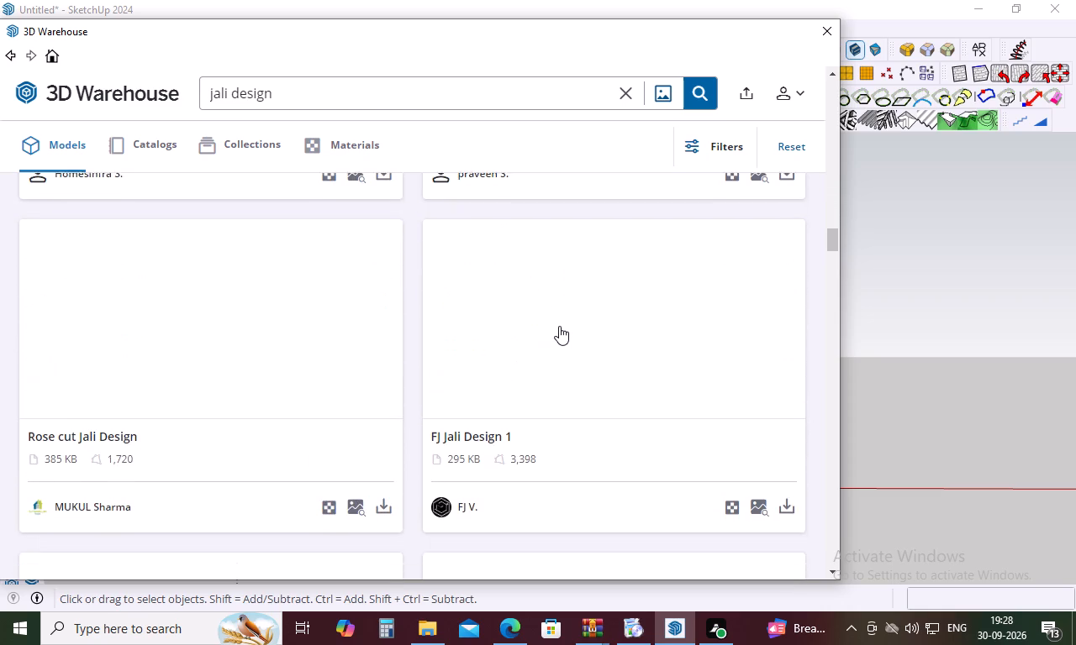
Browse the jali design search results for a patterned panel suited to the house exterior.
{"action": "scroll", "coordinate": [559, 326], "scroll_direction": "down", "scroll_amount": 6}
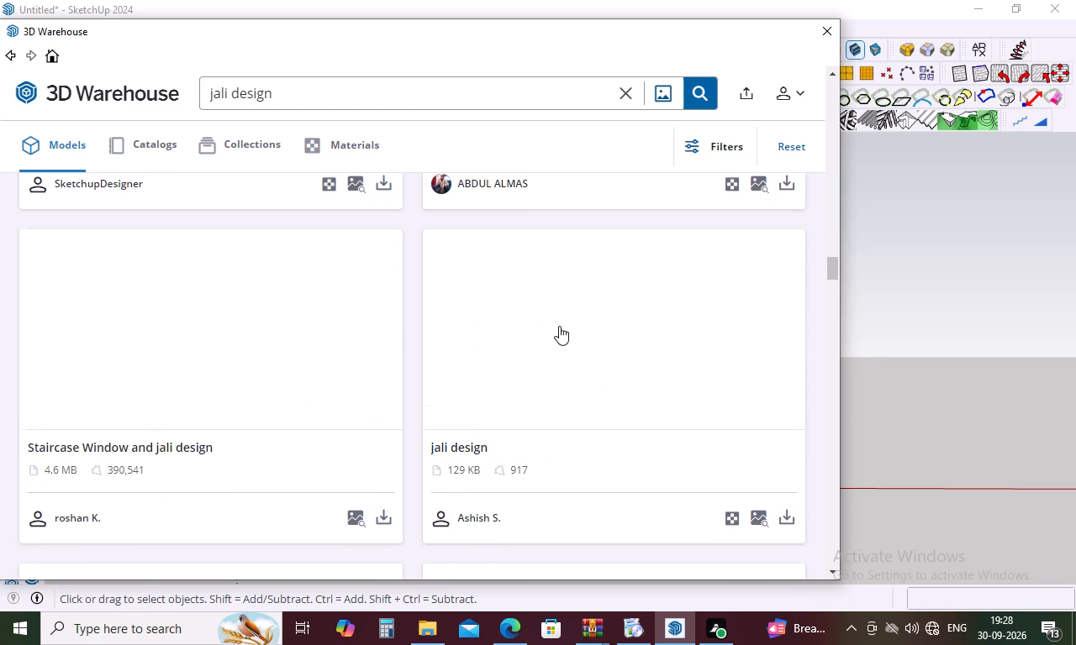
{"action": "scroll", "coordinate": [559, 326], "scroll_direction": "down", "scroll_amount": 5}
{"action": "scroll", "coordinate": [537, 612], "scroll_direction": "down", "scroll_amount": 4}
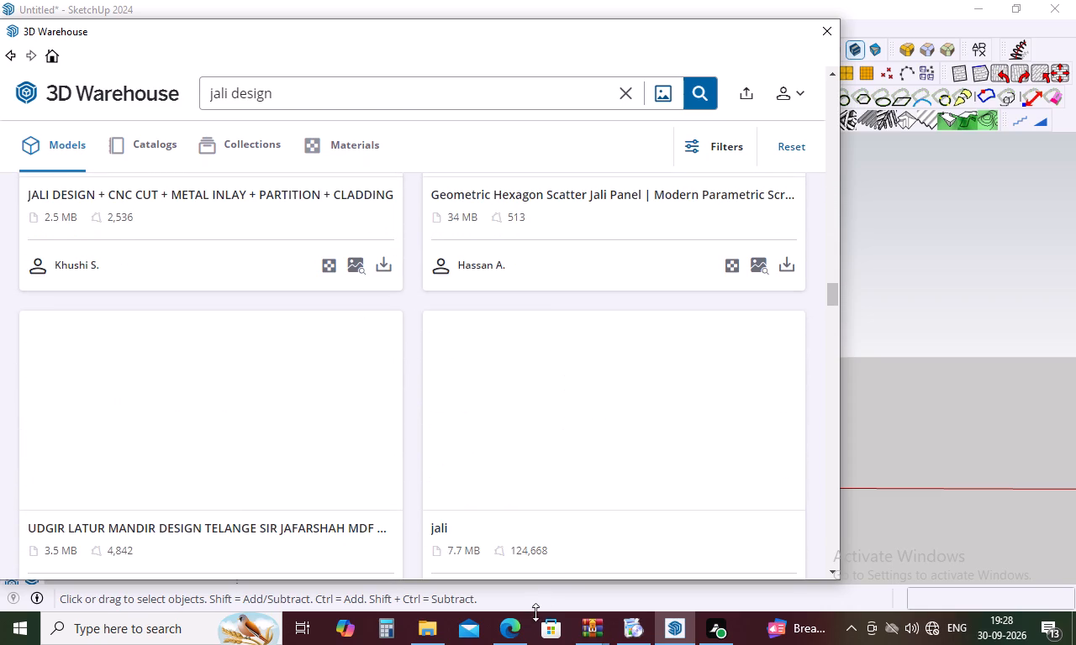
{"action": "scroll", "coordinate": [543, 513], "scroll_direction": "down", "scroll_amount": 14}
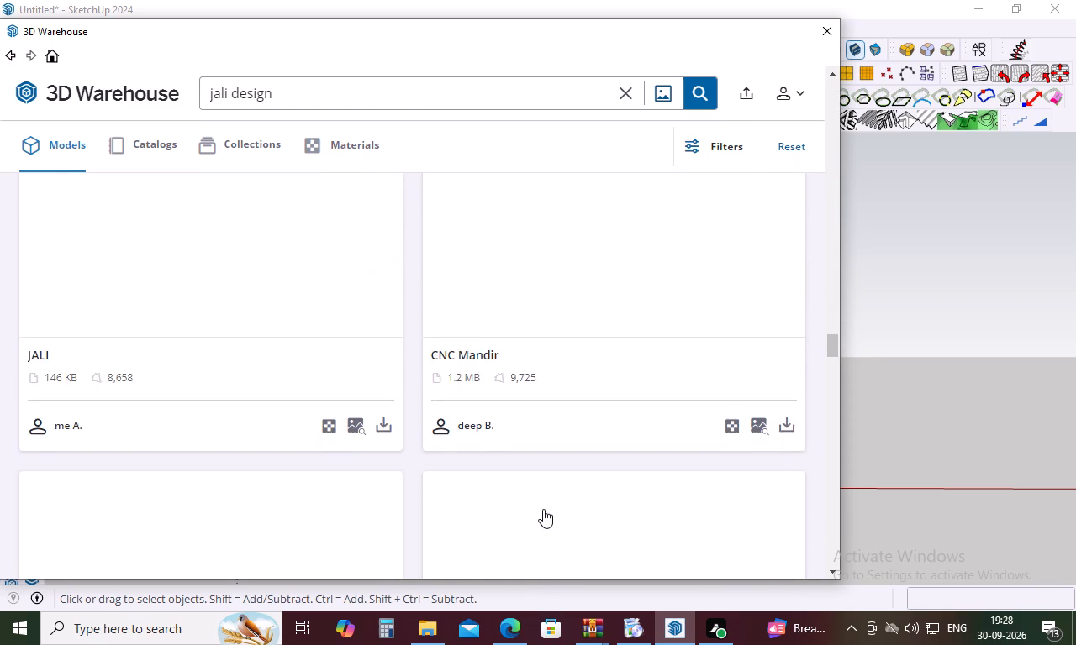
{"action": "scroll", "coordinate": [543, 509], "scroll_direction": "down", "scroll_amount": 9}
{"action": "scroll", "coordinate": [543, 509], "scroll_direction": "up", "scroll_amount": 10}
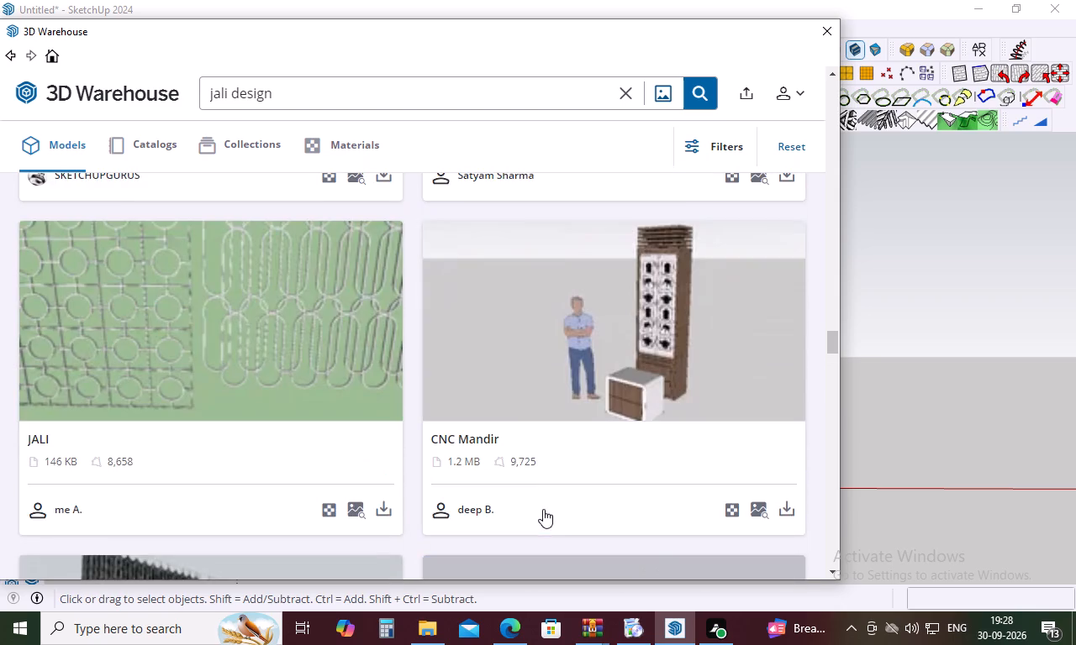
{"action": "scroll", "coordinate": [543, 509], "scroll_direction": "up", "scroll_amount": 19}
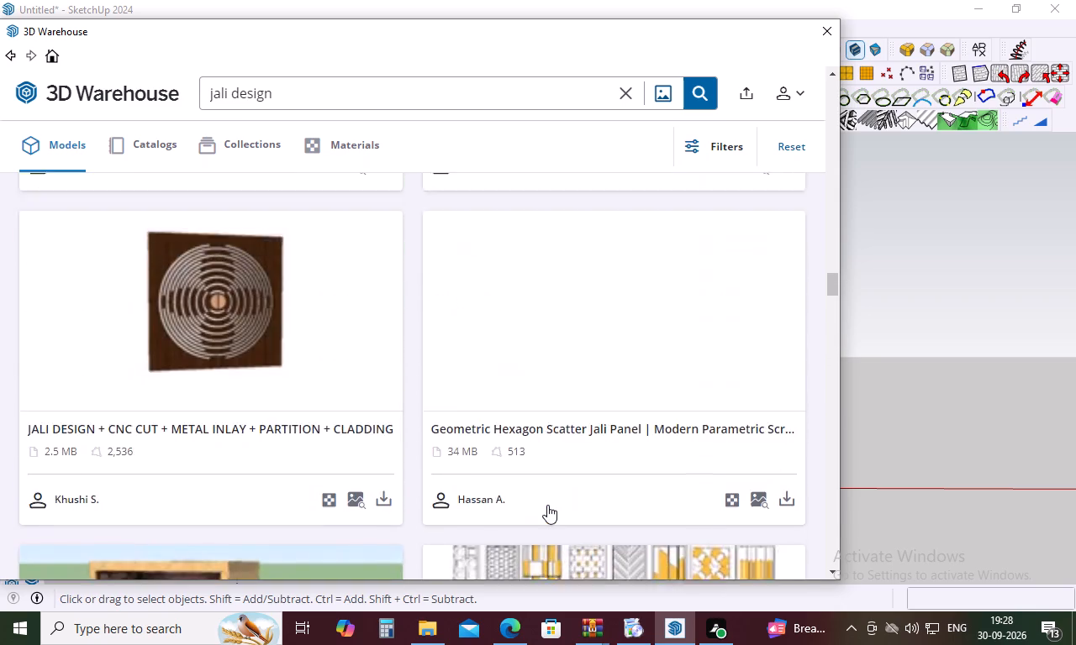
{"action": "scroll", "coordinate": [547, 505], "scroll_direction": "up", "scroll_amount": 16}
{"action": "scroll", "coordinate": [549, 504], "scroll_direction": "up", "scroll_amount": 6}
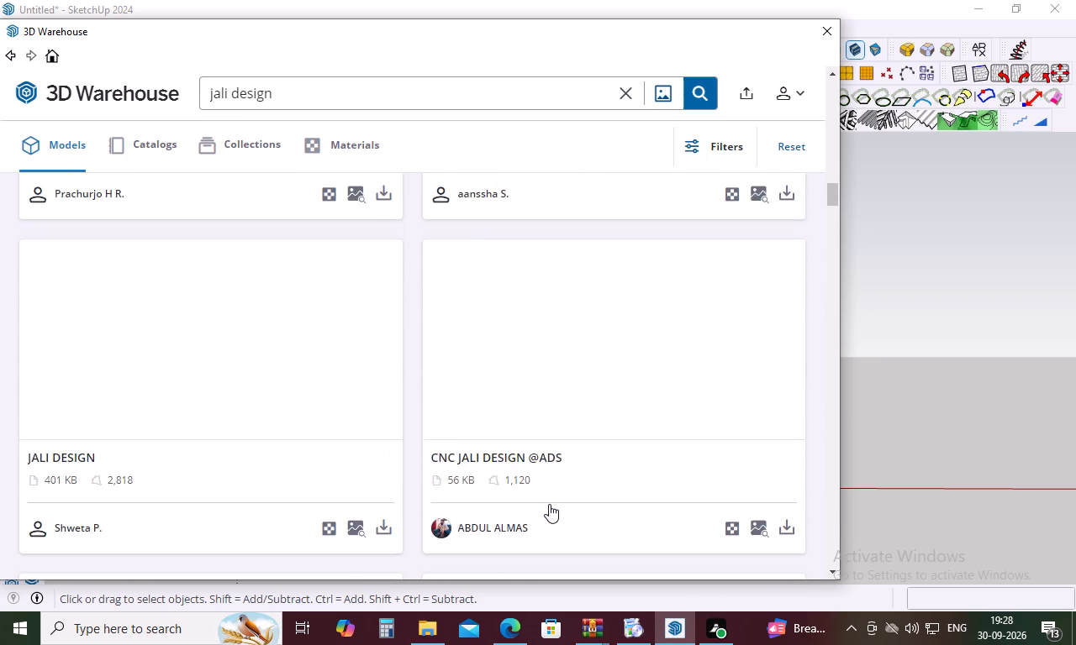
{"action": "scroll", "coordinate": [549, 504], "scroll_direction": "up", "scroll_amount": 14}
{"action": "scroll", "coordinate": [550, 504], "scroll_direction": "up", "scroll_amount": 12}
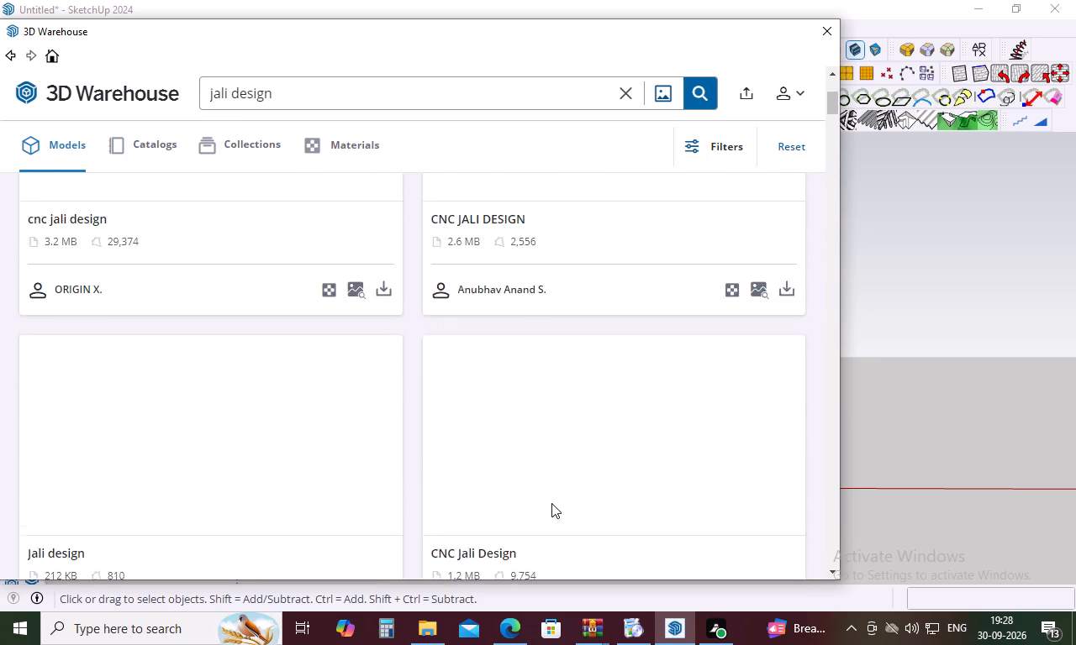
{"action": "scroll", "coordinate": [551, 503], "scroll_direction": "up", "scroll_amount": 13}
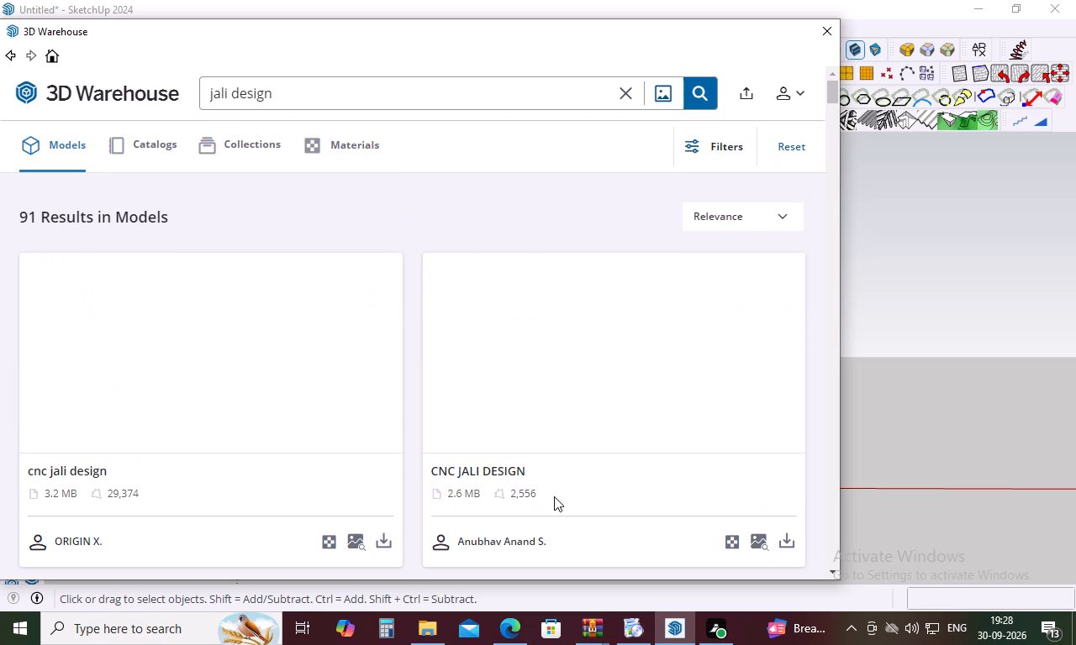
{"action": "scroll", "coordinate": [571, 485], "scroll_direction": "down", "scroll_amount": 2}
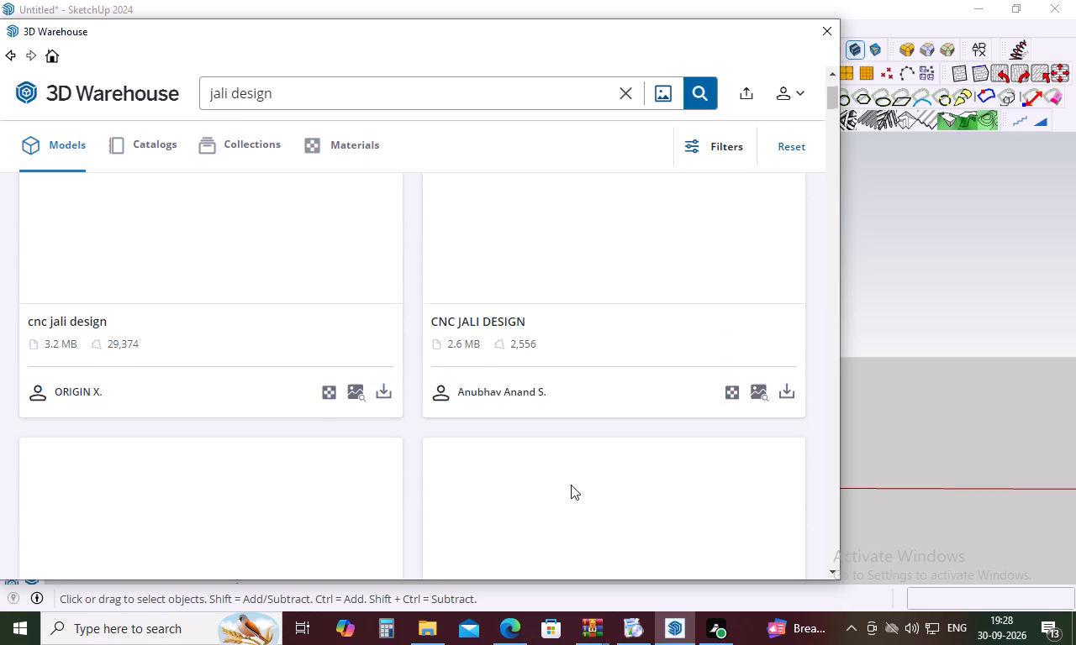
{"action": "scroll", "coordinate": [571, 485], "scroll_direction": "down", "scroll_amount": 8}
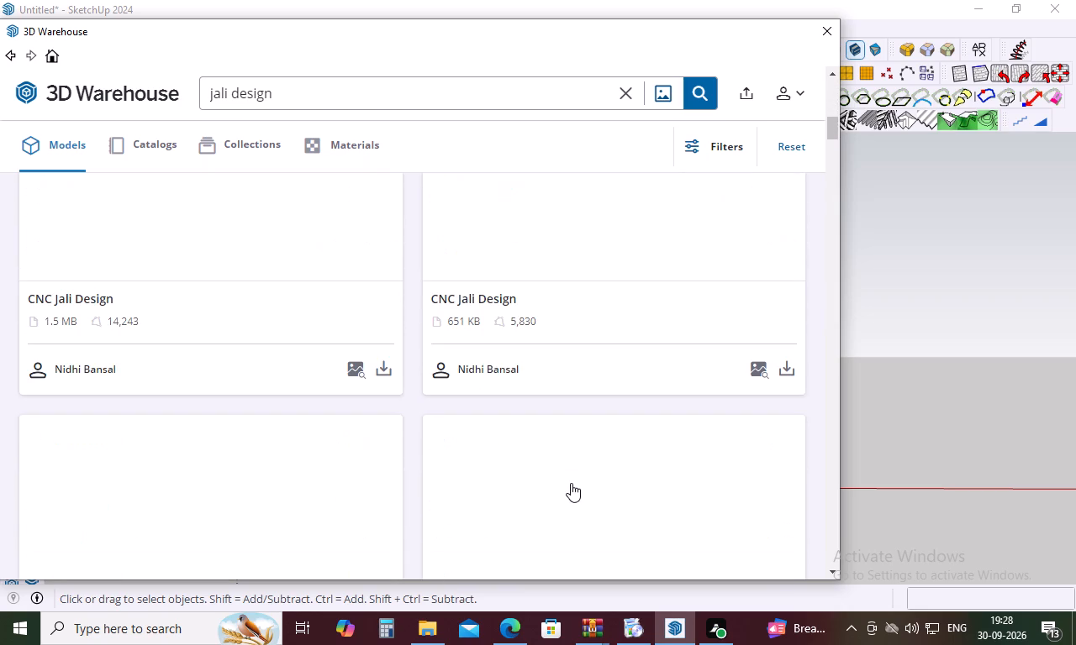
{"action": "scroll", "coordinate": [571, 483], "scroll_direction": "down", "scroll_amount": 14}
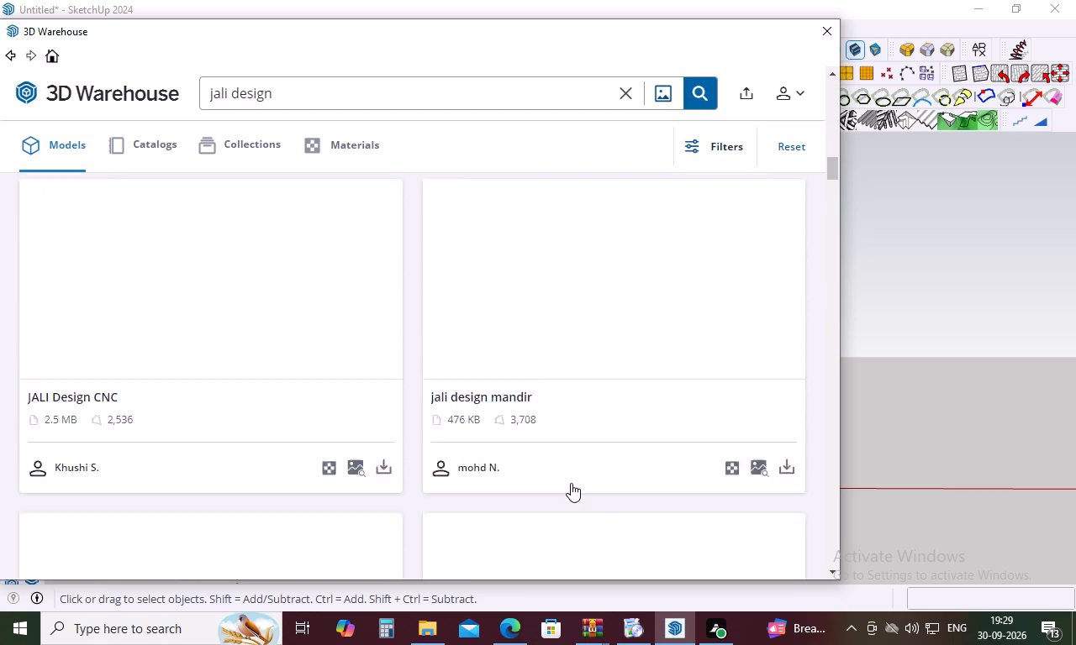
{"action": "scroll", "coordinate": [571, 483], "scroll_direction": "down", "scroll_amount": 20}
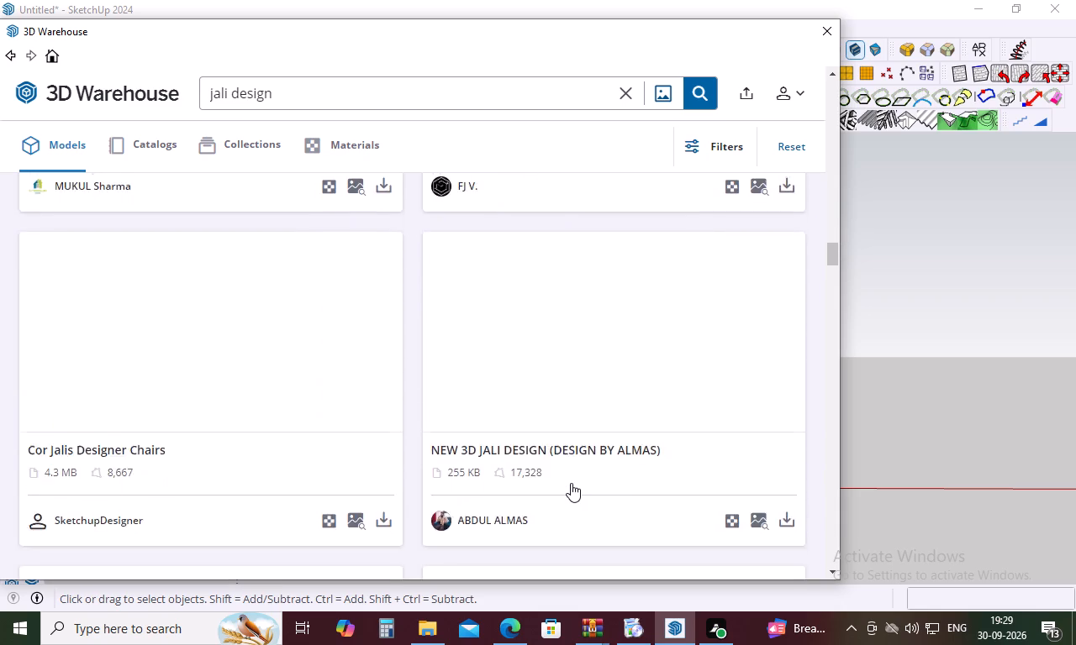
{"action": "scroll", "coordinate": [571, 483], "scroll_direction": "down", "scroll_amount": 14}
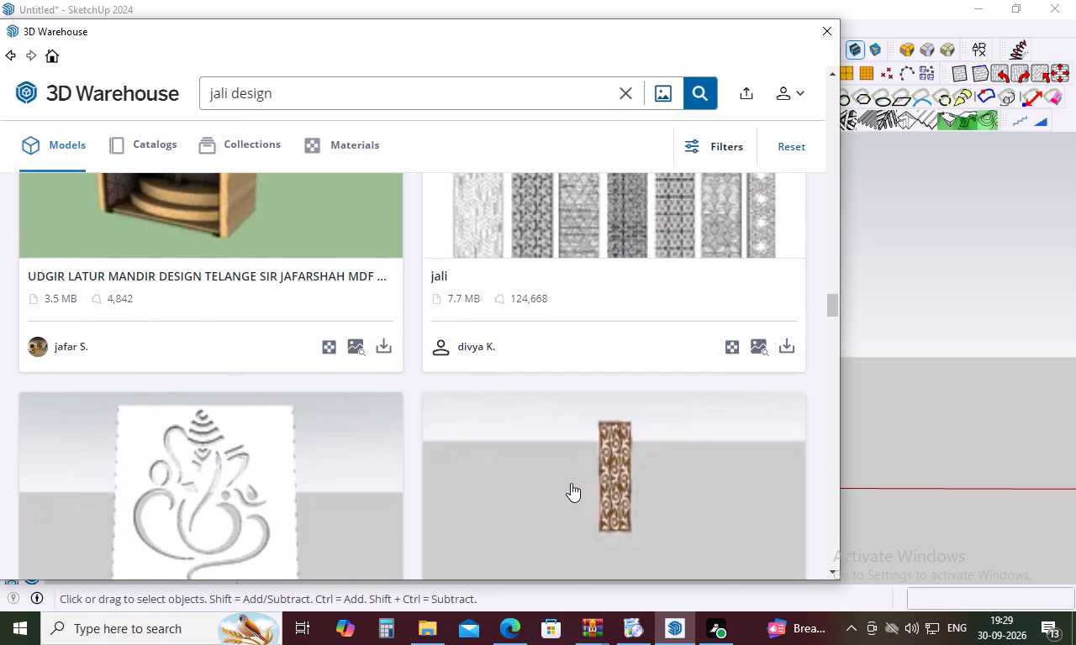
{"action": "scroll", "coordinate": [571, 483], "scroll_direction": "down", "scroll_amount": 9}
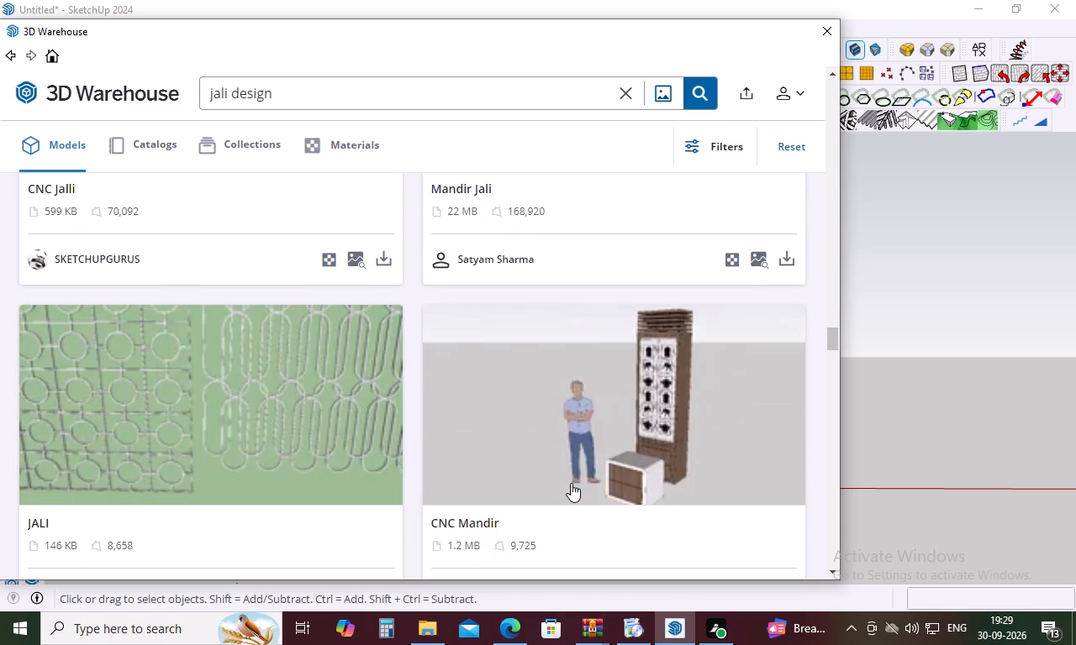
{"action": "scroll", "coordinate": [571, 483], "scroll_direction": "down", "scroll_amount": 9}
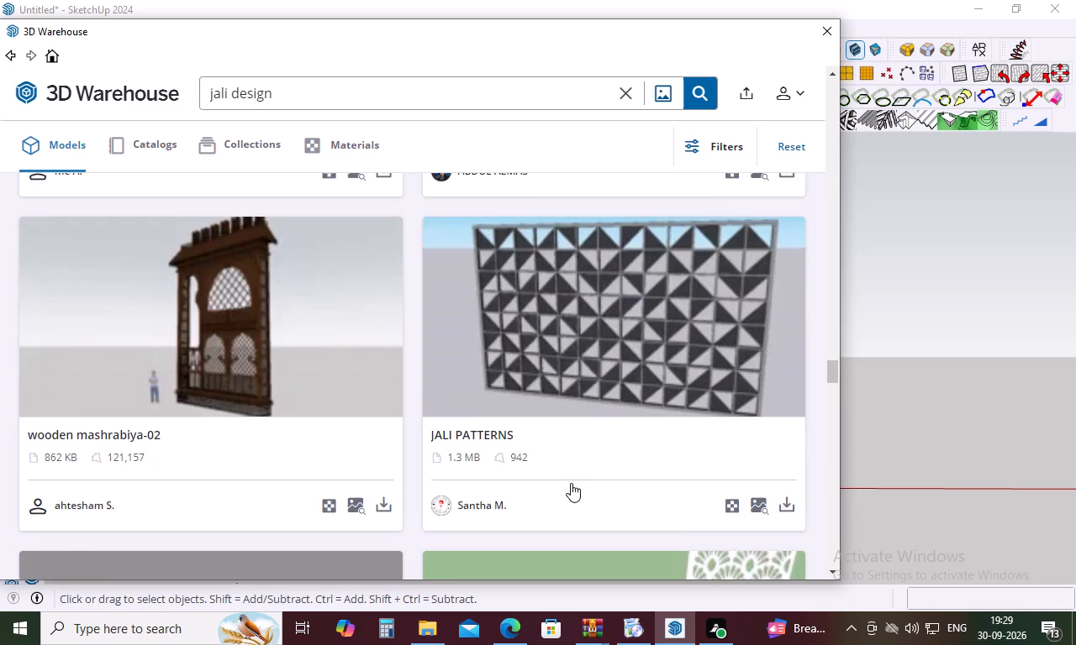
{"action": "scroll", "coordinate": [571, 483], "scroll_direction": "down", "scroll_amount": 7}
{"action": "scroll", "coordinate": [571, 483], "scroll_direction": "up", "scroll_amount": 3}
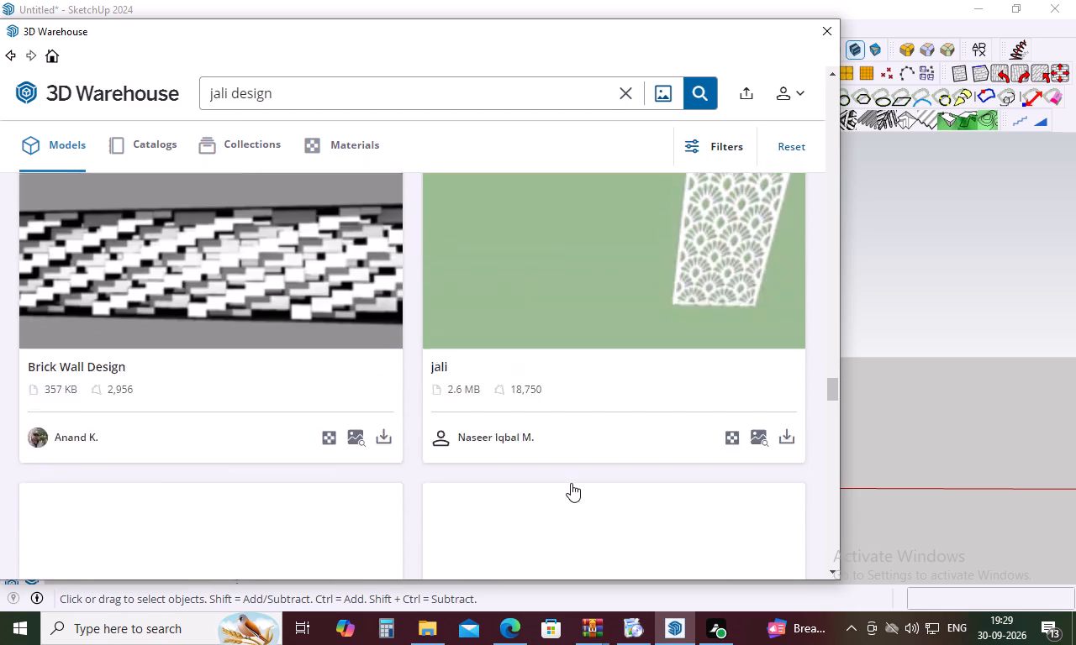
{"action": "scroll", "coordinate": [571, 483], "scroll_direction": "up", "scroll_amount": 2}
Download the white fan-pattern "jali" for house interior and exterior design directly into the model and place it beside the house.
{"action": "left_click", "coordinate": [685, 454]}
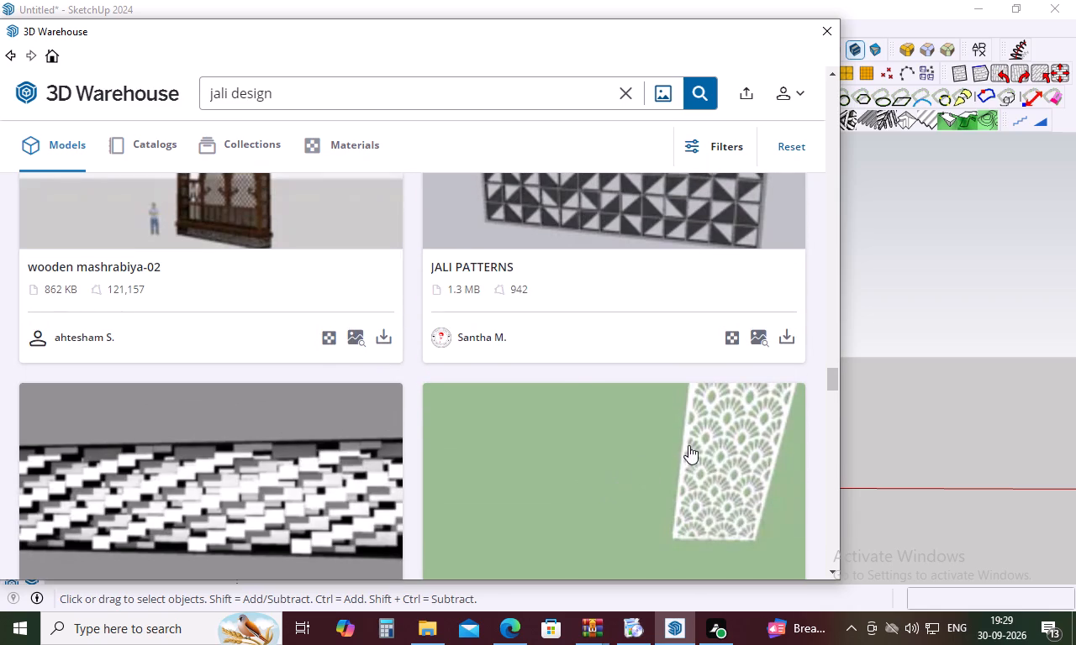
{"action": "scroll", "coordinate": [699, 426], "scroll_direction": "down", "scroll_amount": 4}
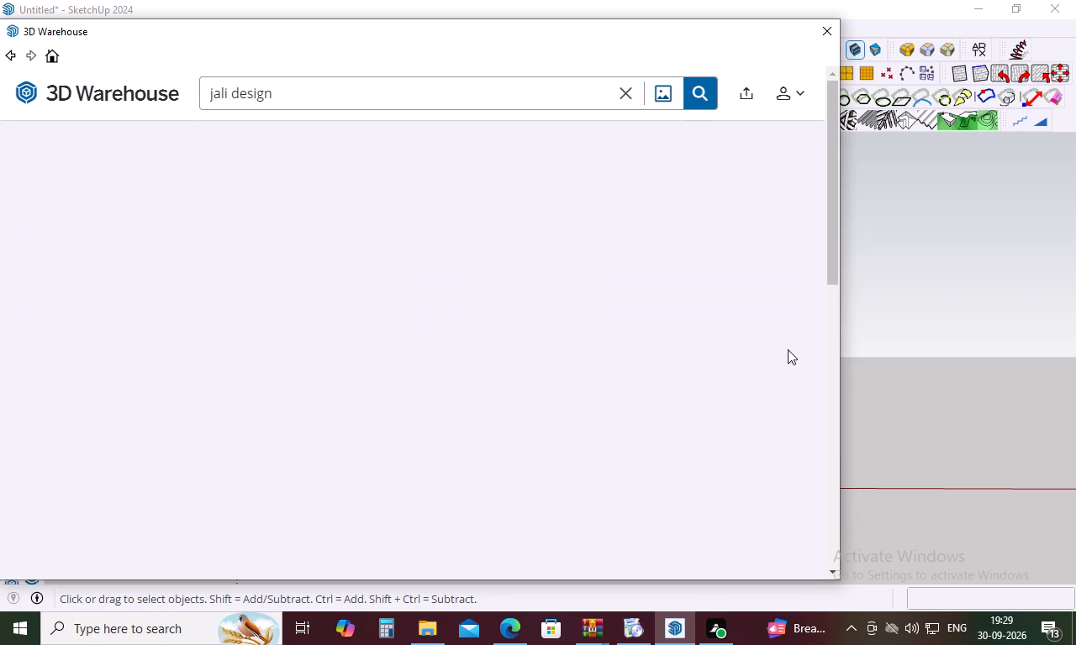
{"action": "scroll", "coordinate": [723, 392], "scroll_direction": "down", "scroll_amount": 4}
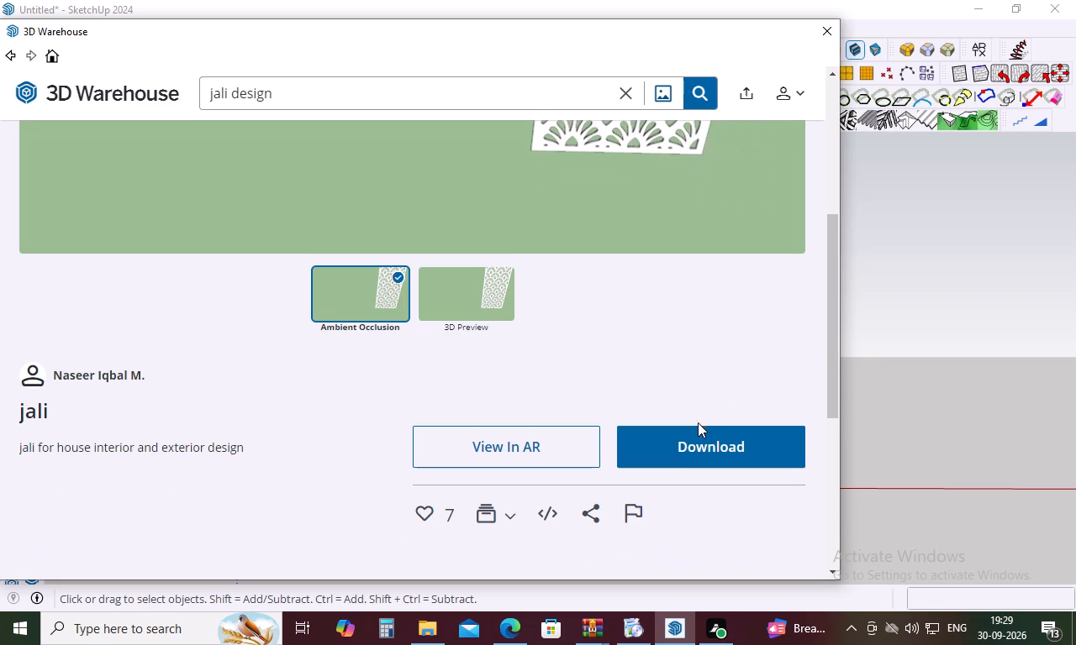
{"action": "left_click", "coordinate": [694, 436]}
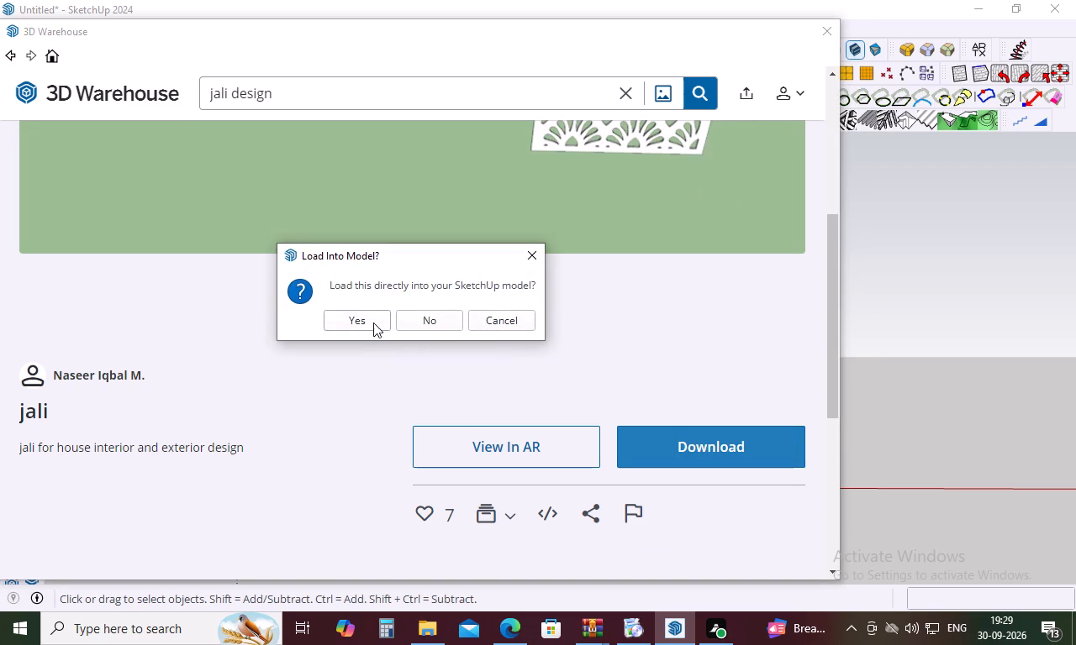
{"action": "left_click", "coordinate": [373, 319]}
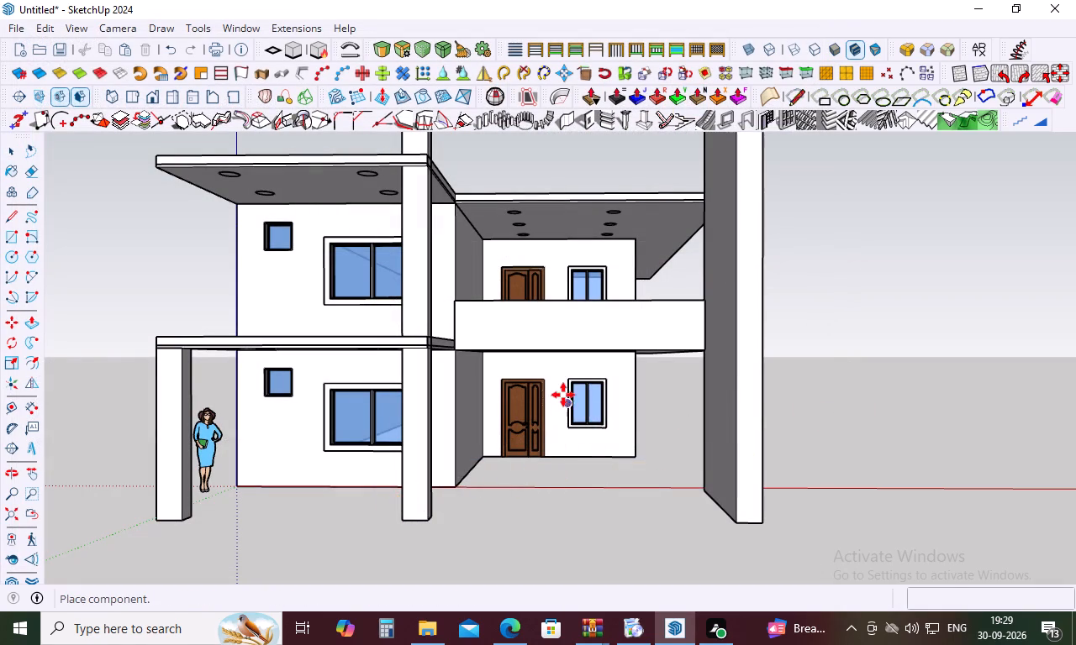
{"action": "scroll", "coordinate": [563, 395], "scroll_direction": "down", "scroll_amount": 9}
{"action": "left_click", "coordinate": [723, 462]}
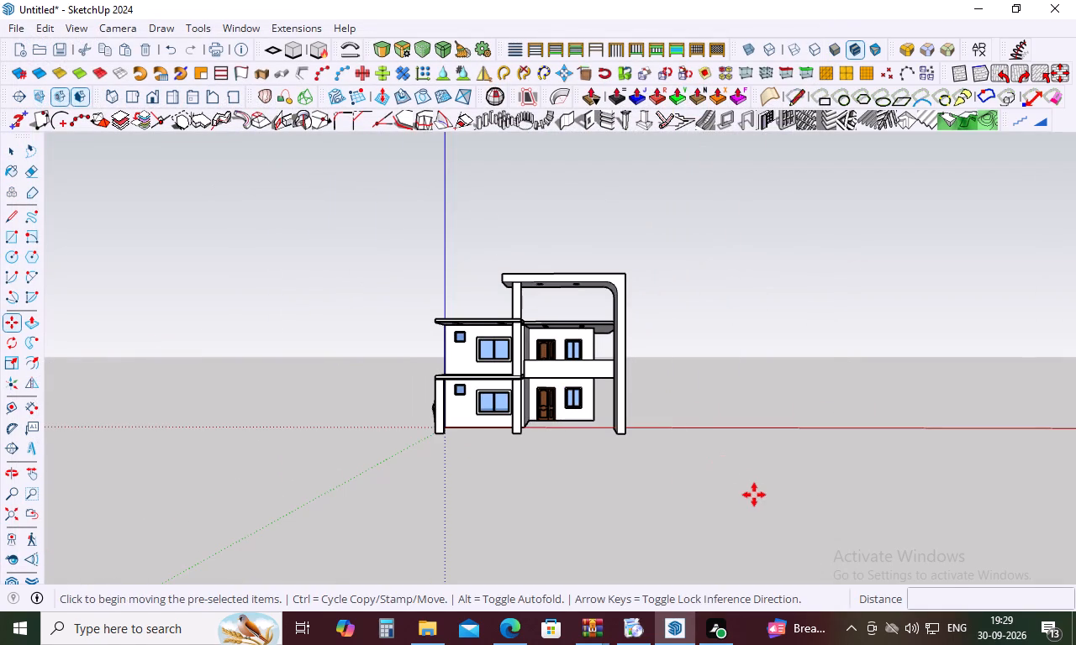
Shift the imported jali panel freehand in three moves, the first about 14' 8", keeping it clear of the house, and deselect it.
{"action": "left_click", "coordinate": [690, 409]}
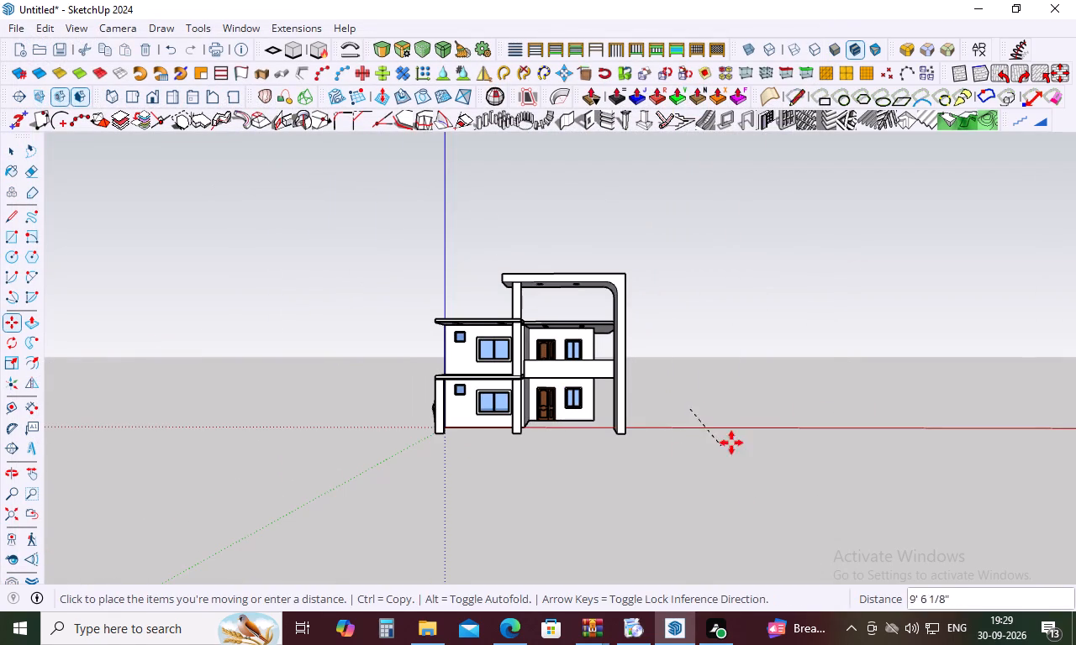
{"action": "left_click", "coordinate": [765, 406]}
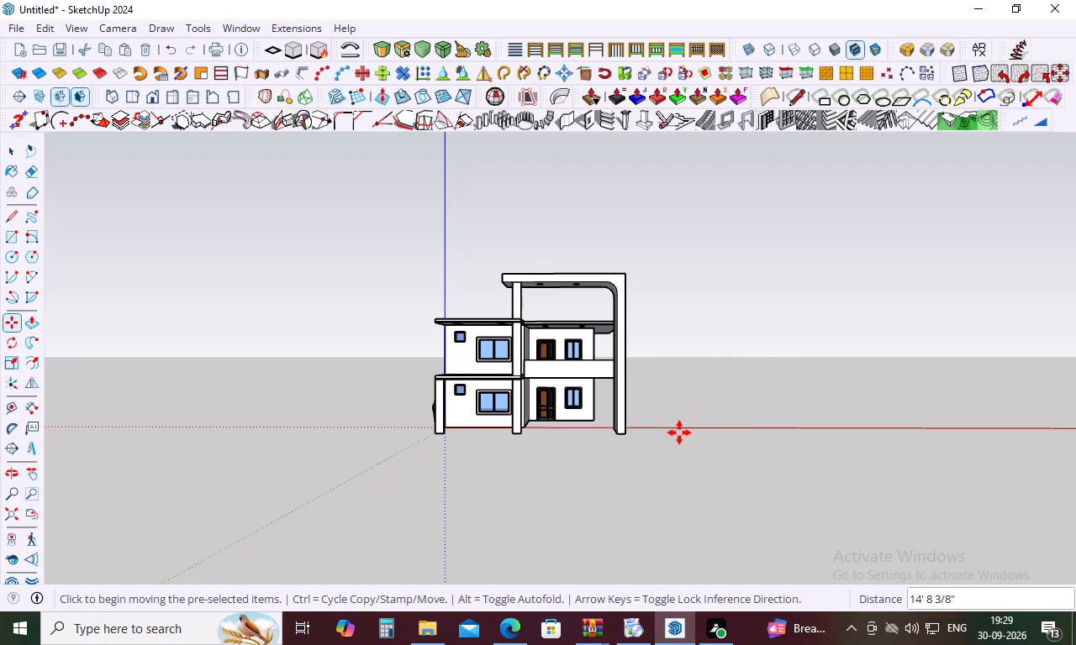
{"action": "left_click", "coordinate": [679, 433]}
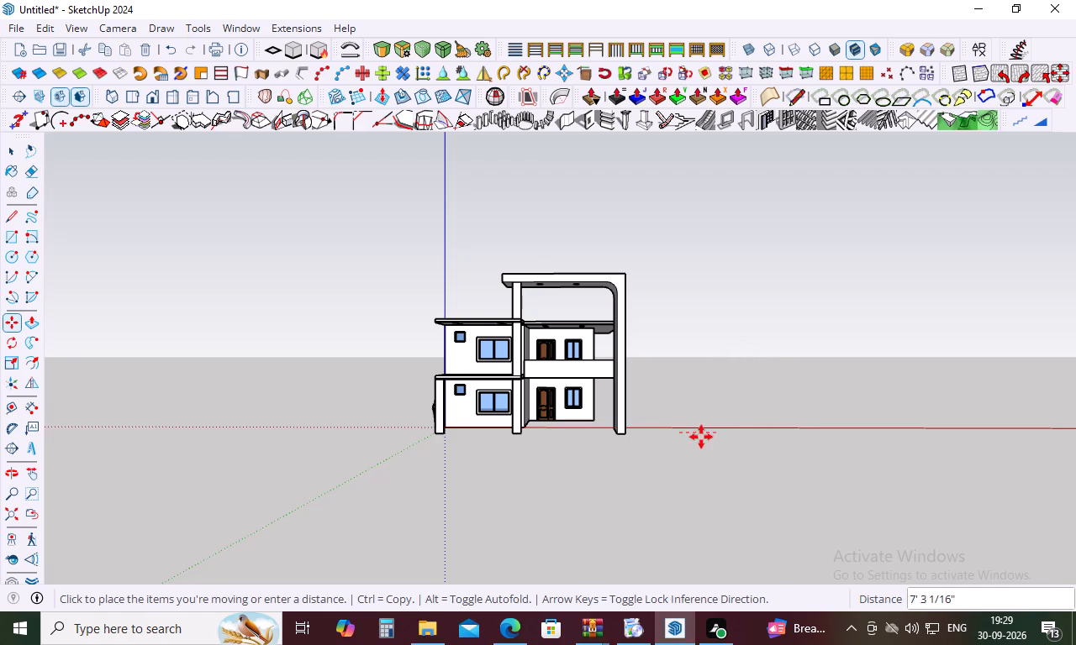
{"action": "left_click", "coordinate": [700, 438]}
{"action": "left_click", "coordinate": [354, 443]}
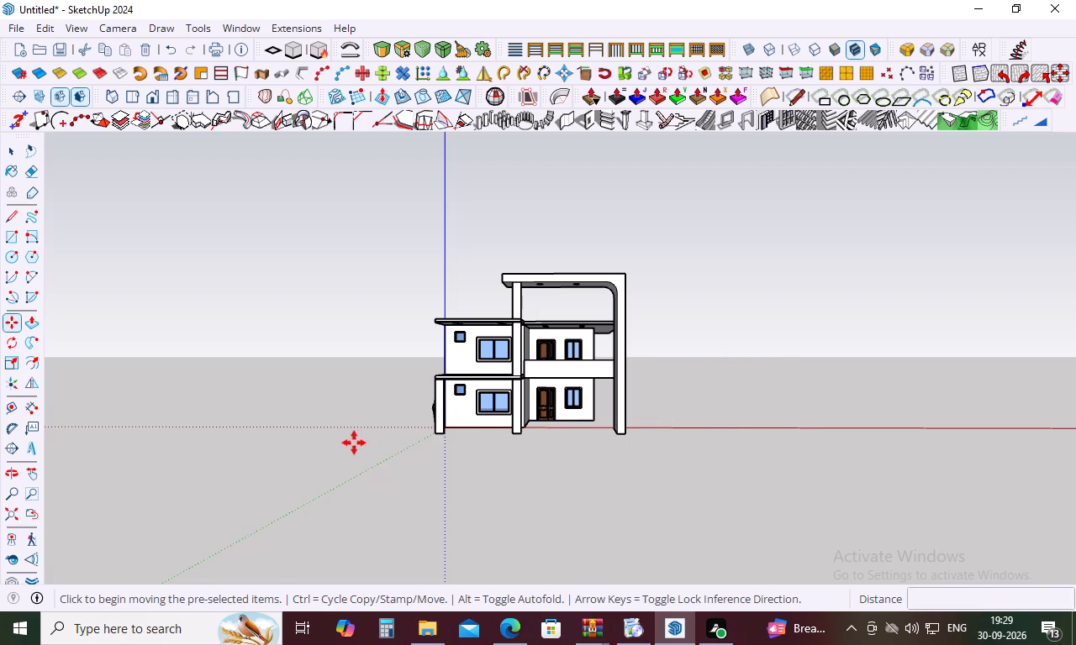
{"action": "middle_click_drag", "start_coordinate": [403, 430], "coordinate": [664, 452]}
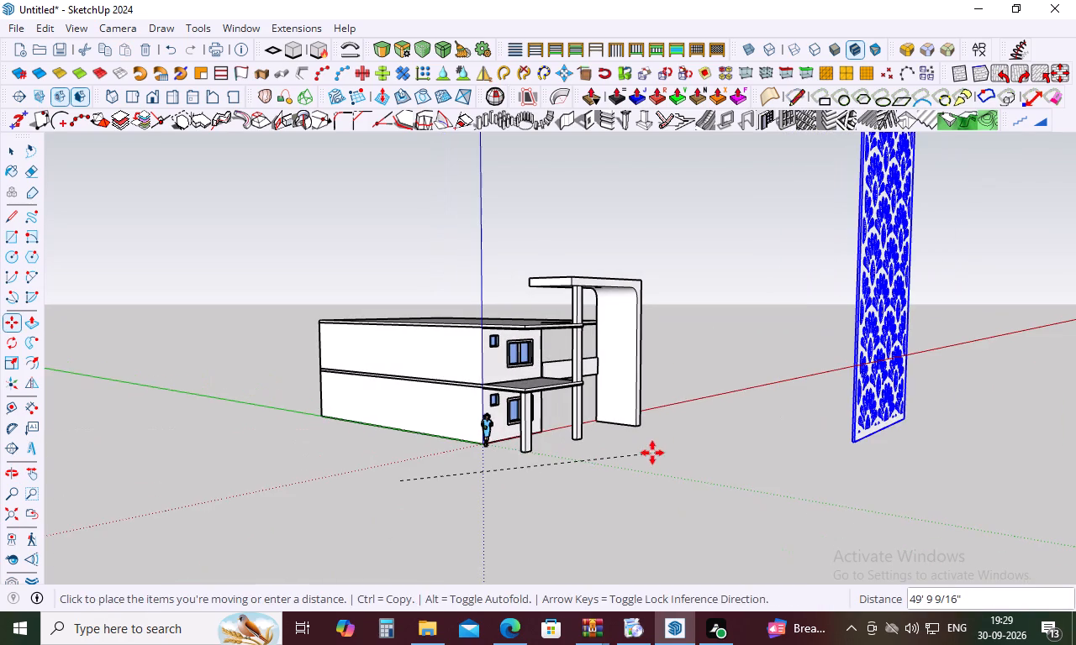
{"action": "left_click", "coordinate": [540, 472]}
{"action": "scroll", "coordinate": [790, 378], "scroll_direction": "down", "scroll_amount": 4}
{"action": "scroll", "coordinate": [883, 346], "scroll_direction": "down", "scroll_amount": 4}
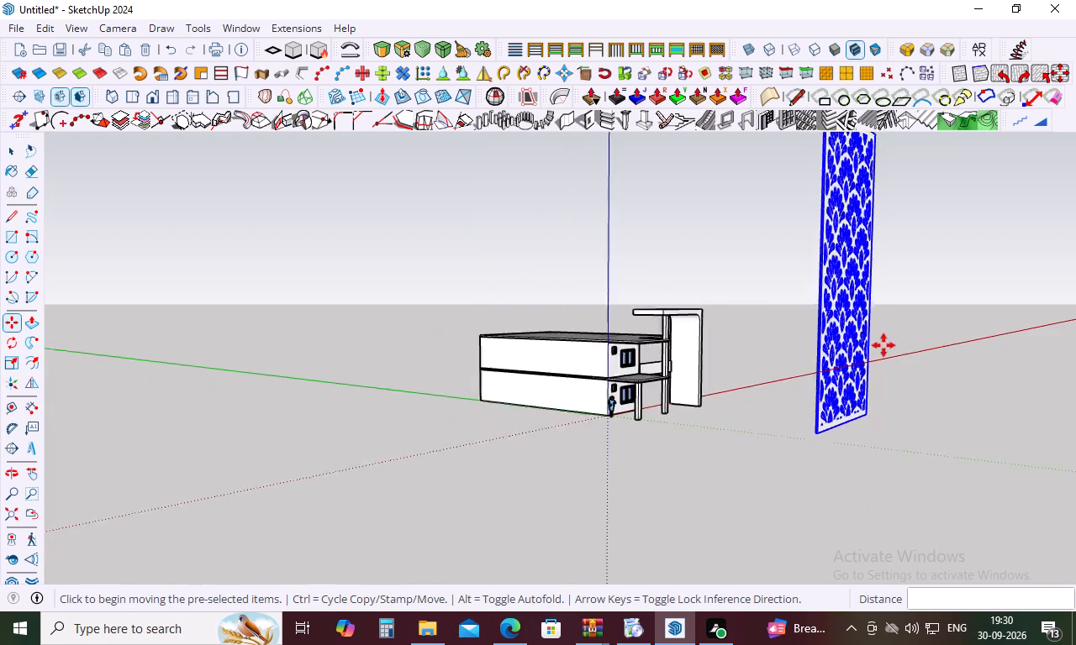
{"action": "key", "text": "space"}
{"action": "left_click", "coordinate": [950, 319]}
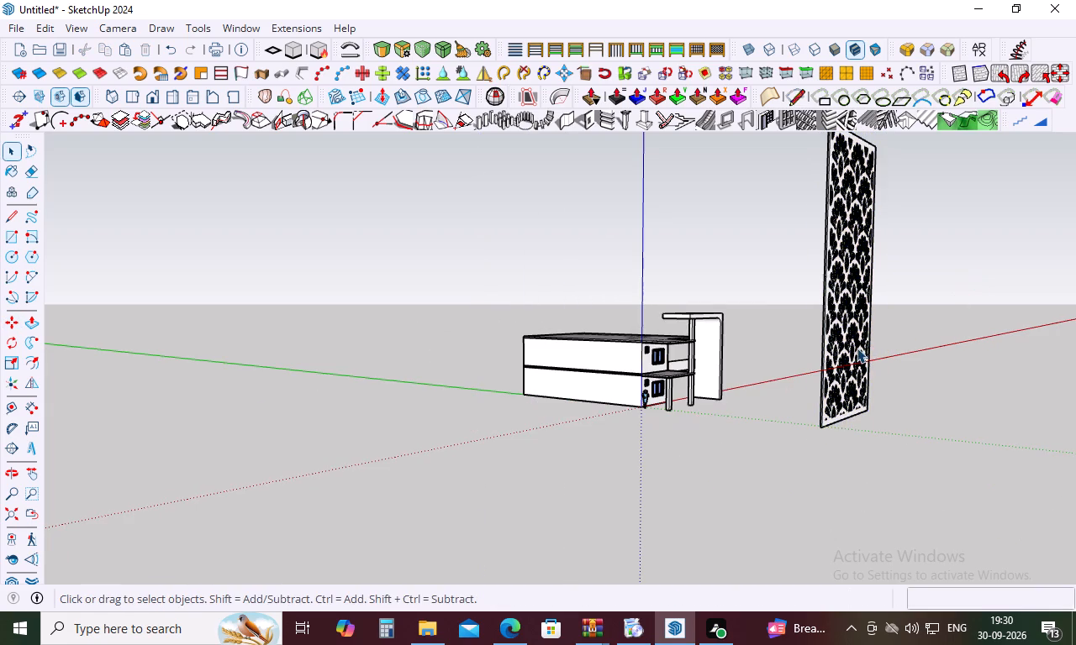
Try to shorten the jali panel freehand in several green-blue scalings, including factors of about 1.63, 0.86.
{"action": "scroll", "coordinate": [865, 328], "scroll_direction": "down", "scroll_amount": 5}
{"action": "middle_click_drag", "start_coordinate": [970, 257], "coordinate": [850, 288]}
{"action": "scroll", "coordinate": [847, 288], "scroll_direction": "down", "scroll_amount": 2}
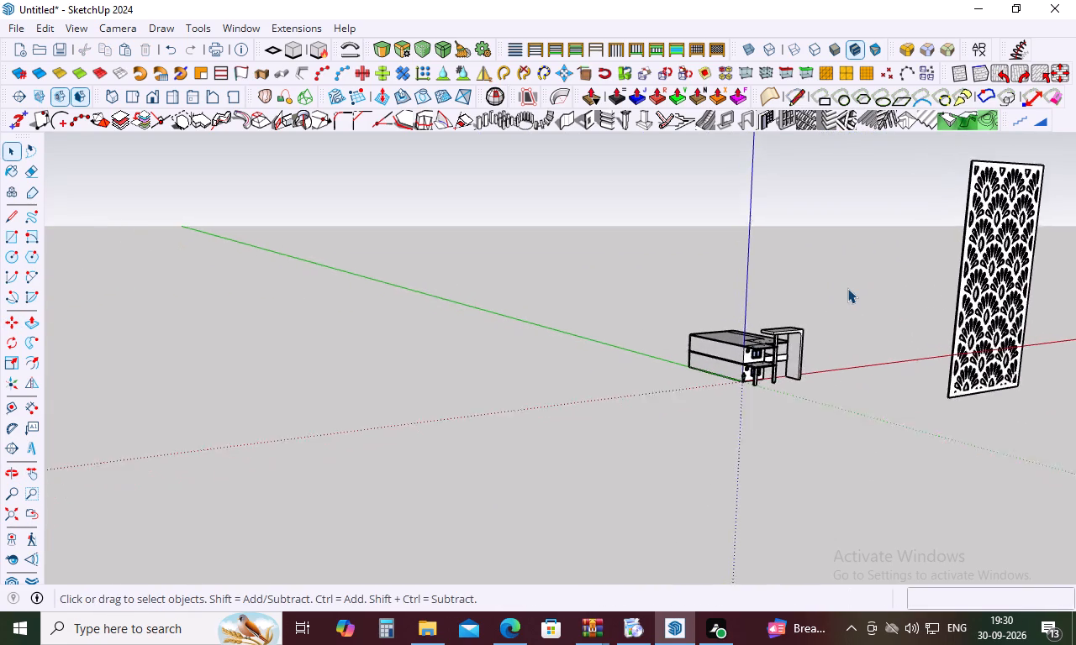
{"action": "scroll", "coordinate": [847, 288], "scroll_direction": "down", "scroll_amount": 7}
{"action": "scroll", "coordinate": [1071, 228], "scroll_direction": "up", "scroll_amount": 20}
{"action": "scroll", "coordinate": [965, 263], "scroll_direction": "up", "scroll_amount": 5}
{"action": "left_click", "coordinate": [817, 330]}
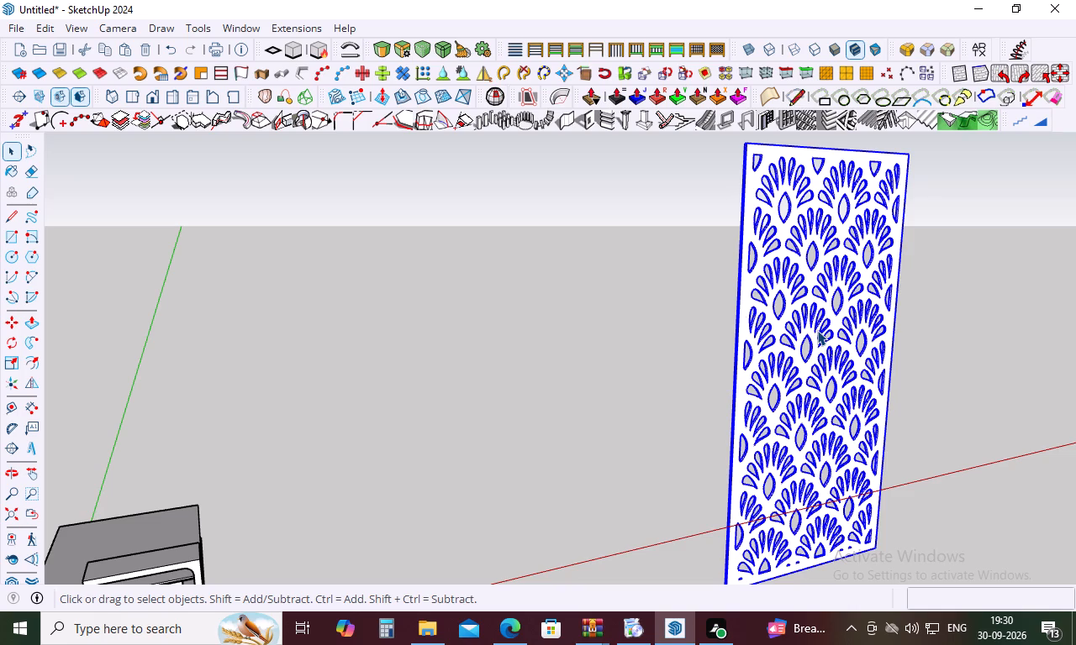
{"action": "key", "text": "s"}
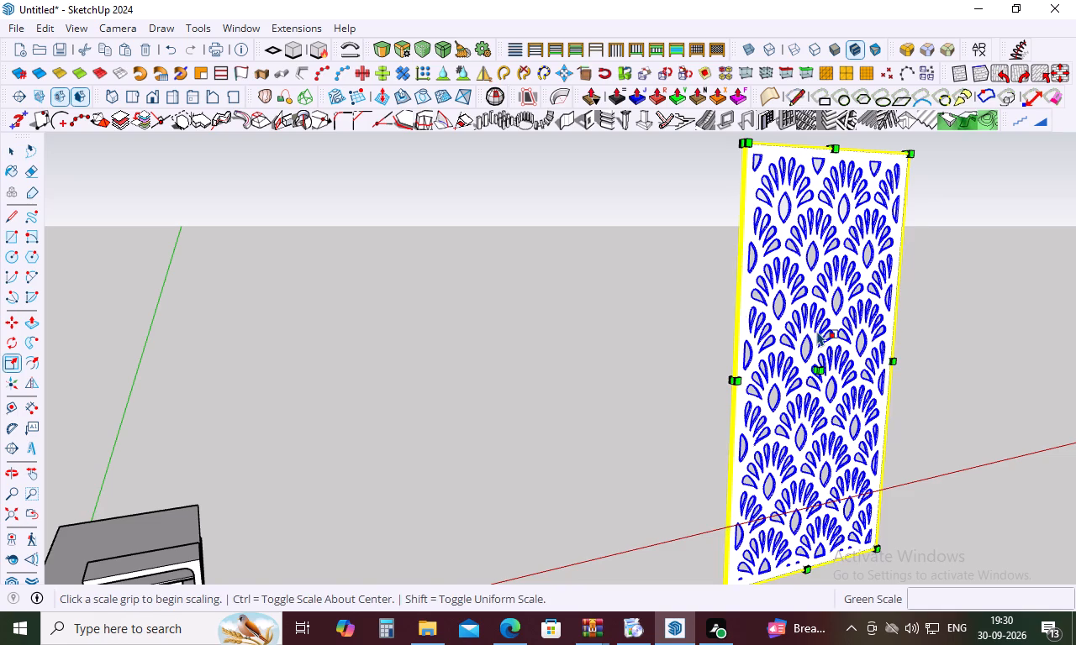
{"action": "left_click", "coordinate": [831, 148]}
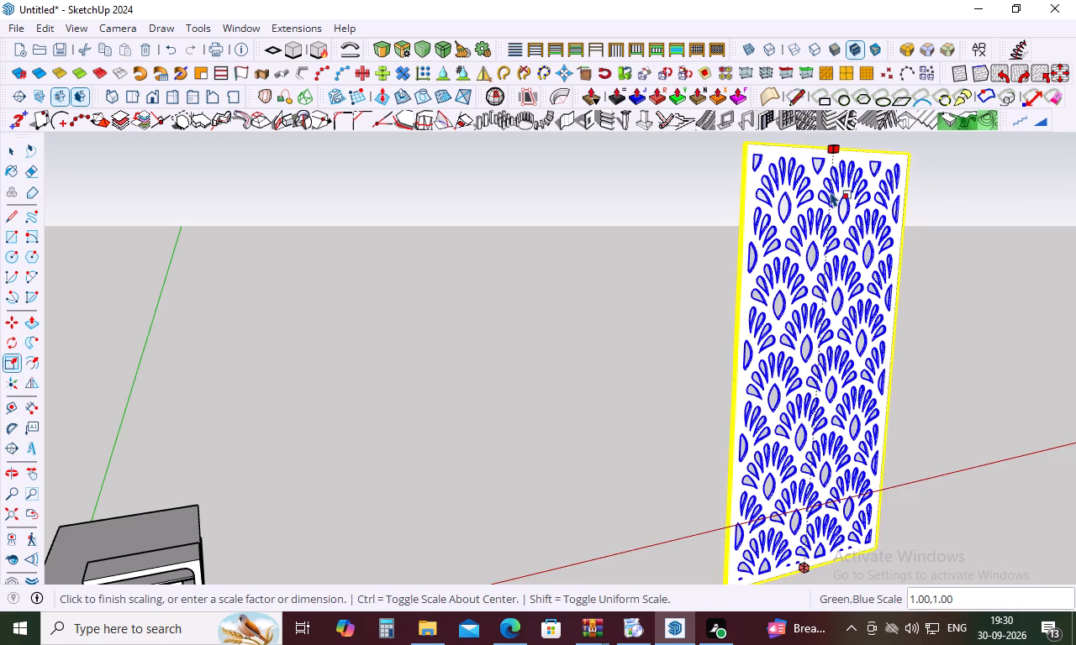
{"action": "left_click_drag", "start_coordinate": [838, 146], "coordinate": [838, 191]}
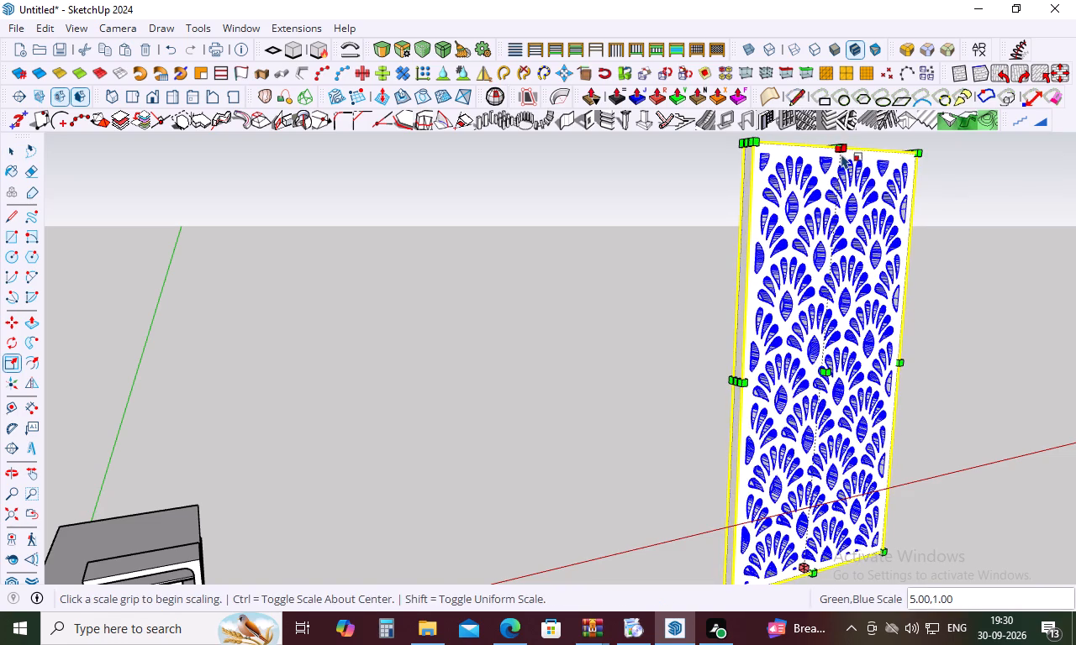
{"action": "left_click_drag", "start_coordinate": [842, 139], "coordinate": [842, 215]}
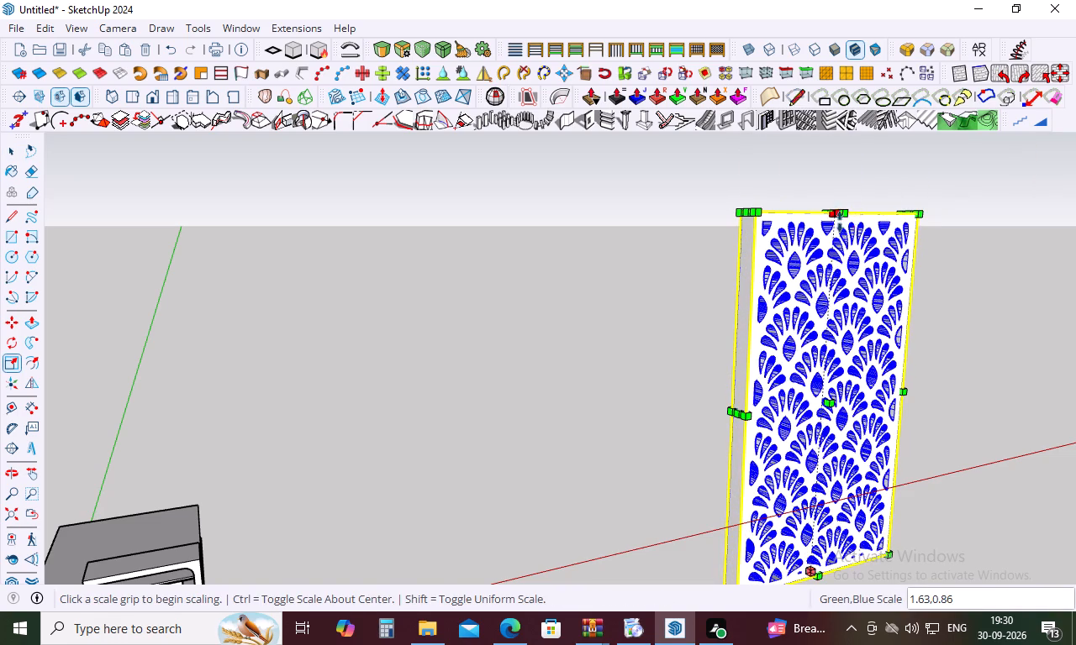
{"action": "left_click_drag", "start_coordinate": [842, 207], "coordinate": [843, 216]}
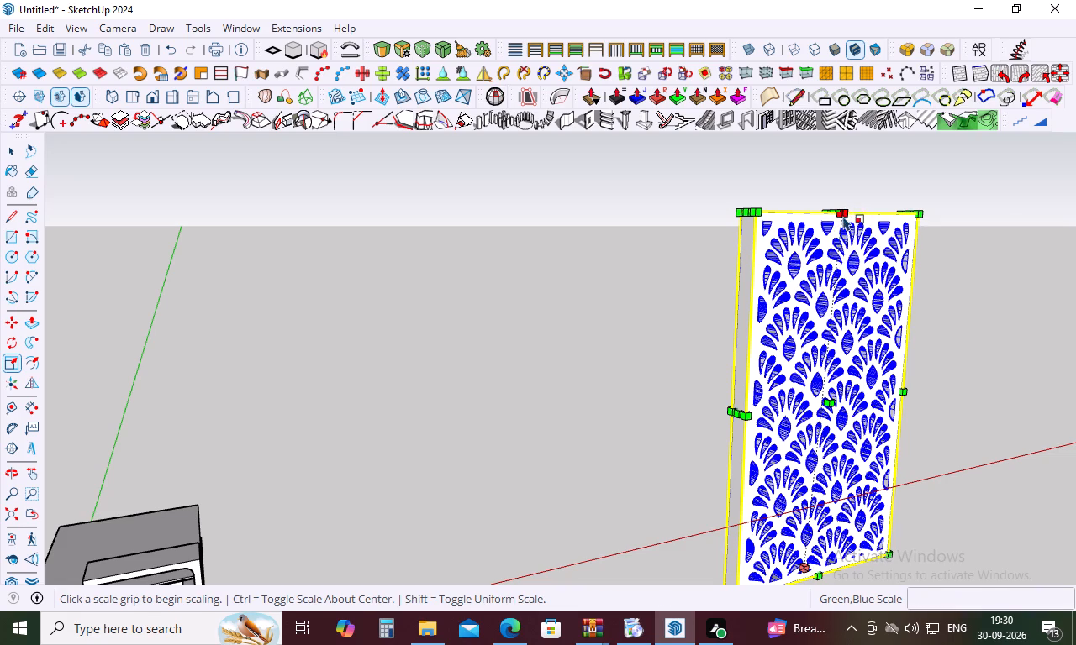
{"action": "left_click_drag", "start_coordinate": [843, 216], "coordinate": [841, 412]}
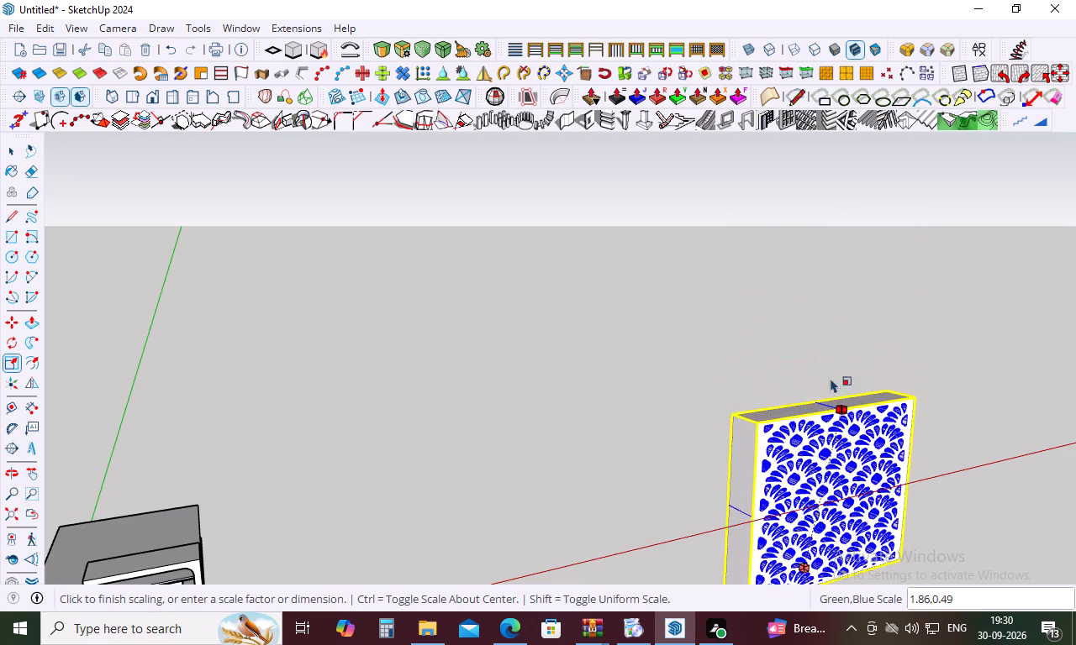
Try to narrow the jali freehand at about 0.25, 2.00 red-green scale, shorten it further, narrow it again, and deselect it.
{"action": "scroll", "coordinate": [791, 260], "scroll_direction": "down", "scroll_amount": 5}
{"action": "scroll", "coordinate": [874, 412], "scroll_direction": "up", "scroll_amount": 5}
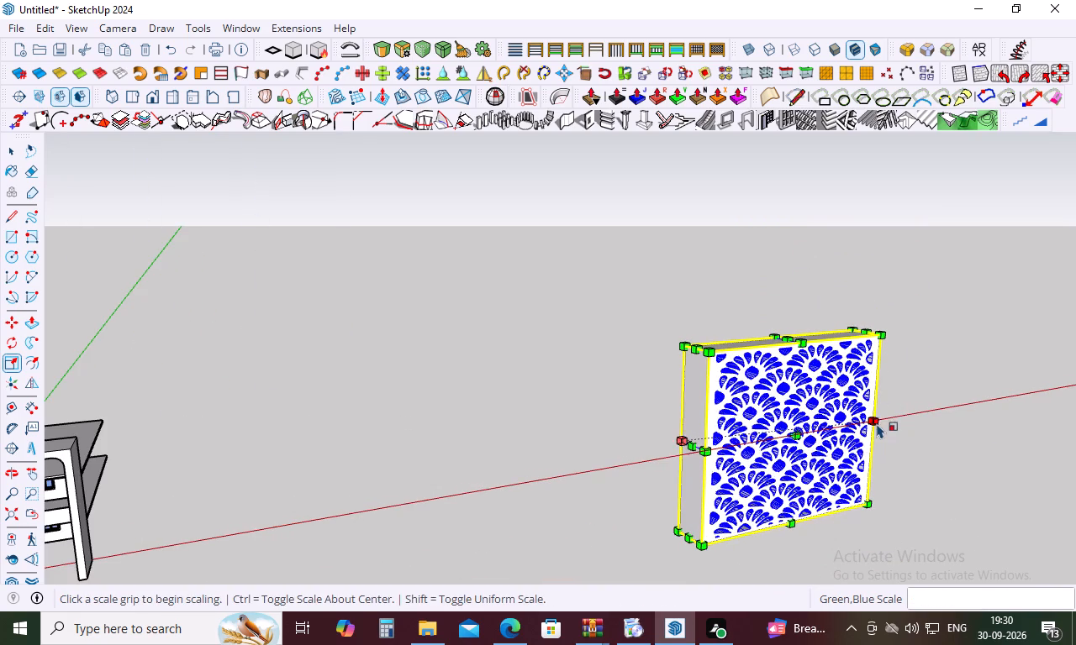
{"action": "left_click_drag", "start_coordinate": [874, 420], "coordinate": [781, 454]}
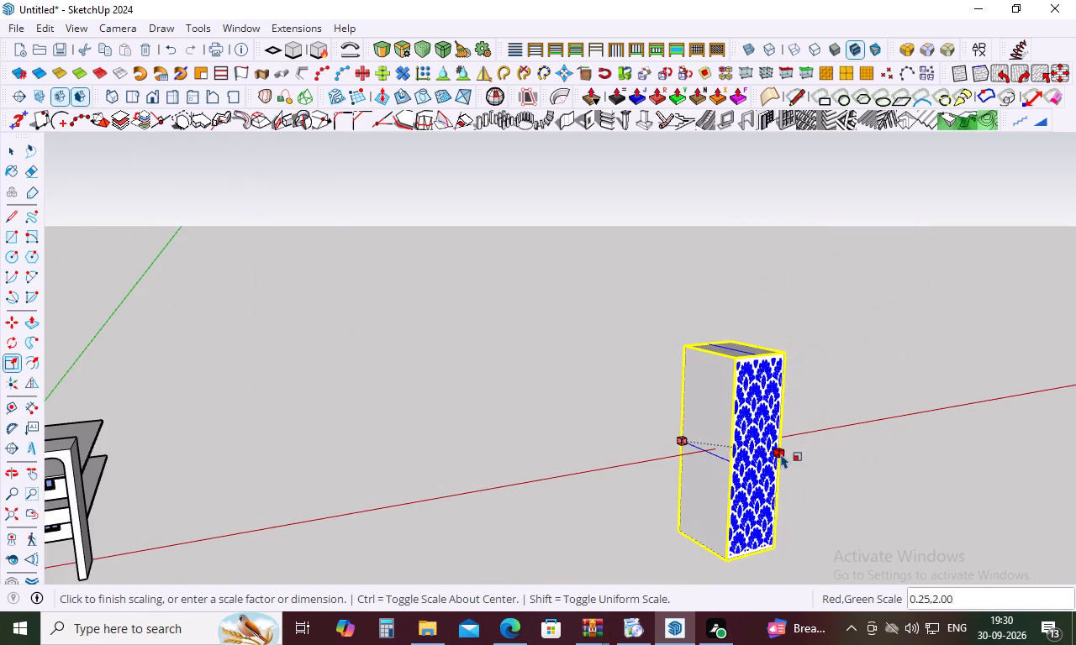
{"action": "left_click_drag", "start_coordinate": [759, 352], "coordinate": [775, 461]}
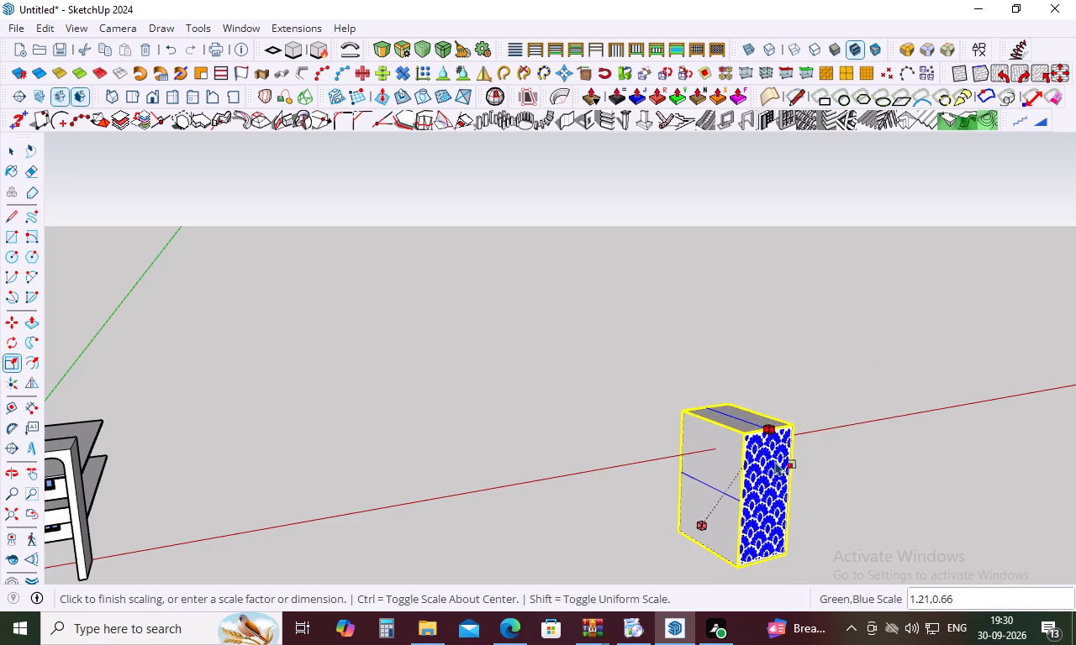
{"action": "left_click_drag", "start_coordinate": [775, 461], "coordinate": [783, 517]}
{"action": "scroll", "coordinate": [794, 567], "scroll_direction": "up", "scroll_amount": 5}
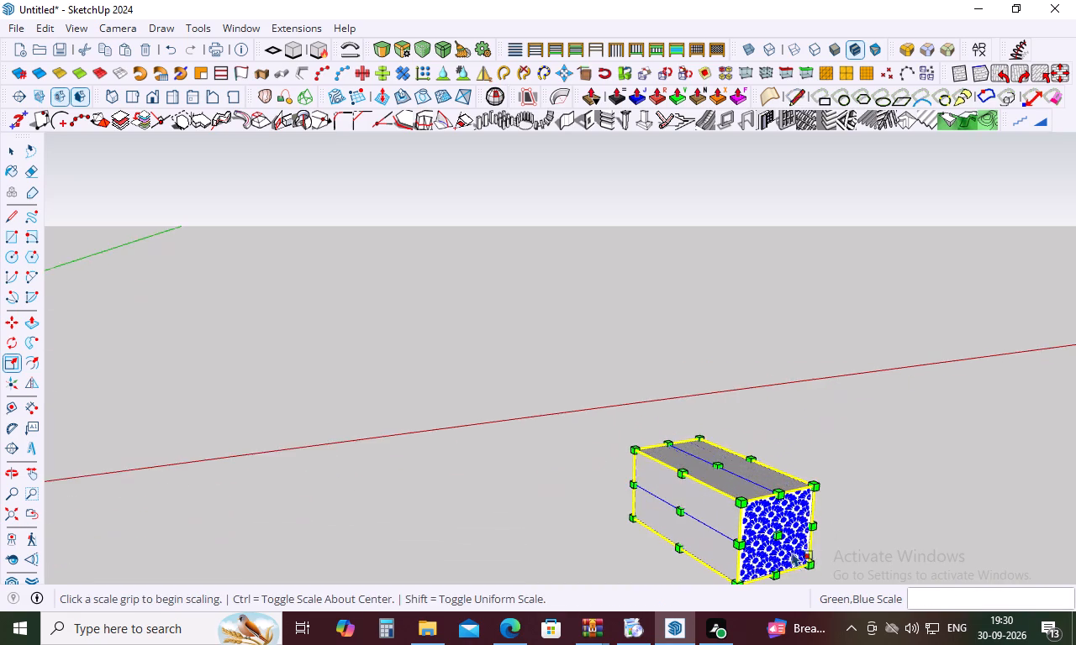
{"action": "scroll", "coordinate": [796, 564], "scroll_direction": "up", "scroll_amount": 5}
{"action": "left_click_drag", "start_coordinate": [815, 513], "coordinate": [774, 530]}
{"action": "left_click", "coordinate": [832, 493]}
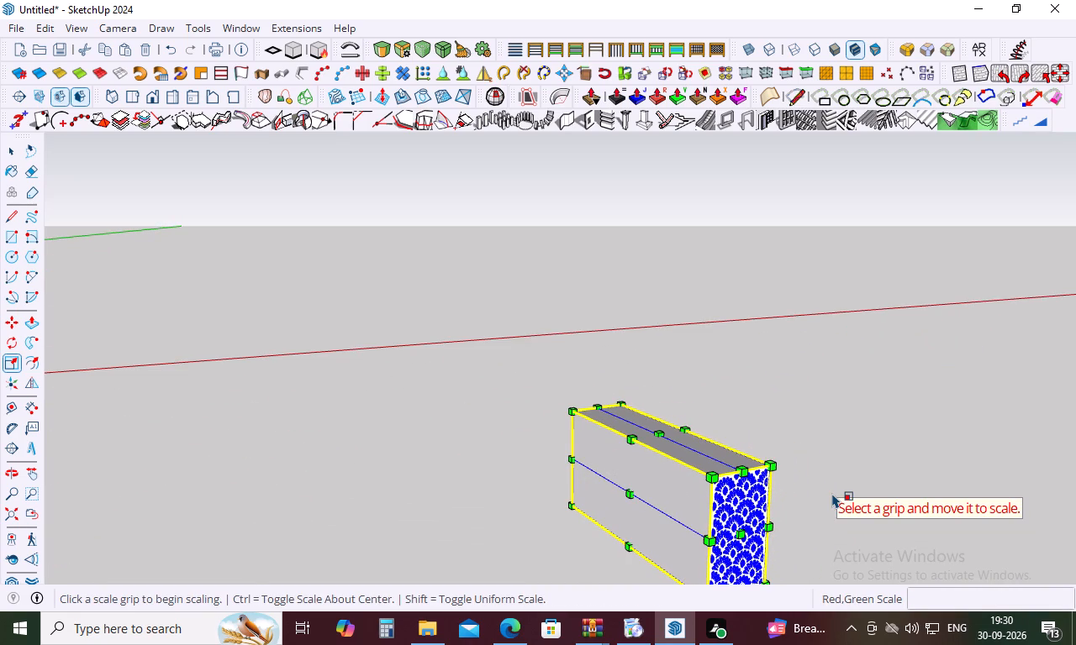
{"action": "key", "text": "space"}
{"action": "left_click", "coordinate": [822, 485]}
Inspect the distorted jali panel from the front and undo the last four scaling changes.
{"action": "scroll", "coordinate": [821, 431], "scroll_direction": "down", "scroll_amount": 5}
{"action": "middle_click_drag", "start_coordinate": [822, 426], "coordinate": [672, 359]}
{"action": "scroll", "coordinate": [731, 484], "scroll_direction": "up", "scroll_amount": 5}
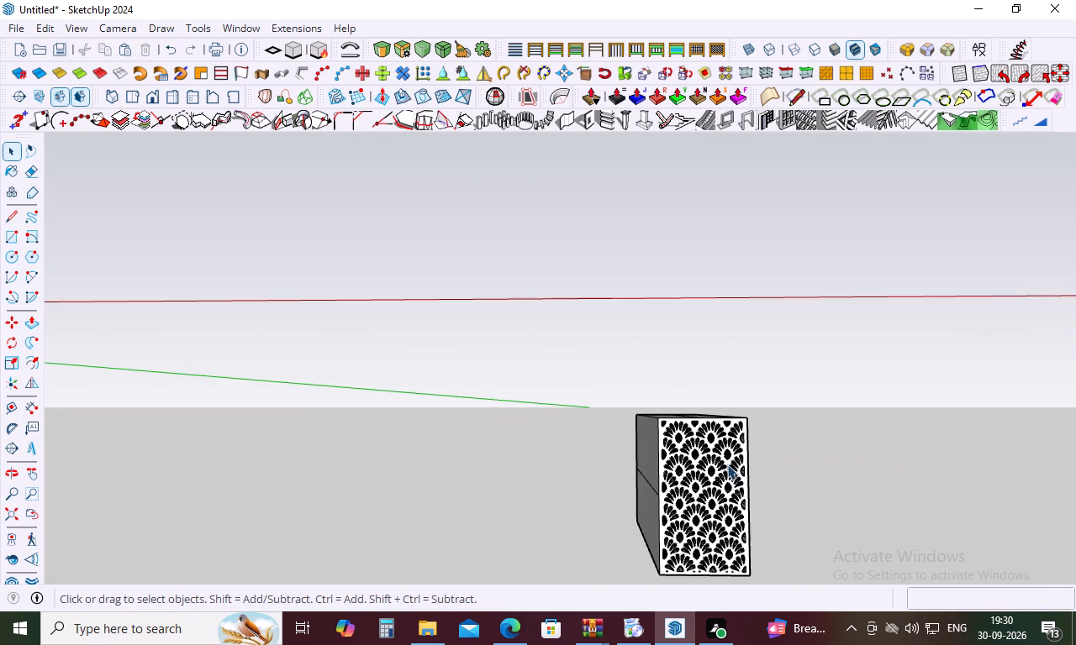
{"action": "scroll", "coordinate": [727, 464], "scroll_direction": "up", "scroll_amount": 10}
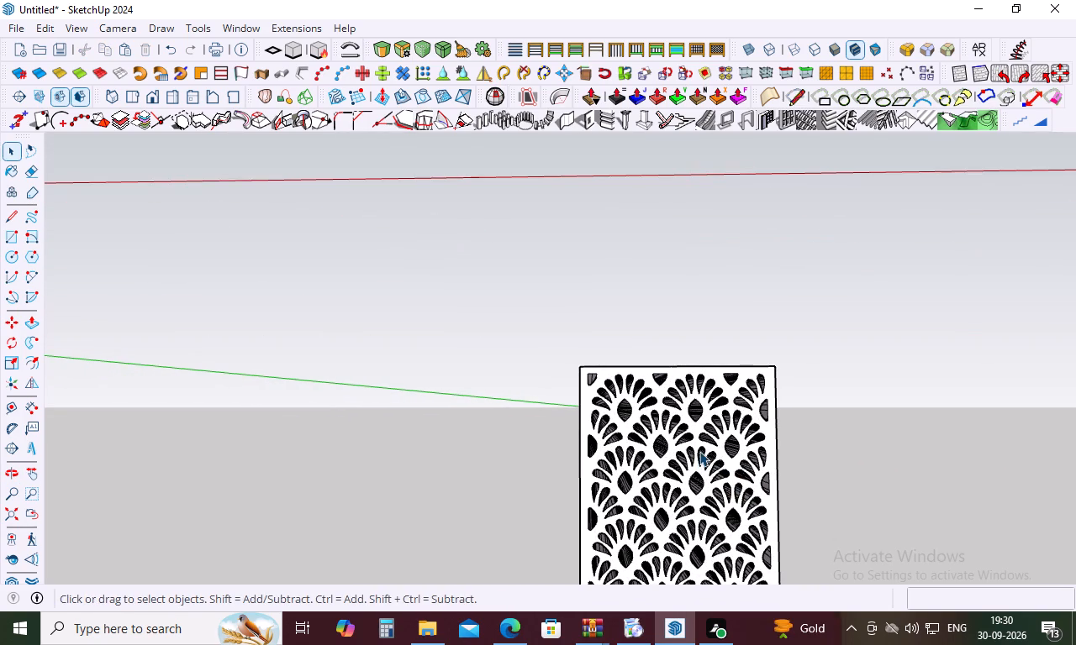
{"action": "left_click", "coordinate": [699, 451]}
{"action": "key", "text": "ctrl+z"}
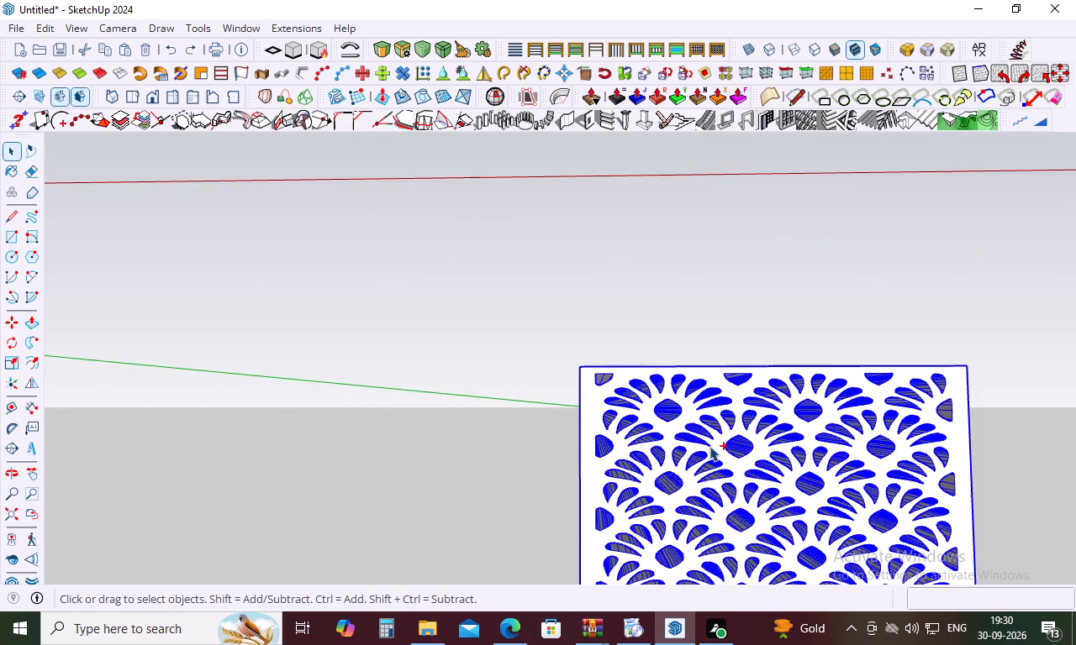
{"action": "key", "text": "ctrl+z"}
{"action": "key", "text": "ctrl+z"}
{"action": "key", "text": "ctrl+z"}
Scale the tall jali panel down in height freehand, to a green-blue factor of about 2.40, 0.18.
{"action": "scroll", "coordinate": [666, 347], "scroll_direction": "down", "scroll_amount": 7}
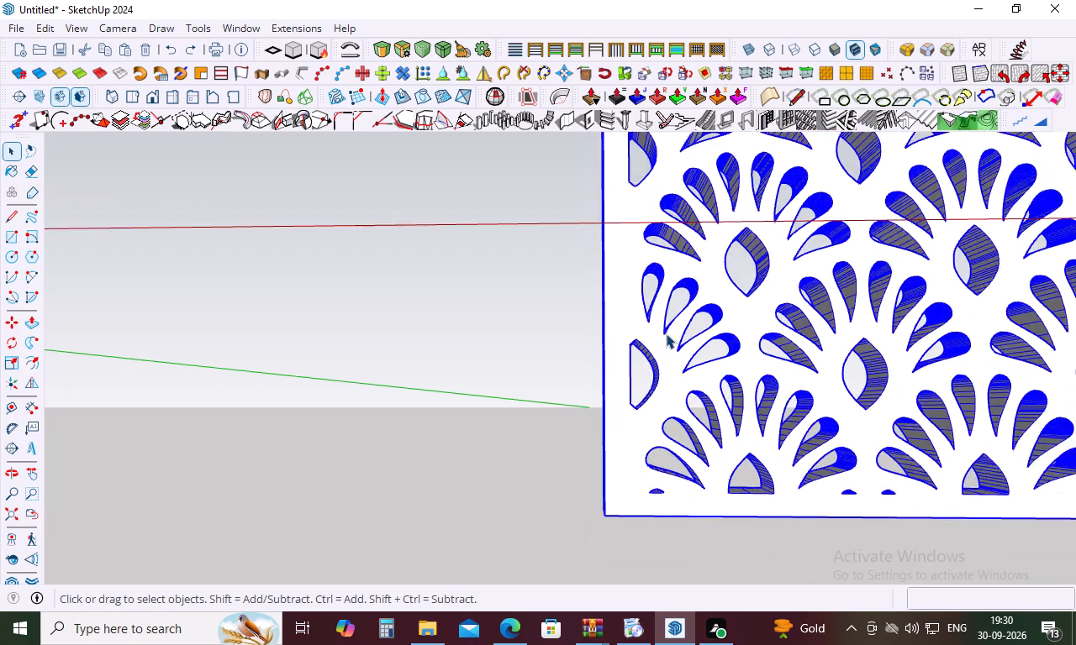
{"action": "scroll", "coordinate": [666, 333], "scroll_direction": "down", "scroll_amount": 17}
{"action": "scroll", "coordinate": [780, 355], "scroll_direction": "down", "scroll_amount": 5}
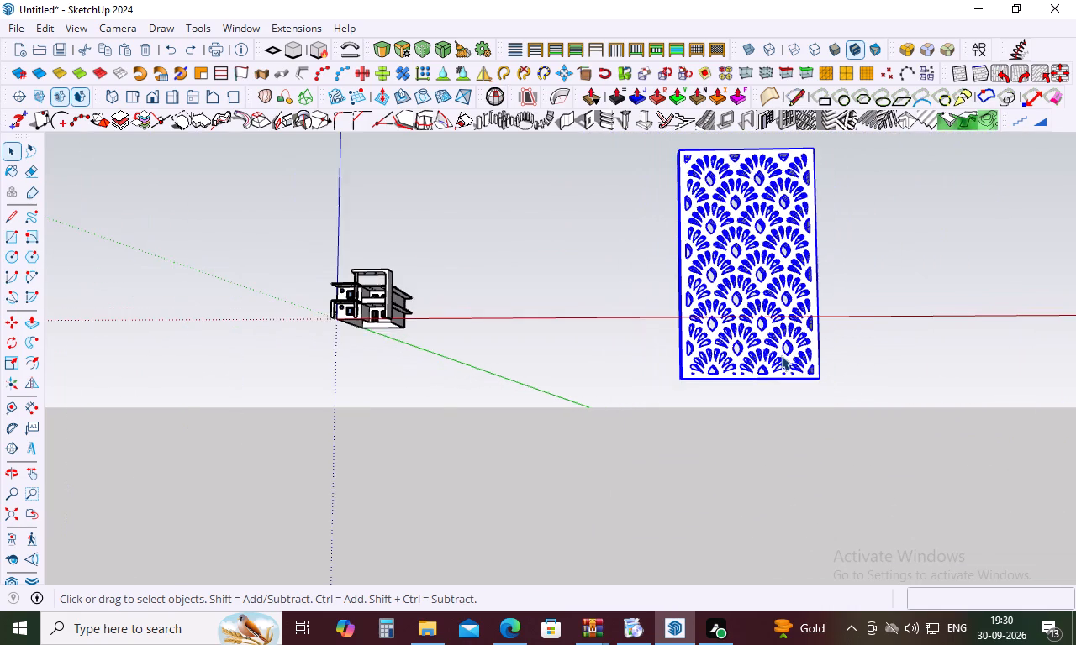
{"action": "scroll", "coordinate": [822, 295], "scroll_direction": "down", "scroll_amount": 4}
{"action": "left_click", "coordinate": [804, 251]}
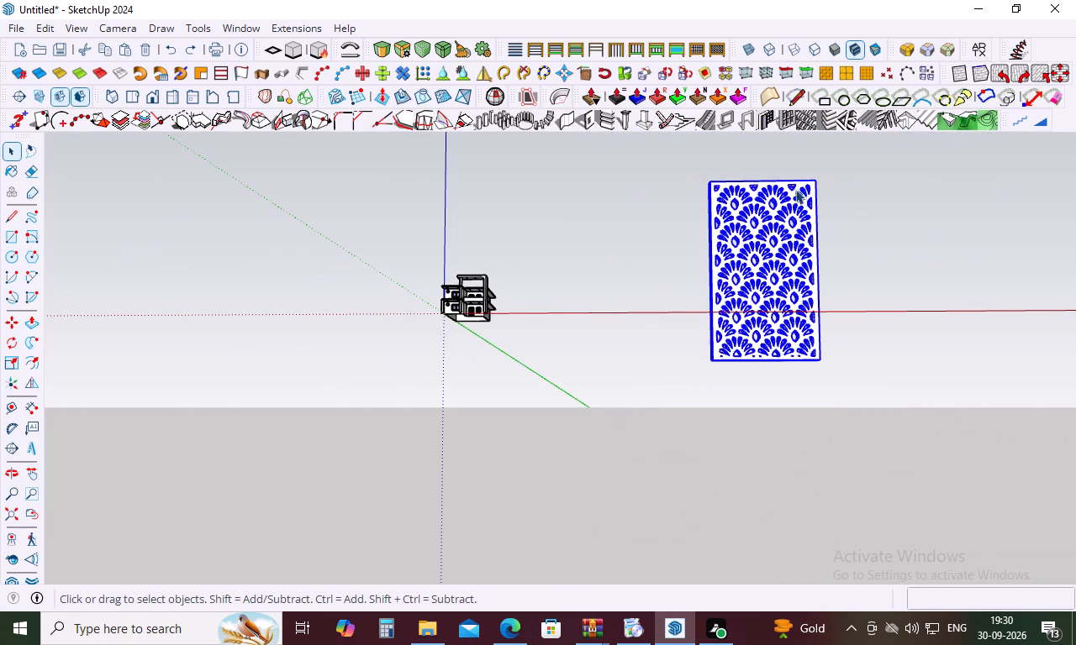
{"action": "scroll", "coordinate": [794, 170], "scroll_direction": "up", "scroll_amount": 4}
{"action": "key", "text": "s"}
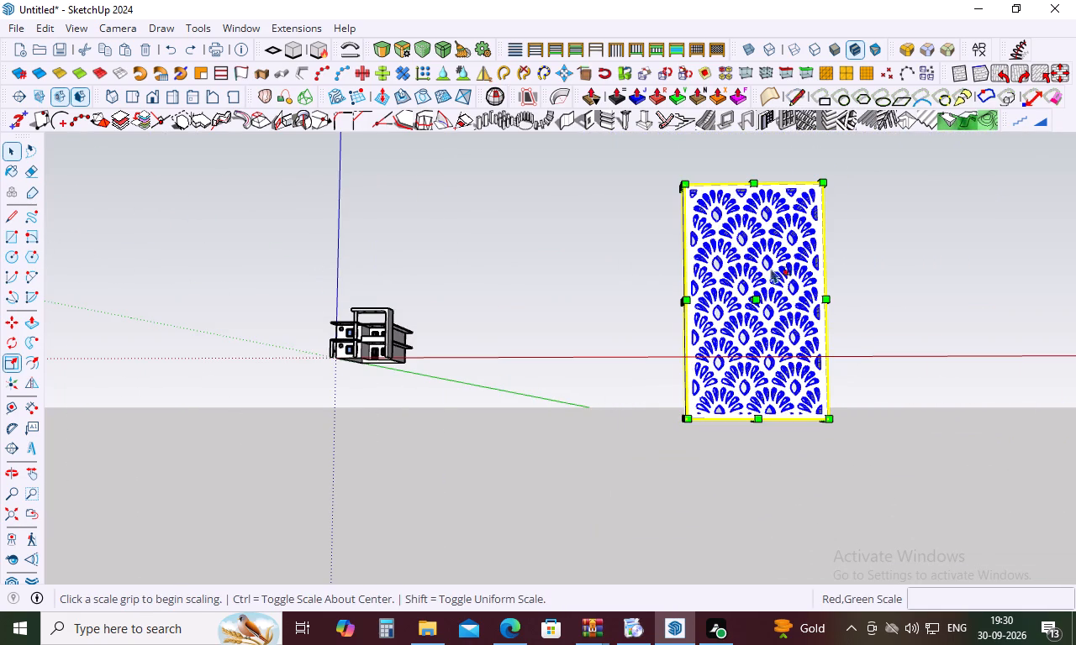
{"action": "left_click", "coordinate": [753, 178]}
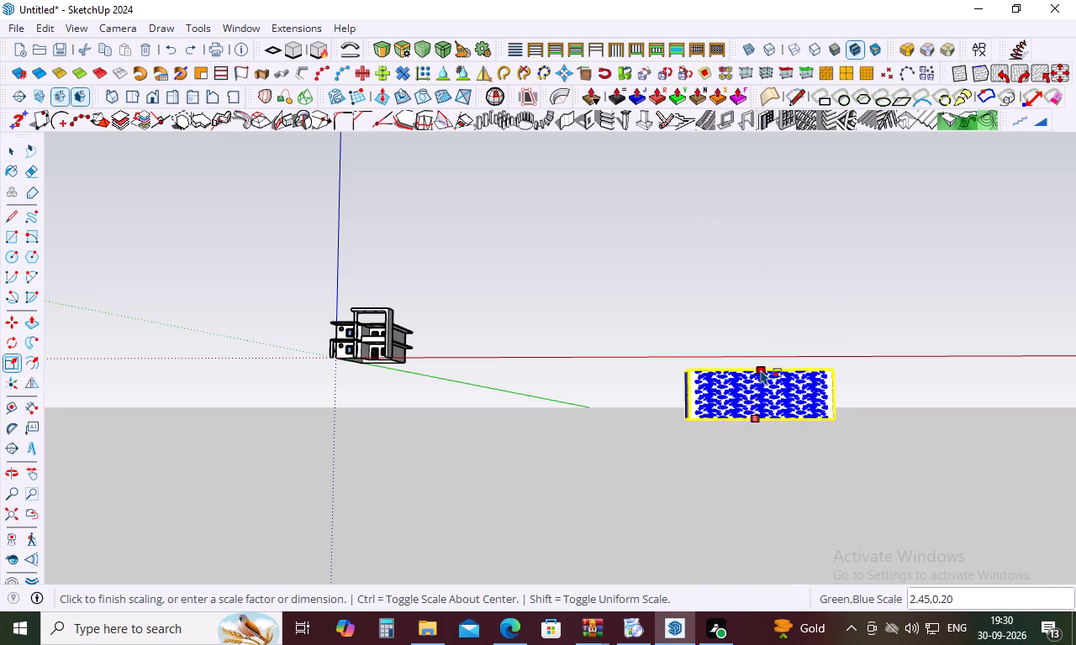
{"action": "left_click", "coordinate": [761, 376]}
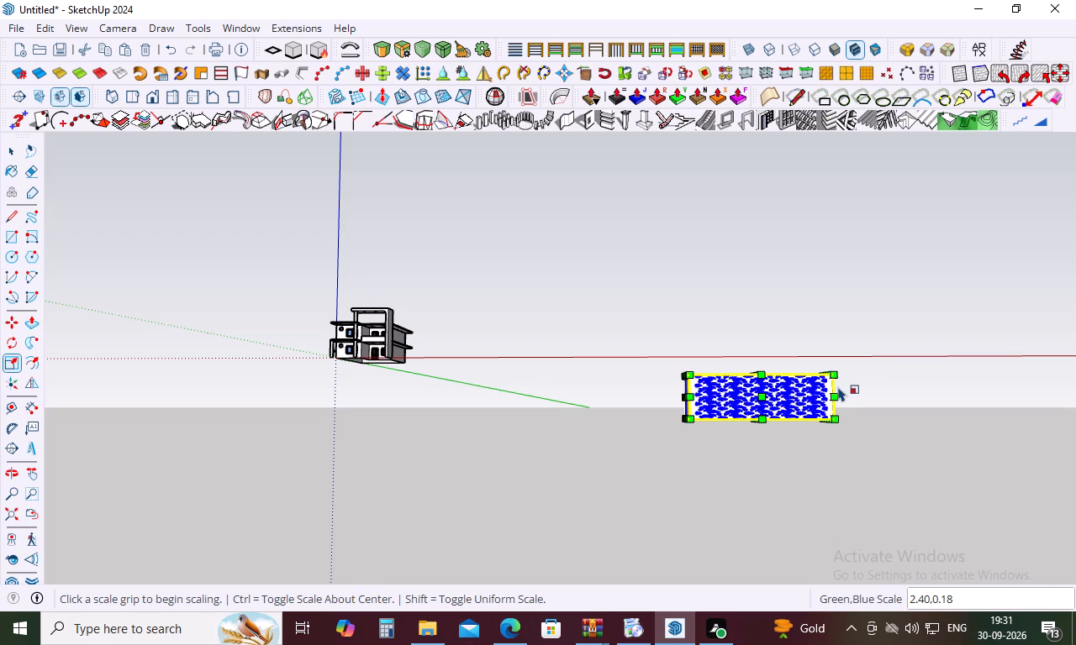
Narrow the shortened jali freehand from its side edge, to a red-green factor of about 0.14, 4.00.
{"action": "left_click", "coordinate": [836, 392]}
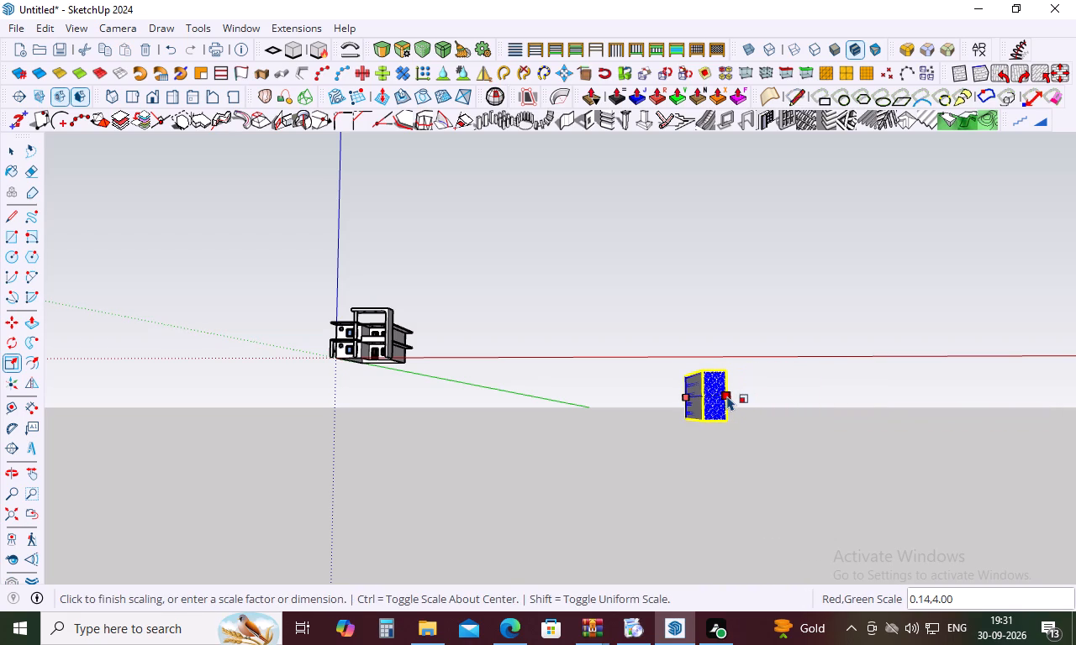
{"action": "left_click", "coordinate": [729, 396]}
Widen the jali and cut its excess depth with two freehand red-green scalings, about -2.33, 0.12 and 1.00, 0.12, and deselect it.
{"action": "middle_click_drag", "start_coordinate": [751, 359], "coordinate": [953, 414]}
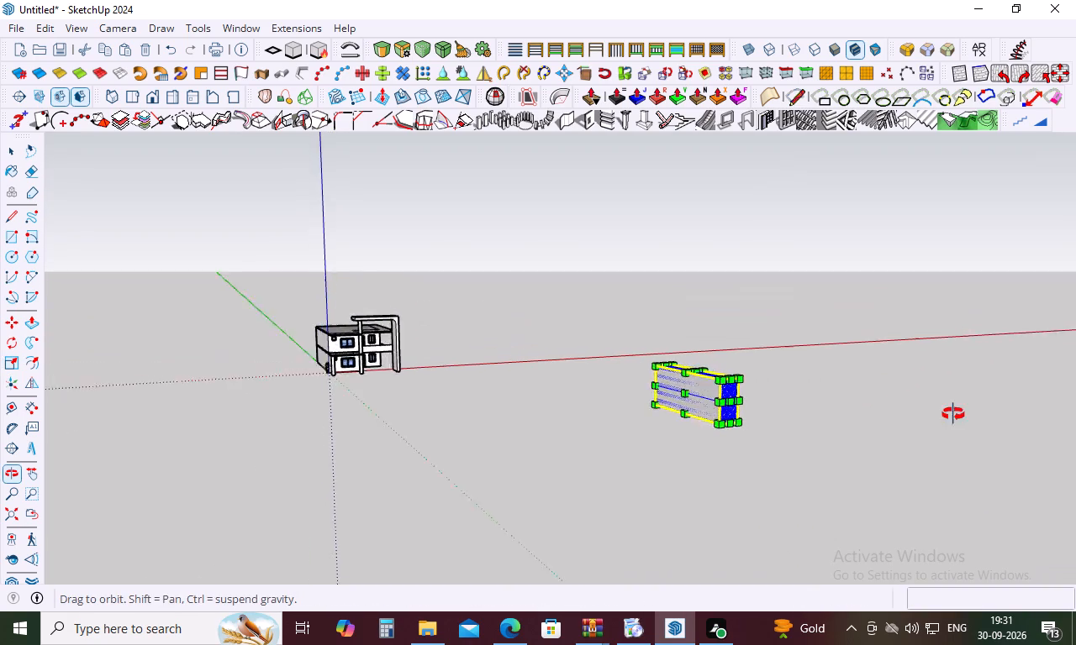
{"action": "middle_click_drag", "start_coordinate": [953, 414], "coordinate": [1010, 414]}
{"action": "scroll", "coordinate": [636, 381], "scroll_direction": "up", "scroll_amount": 5}
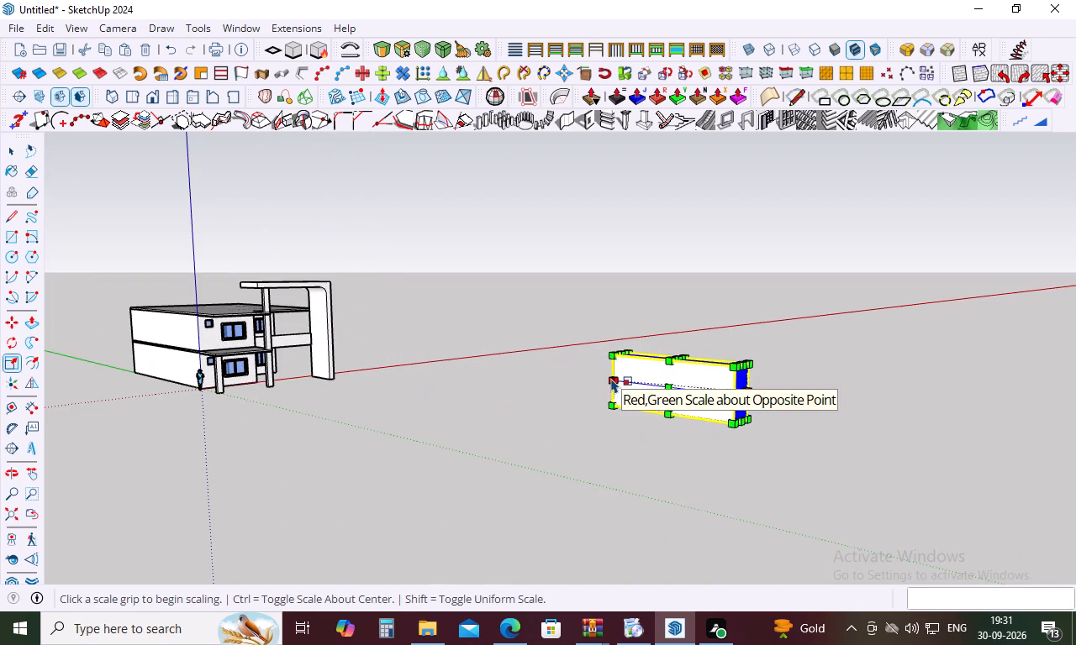
{"action": "left_click", "coordinate": [611, 378]}
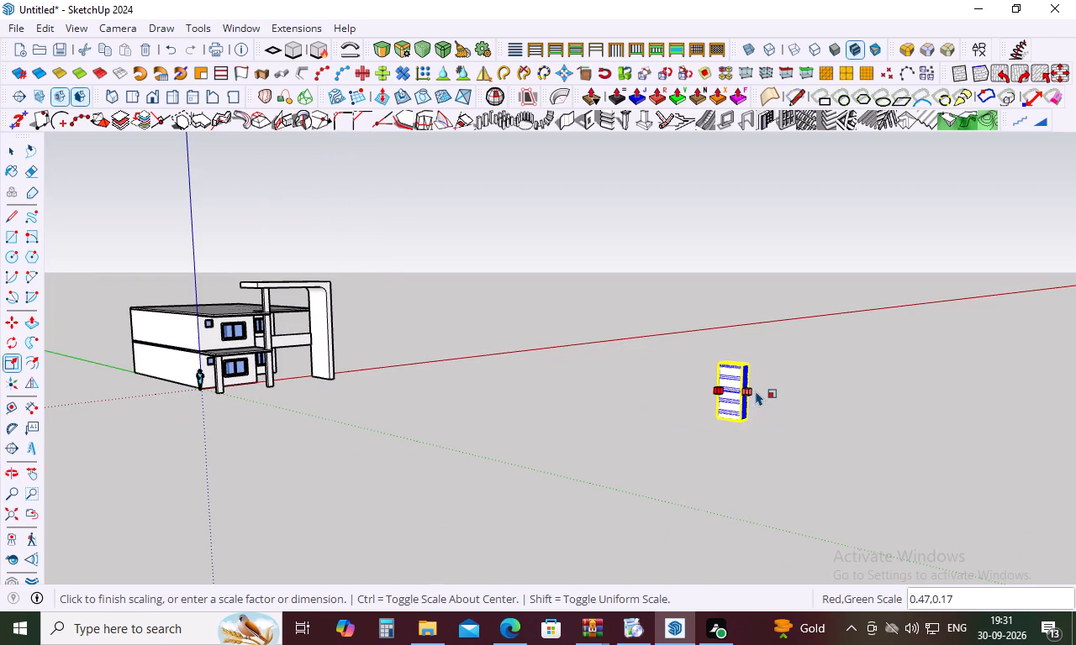
{"action": "scroll", "coordinate": [757, 385], "scroll_direction": "up", "scroll_amount": 20}
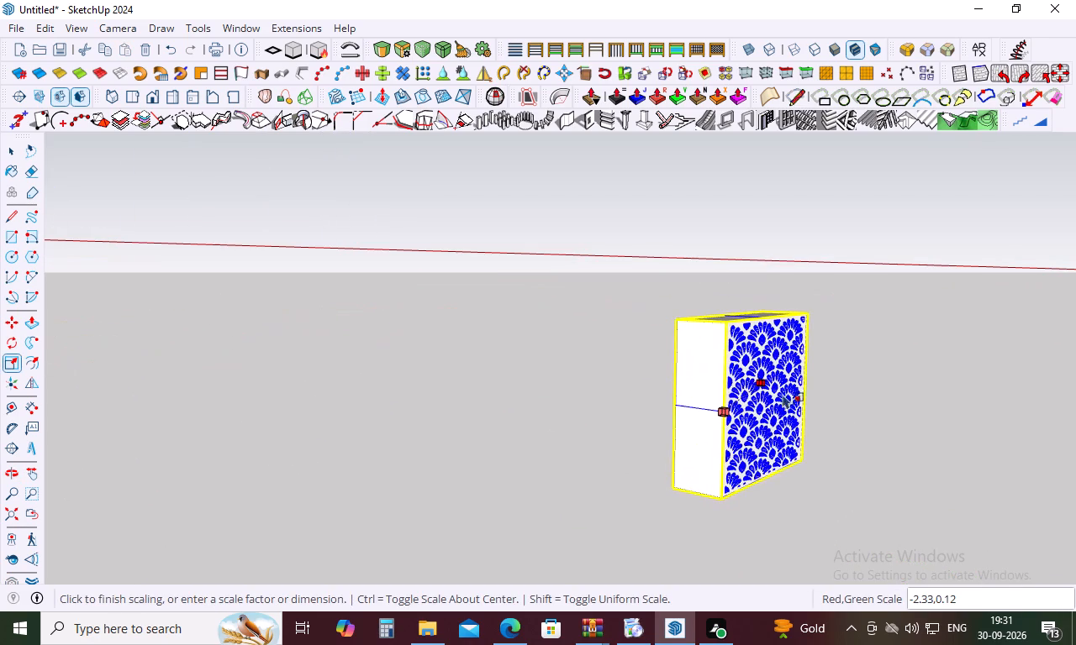
{"action": "left_click", "coordinate": [787, 395]}
{"action": "left_click", "coordinate": [672, 404]}
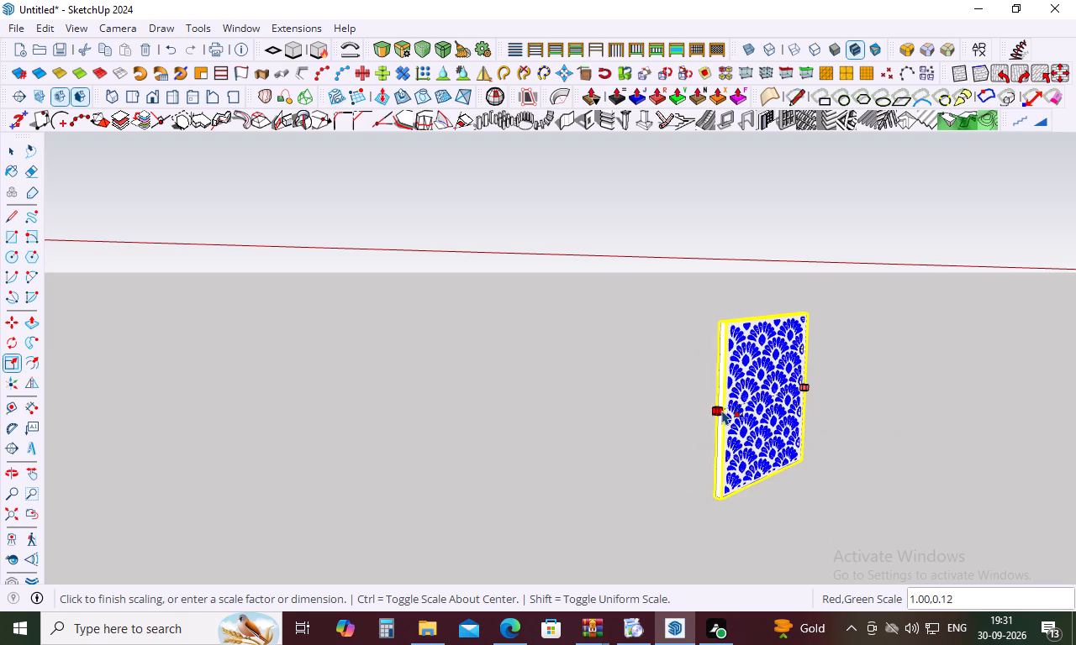
{"action": "left_click", "coordinate": [725, 412]}
{"action": "key", "text": "space"}
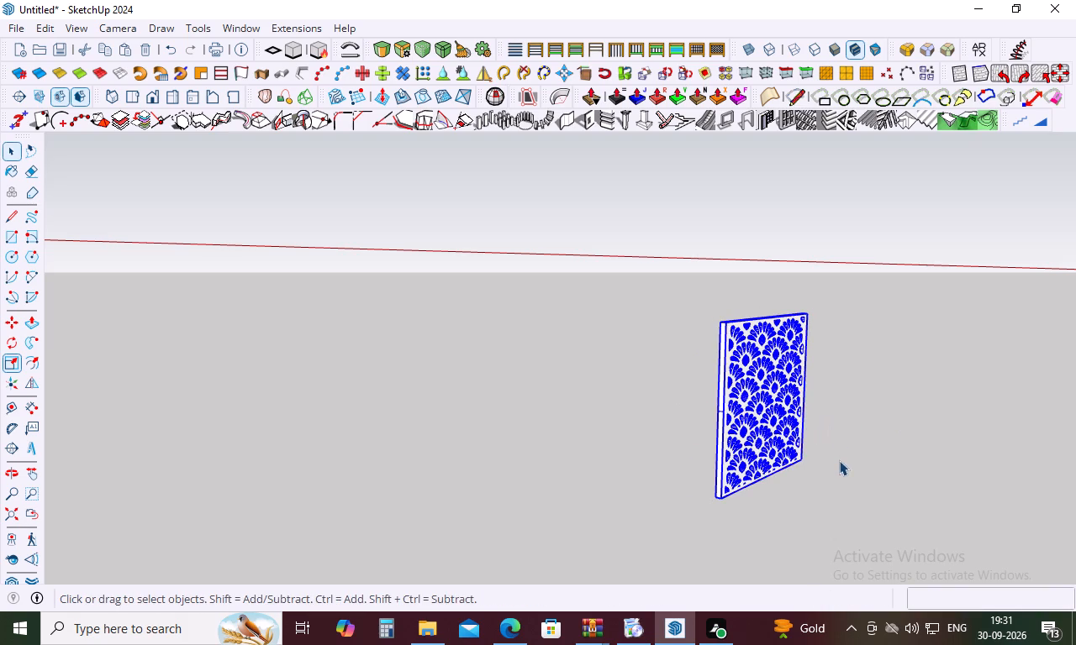
{"action": "left_click", "coordinate": [839, 460]}
Narrow the jali panel into a tall strip freehand, to a red-green factor of about 0.25, 6.25.
{"action": "middle_click_drag", "start_coordinate": [847, 406], "coordinate": [658, 396]}
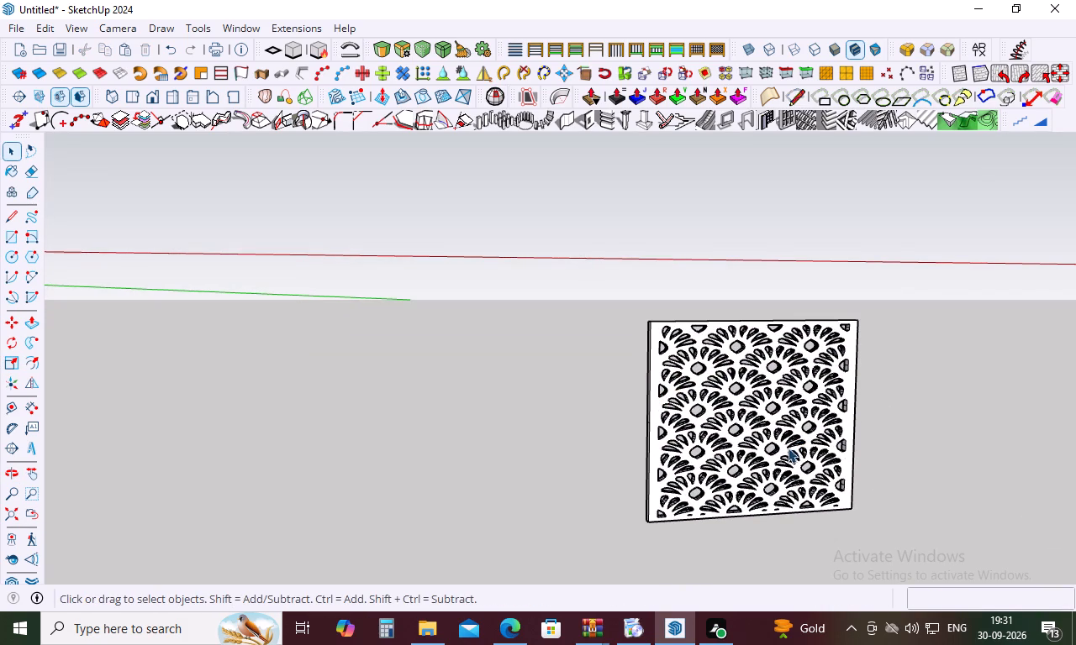
{"action": "left_click", "coordinate": [752, 445]}
{"action": "key", "text": "s"}
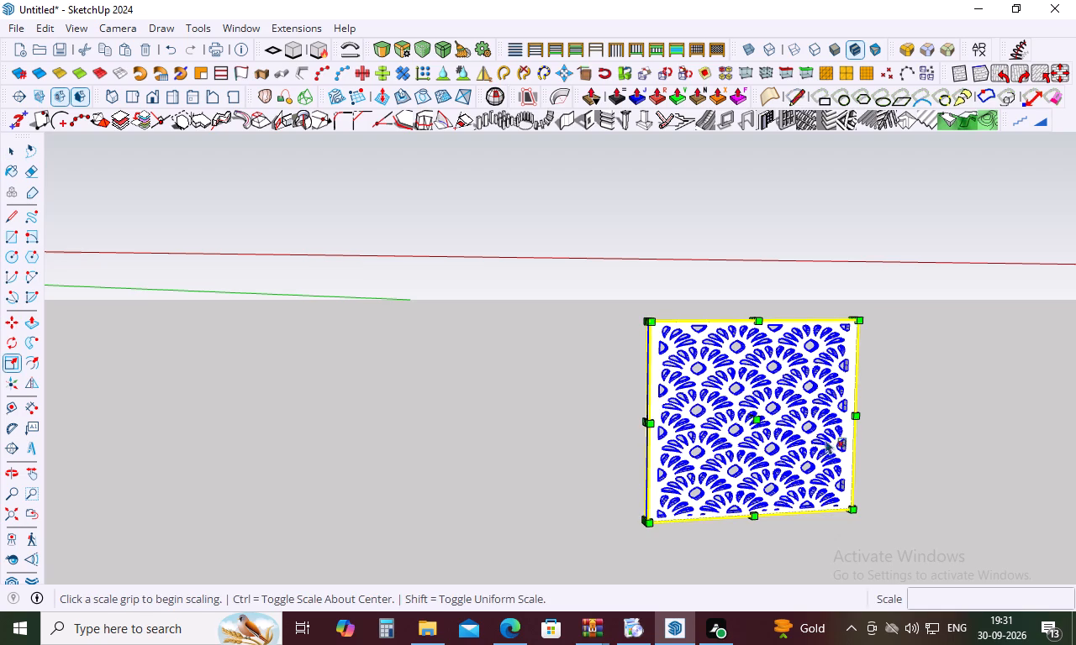
{"action": "left_click", "coordinate": [850, 415]}
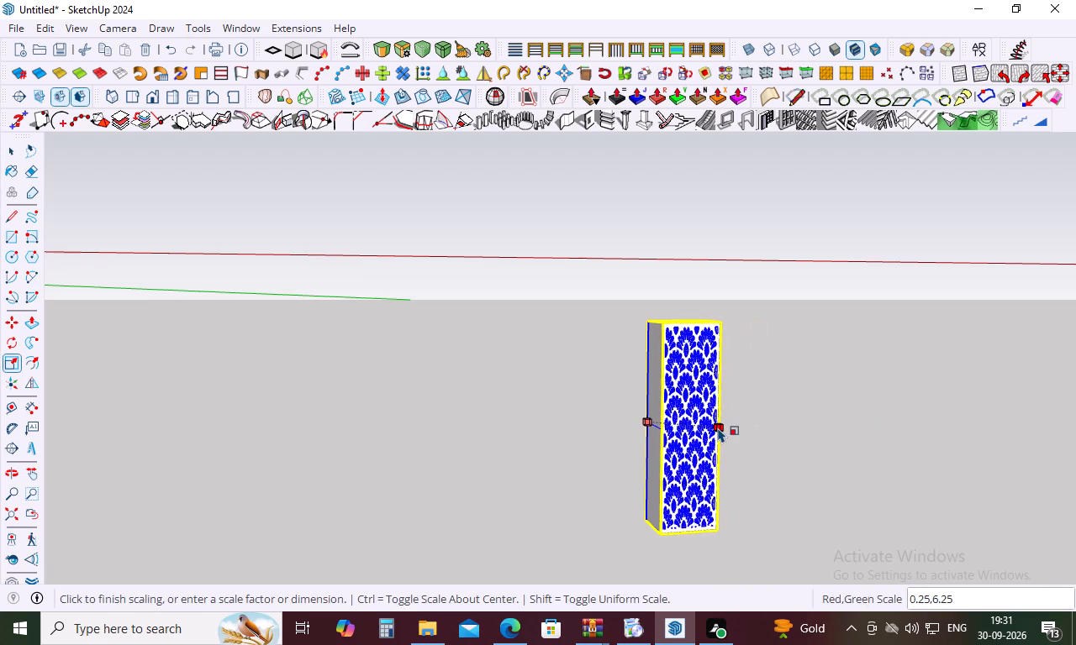
{"action": "left_click", "coordinate": [718, 427]}
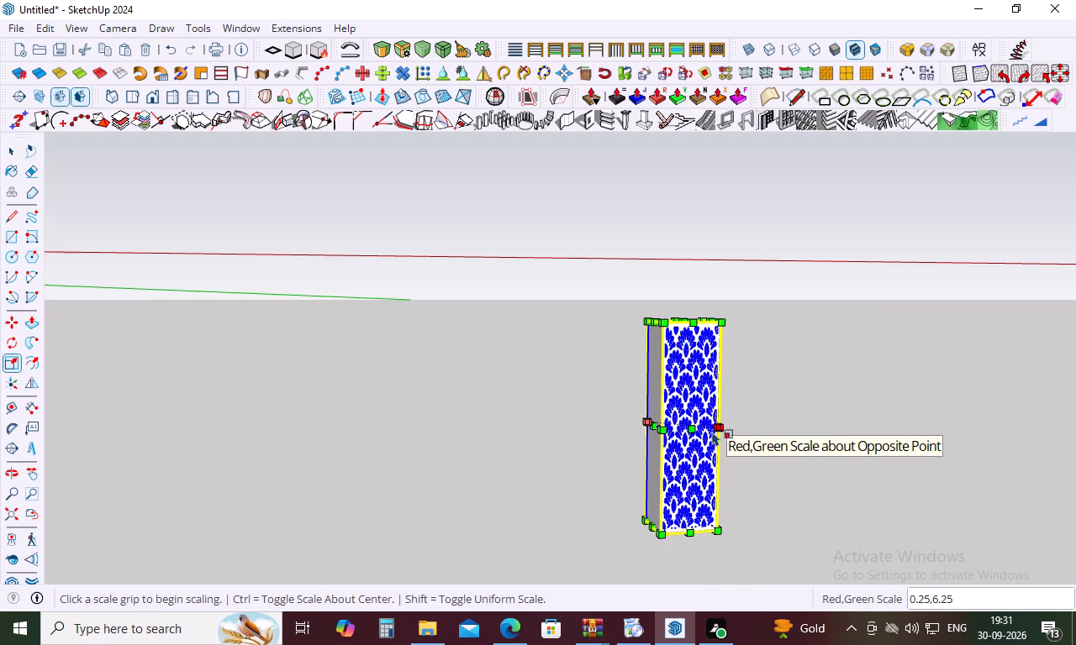
Thin the depth of the narrow jali strip freehand, to a red-green factor of about 1.52, -0.16.
{"action": "middle_click_drag", "start_coordinate": [712, 434], "coordinate": [954, 412]}
{"action": "left_click", "coordinate": [603, 418]}
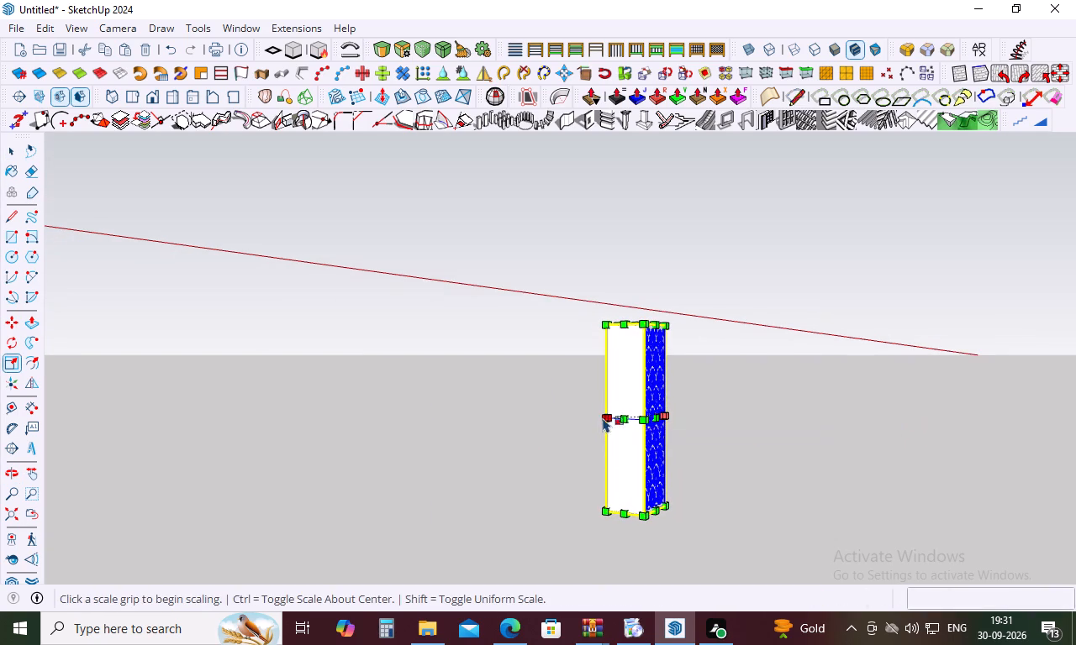
{"action": "left_click", "coordinate": [639, 422]}
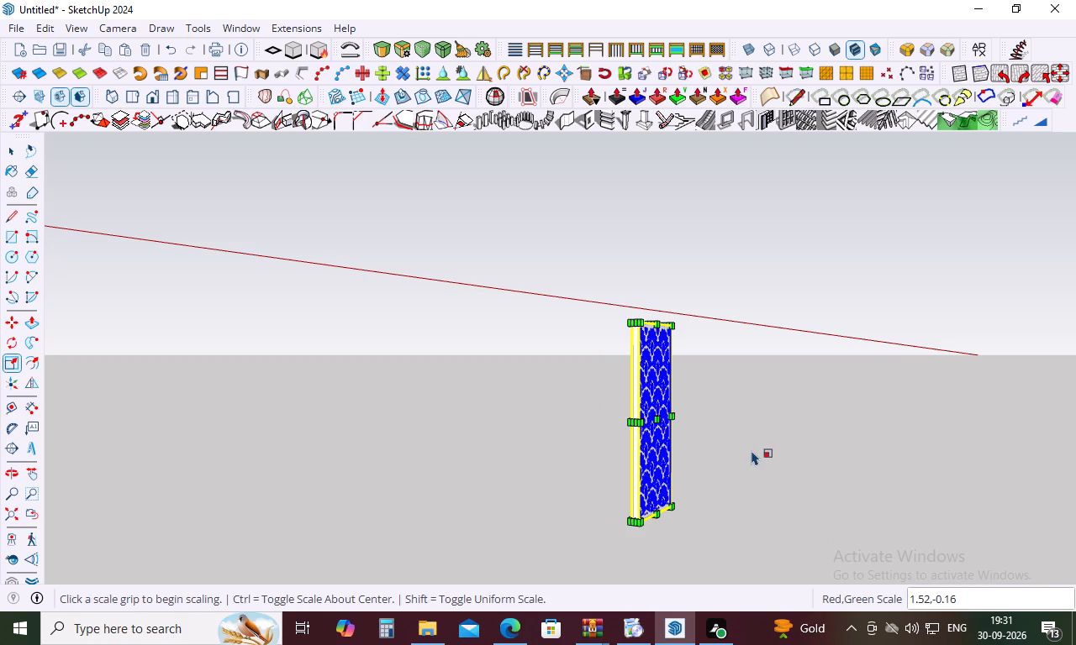
Move the jali by its bottom corner about 199' to the foot of the house's curved outer-wall frame.
{"action": "left_click", "coordinate": [752, 450]}
{"action": "key", "text": "space"}
{"action": "scroll", "coordinate": [720, 407], "scroll_direction": "down", "scroll_amount": 4}
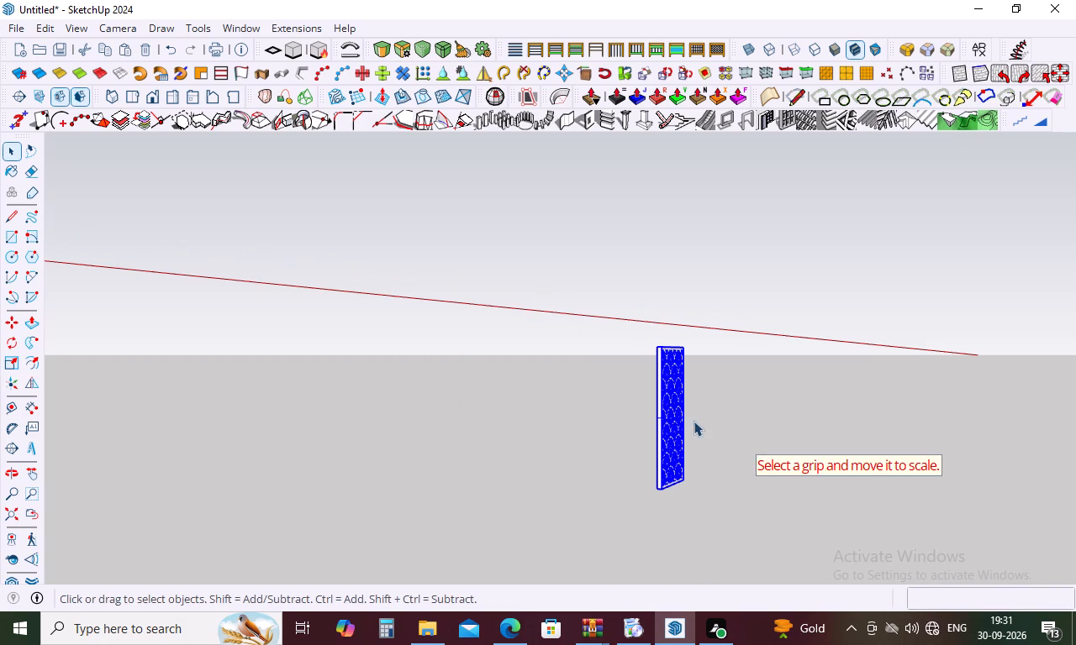
{"action": "scroll", "coordinate": [688, 426], "scroll_direction": "down", "scroll_amount": 5}
{"action": "left_click", "coordinate": [683, 428]}
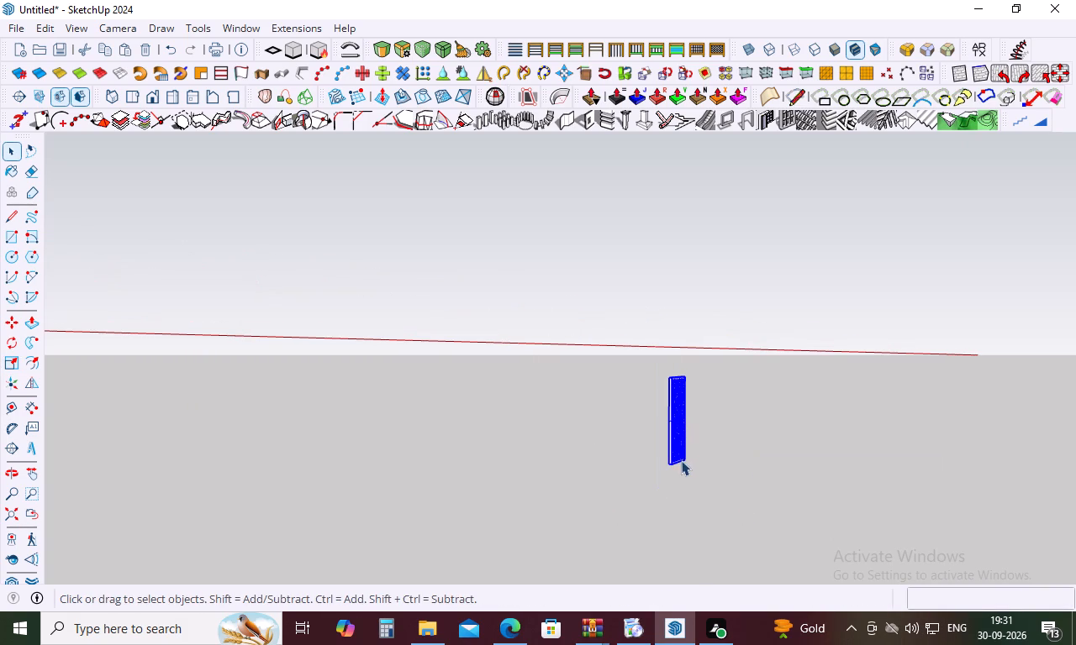
{"action": "key", "text": "m"}
{"action": "left_click", "coordinate": [667, 464]}
{"action": "scroll", "coordinate": [425, 448], "scroll_direction": "down", "scroll_amount": 14}
{"action": "scroll", "coordinate": [260, 394], "scroll_direction": "up", "scroll_amount": 10}
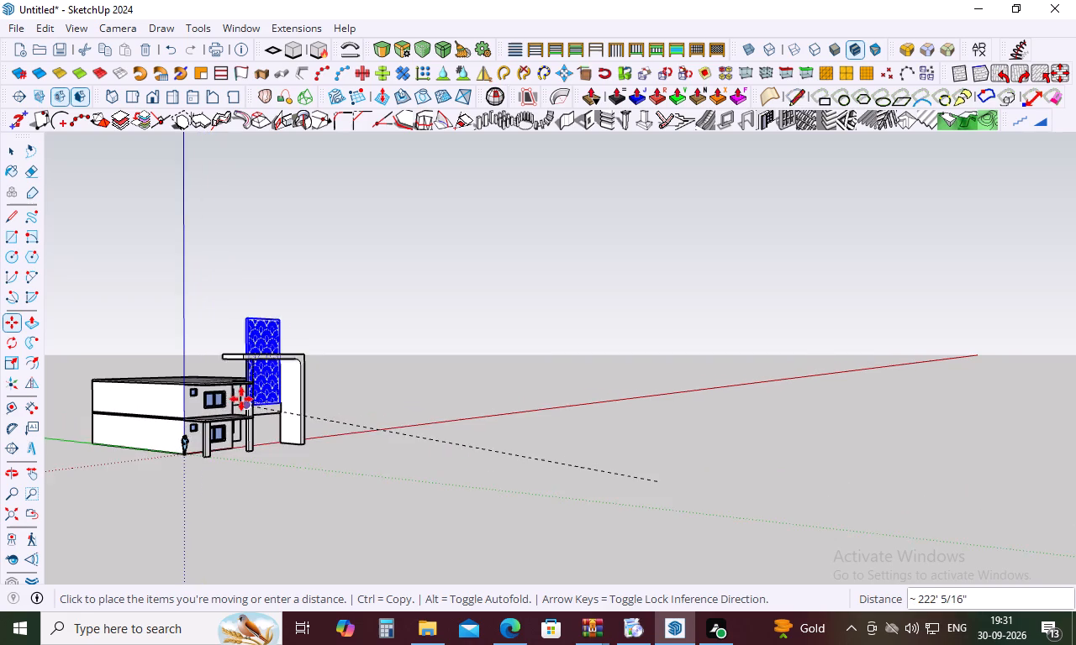
{"action": "scroll", "coordinate": [241, 399], "scroll_direction": "up", "scroll_amount": 10}
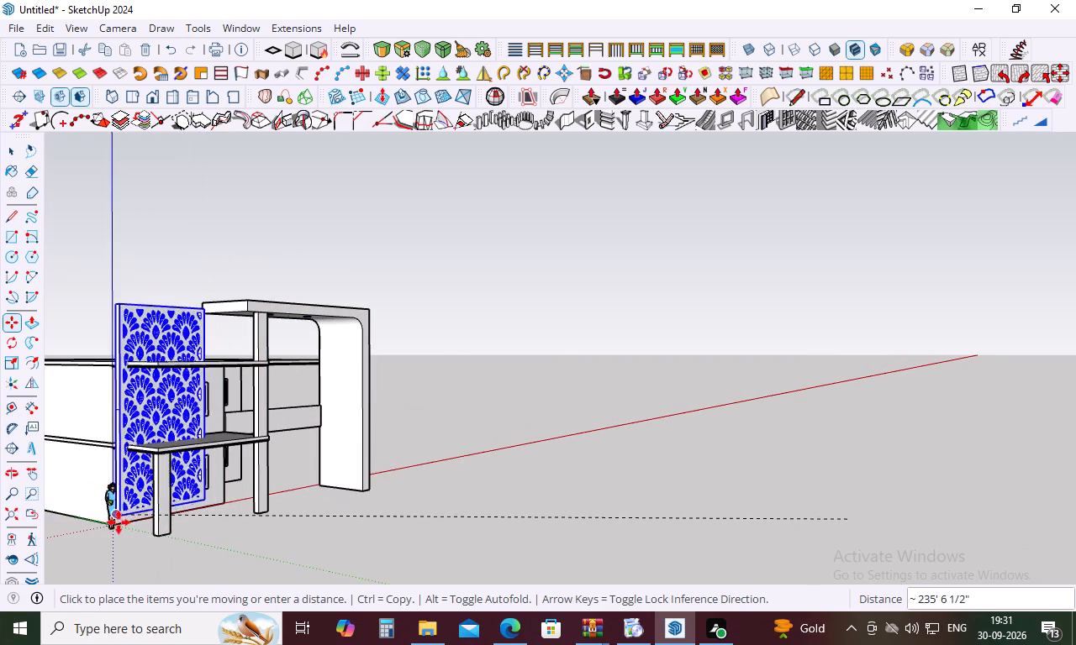
{"action": "left_click", "coordinate": [372, 482]}
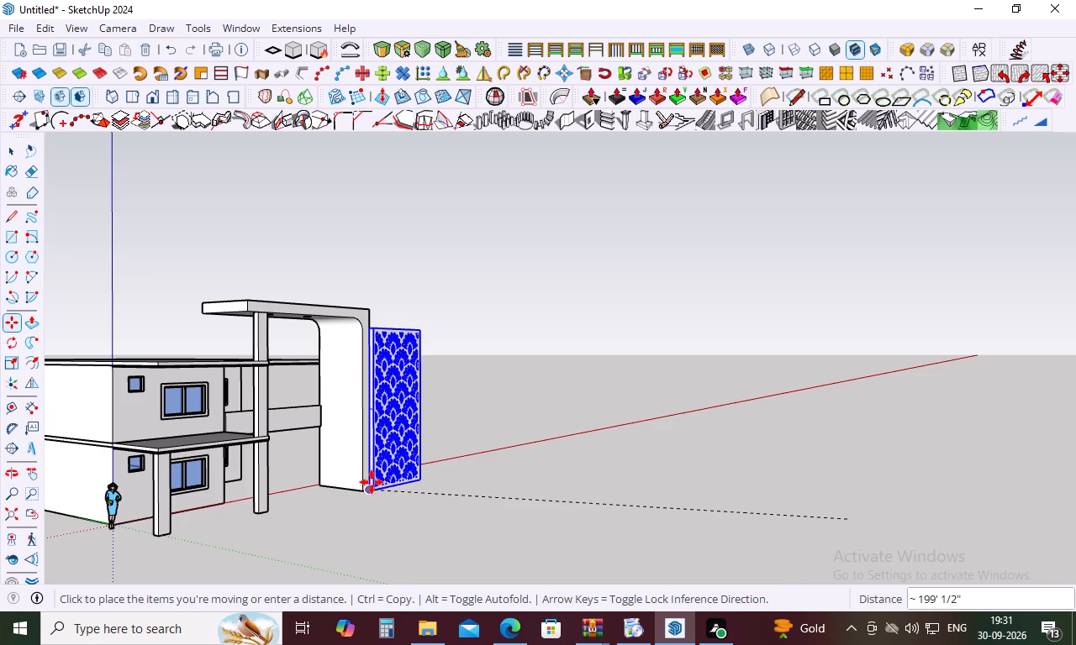
Shorten the jali freehand from its top edge, to a green-blue factor of about 3.77, 0.41.
{"action": "key", "text": "s"}
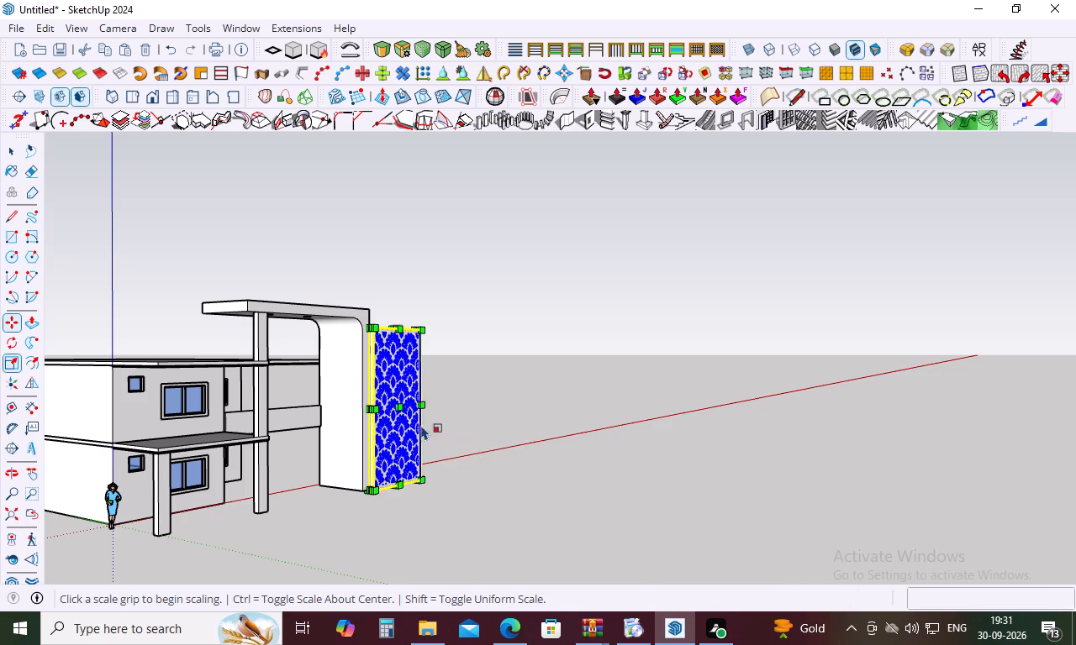
{"action": "scroll", "coordinate": [404, 409], "scroll_direction": "up", "scroll_amount": 9}
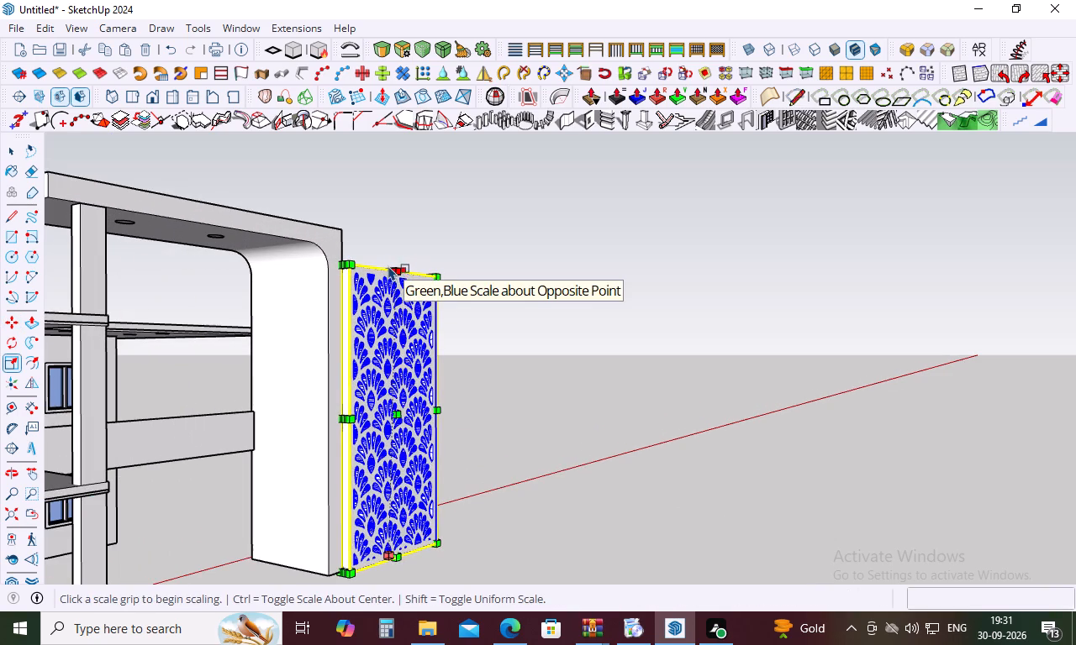
{"action": "left_click_drag", "start_coordinate": [398, 269], "coordinate": [413, 396]}
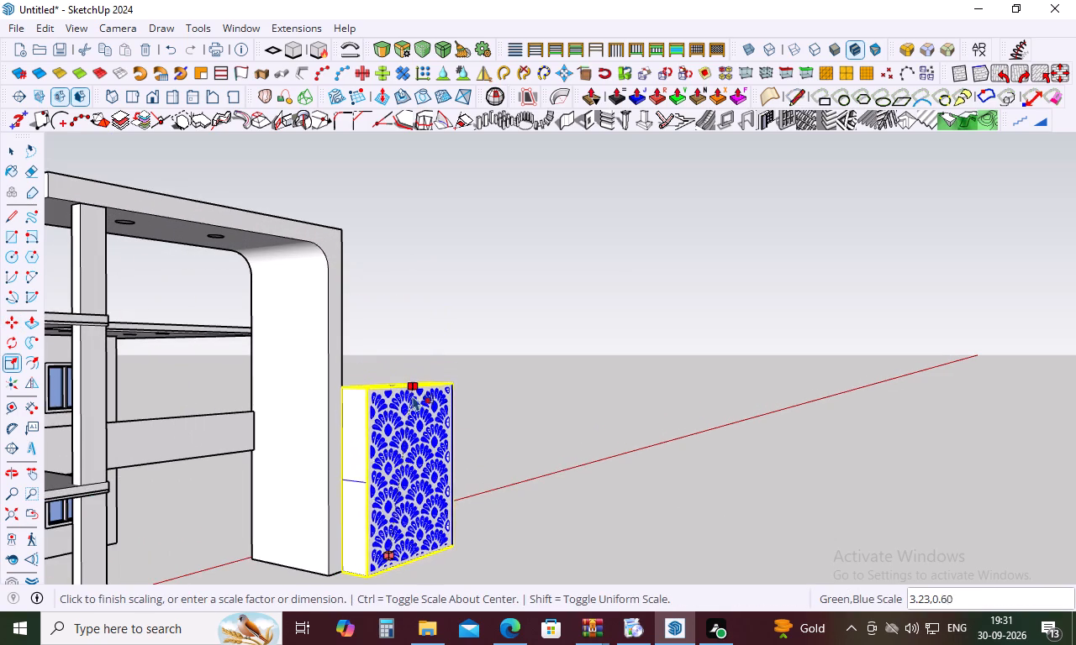
{"action": "left_click_drag", "start_coordinate": [413, 396], "coordinate": [417, 441]}
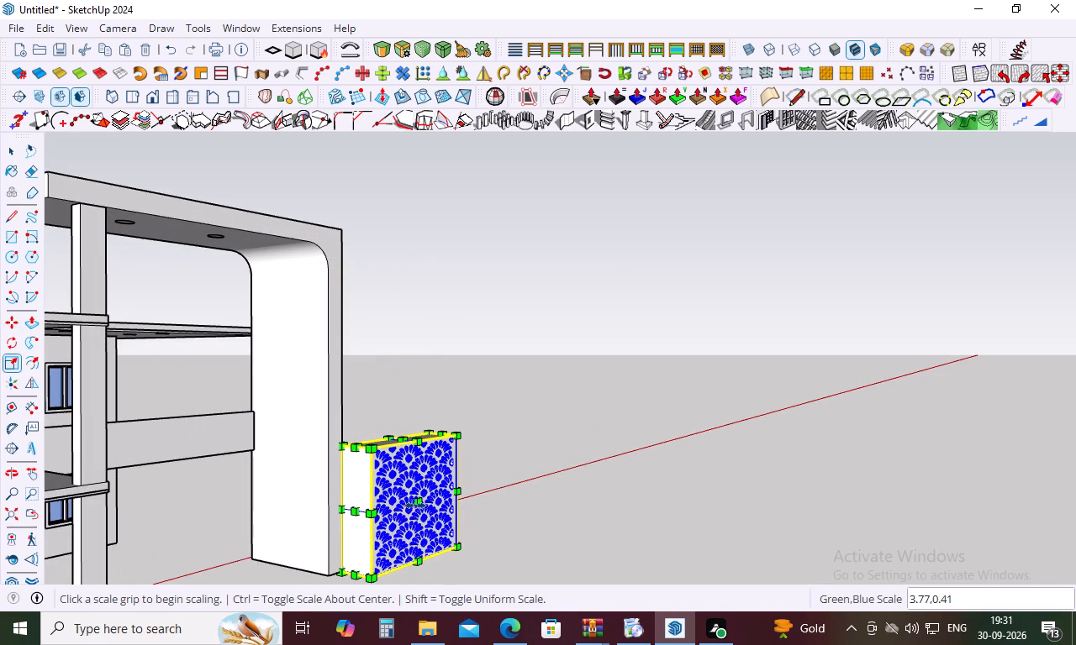
Narrow the jali and thin its depth with two freehand red-green scalings, about 0.33, 1.50 and 0.83, 0.13.
{"action": "left_click_drag", "start_coordinate": [458, 490], "coordinate": [418, 507]}
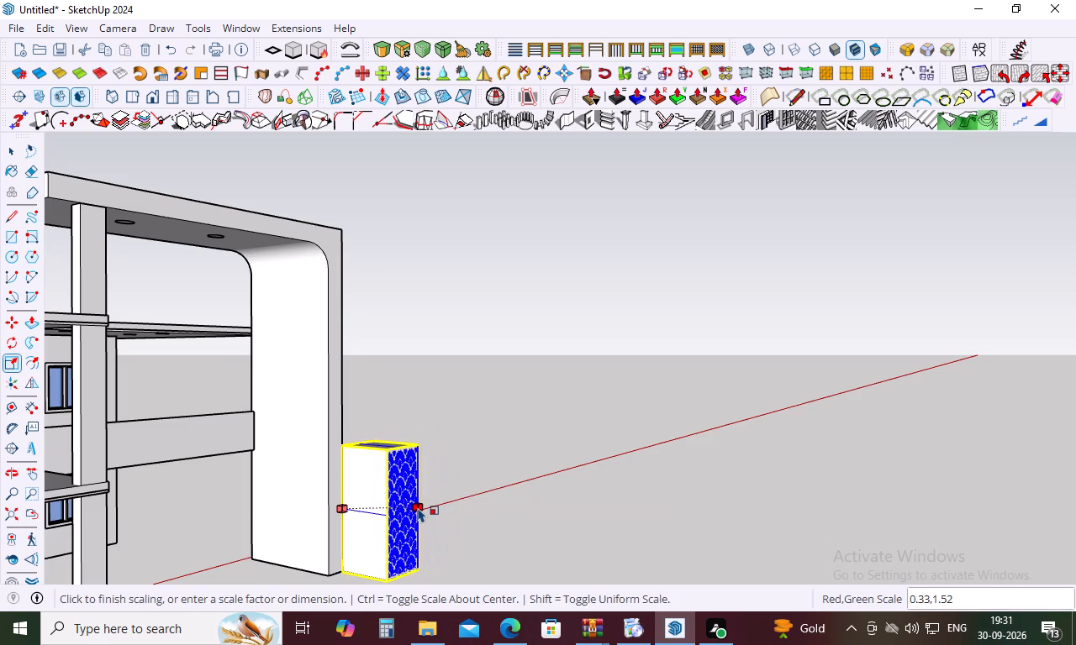
{"action": "left_click_drag", "start_coordinate": [418, 507], "coordinate": [417, 507]}
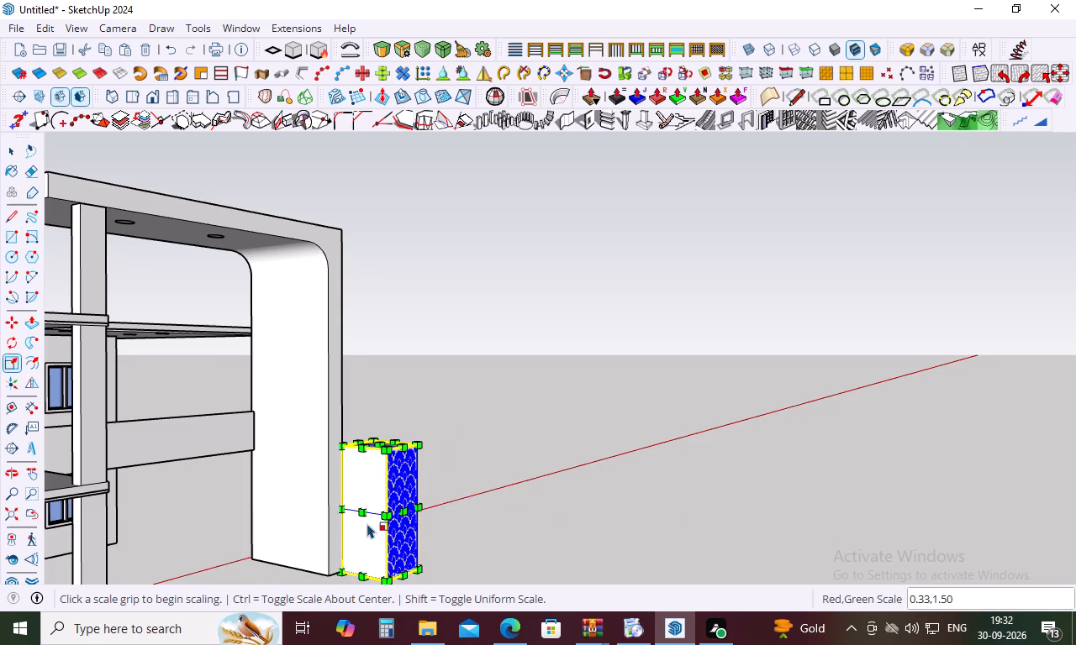
{"action": "middle_click_drag", "start_coordinate": [367, 523], "coordinate": [416, 499]}
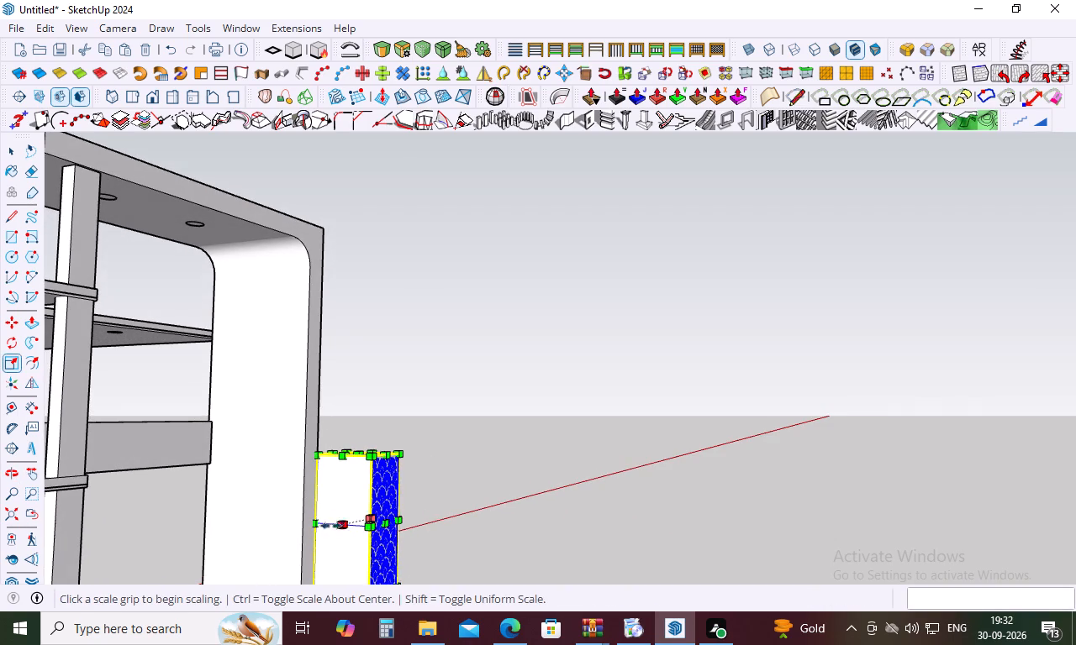
{"action": "left_click_drag", "start_coordinate": [317, 523], "coordinate": [367, 525]}
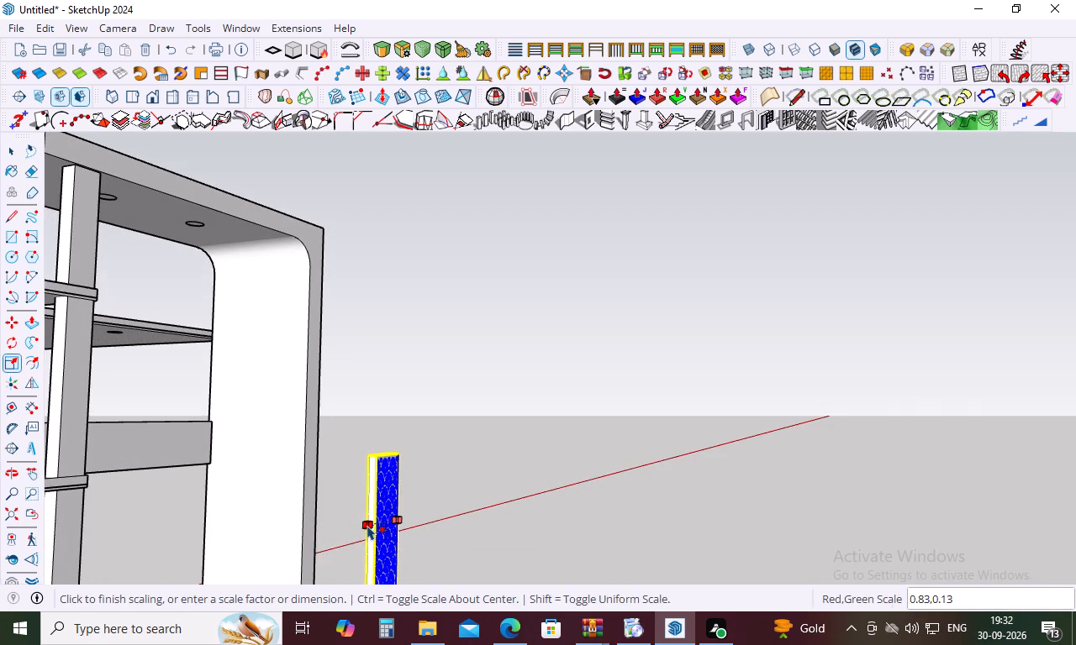
{"action": "left_click_drag", "start_coordinate": [367, 525], "coordinate": [372, 526]}
{"action": "left_click", "coordinate": [433, 469]}
{"action": "key", "text": "space"}
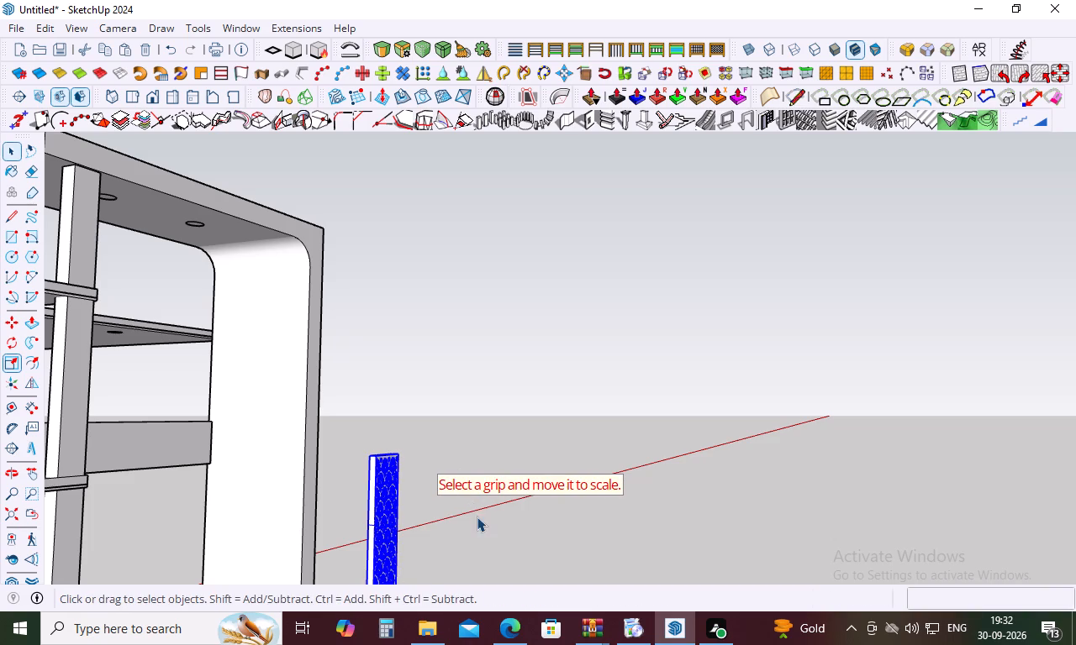
Move the jali by its bottom corner about 31' 4" onto the front edge of the first-floor balcony slab and deselect it.
{"action": "scroll", "coordinate": [422, 449], "scroll_direction": "down", "scroll_amount": 4}
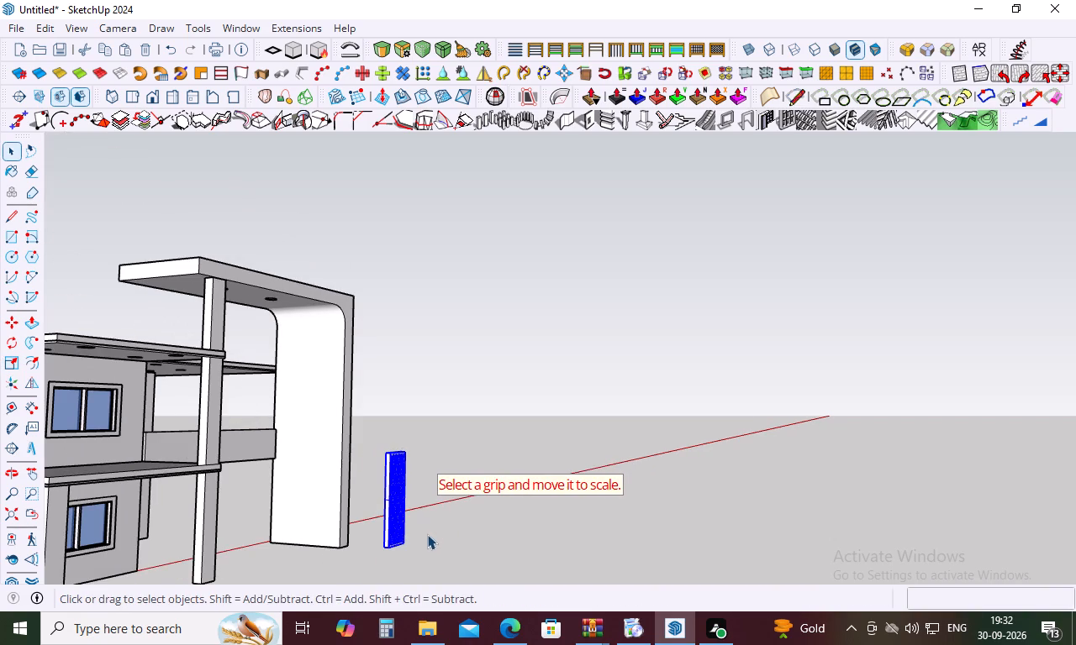
{"action": "key", "text": "m"}
{"action": "left_click", "coordinate": [390, 550]}
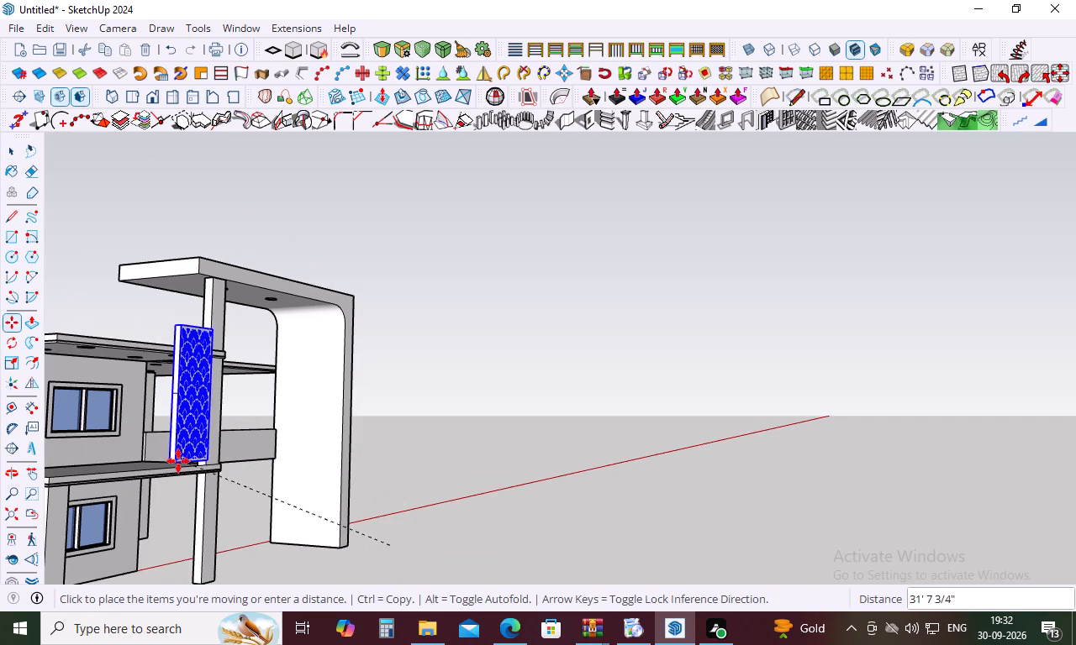
{"action": "left_click", "coordinate": [180, 465]}
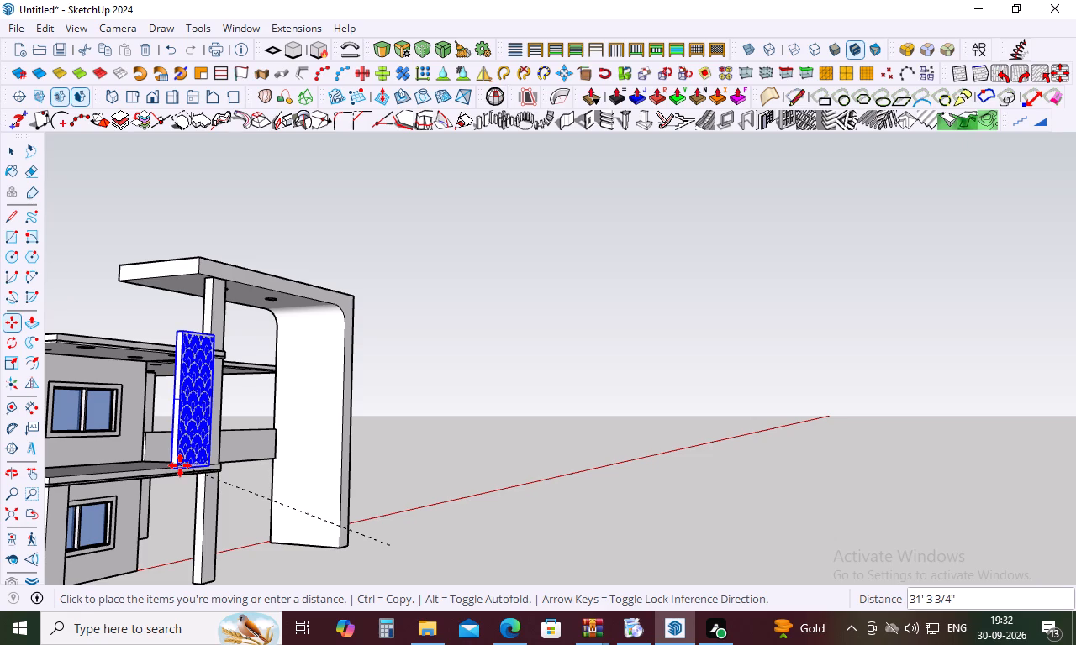
{"action": "middle_click_drag", "start_coordinate": [317, 464], "coordinate": [196, 482]}
{"action": "key", "text": "space"}
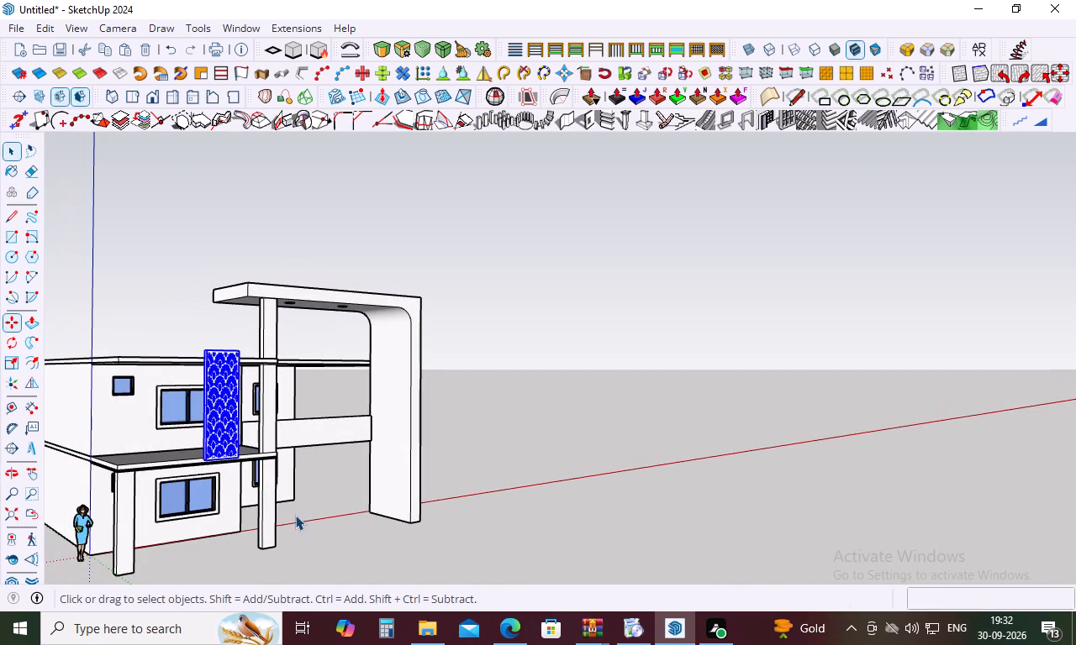
{"action": "left_click", "coordinate": [306, 512]}
Move the jali by its bottom corner about 7' 3" along the balcony slab's front edge to sit against the tall pillar.
{"action": "scroll", "coordinate": [267, 418], "scroll_direction": "up", "scroll_amount": 5}
{"action": "middle_click_drag", "start_coordinate": [274, 442], "coordinate": [219, 431]}
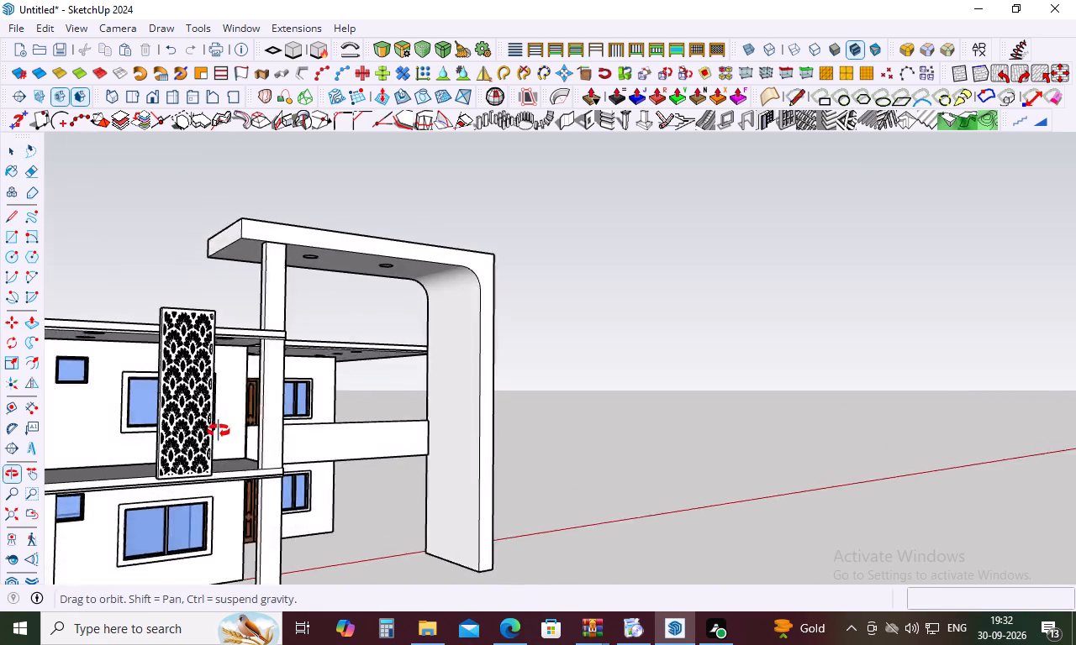
{"action": "middle_click_drag", "start_coordinate": [219, 431], "coordinate": [193, 427]}
{"action": "scroll", "coordinate": [187, 417], "scroll_direction": "up", "scroll_amount": 15}
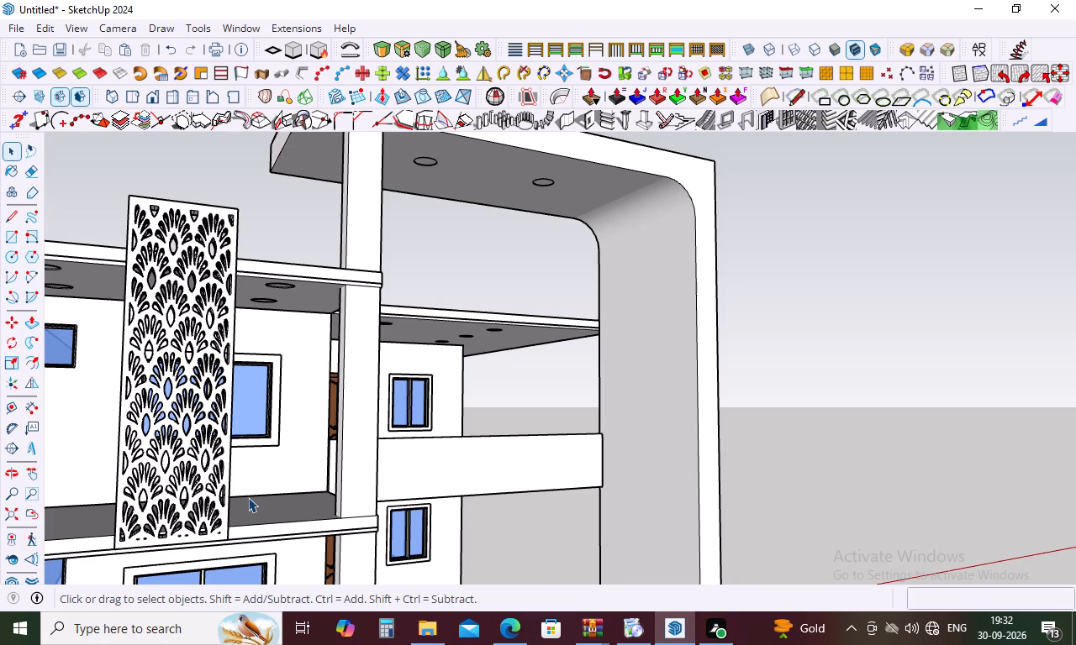
{"action": "scroll", "coordinate": [277, 322], "scroll_direction": "down", "scroll_amount": 4}
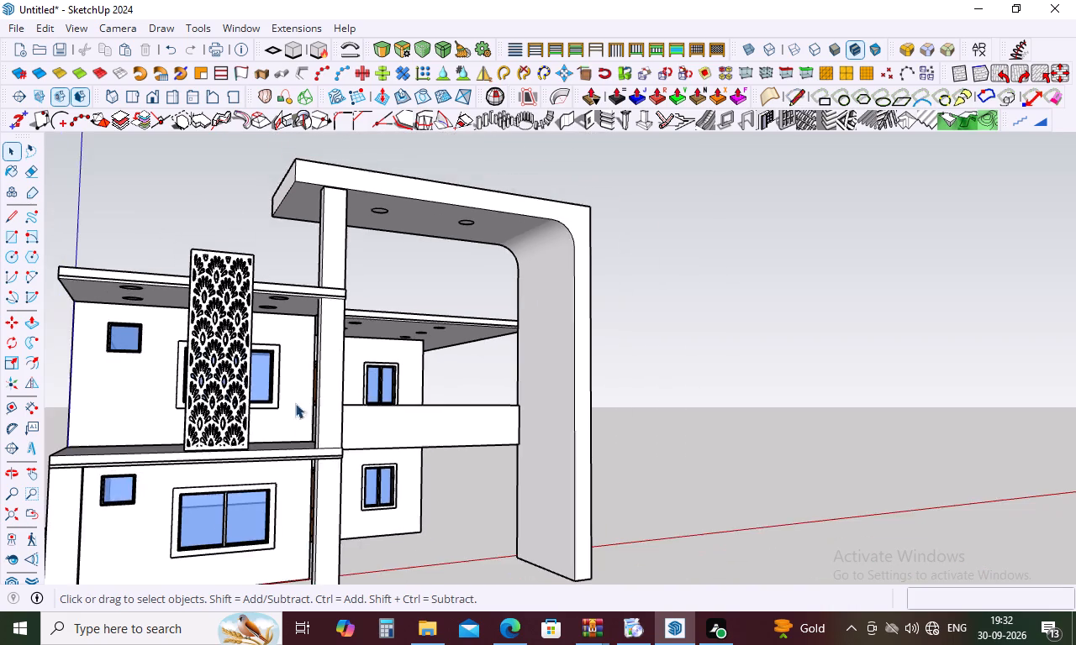
{"action": "scroll", "coordinate": [306, 454], "scroll_direction": "up", "scroll_amount": 9}
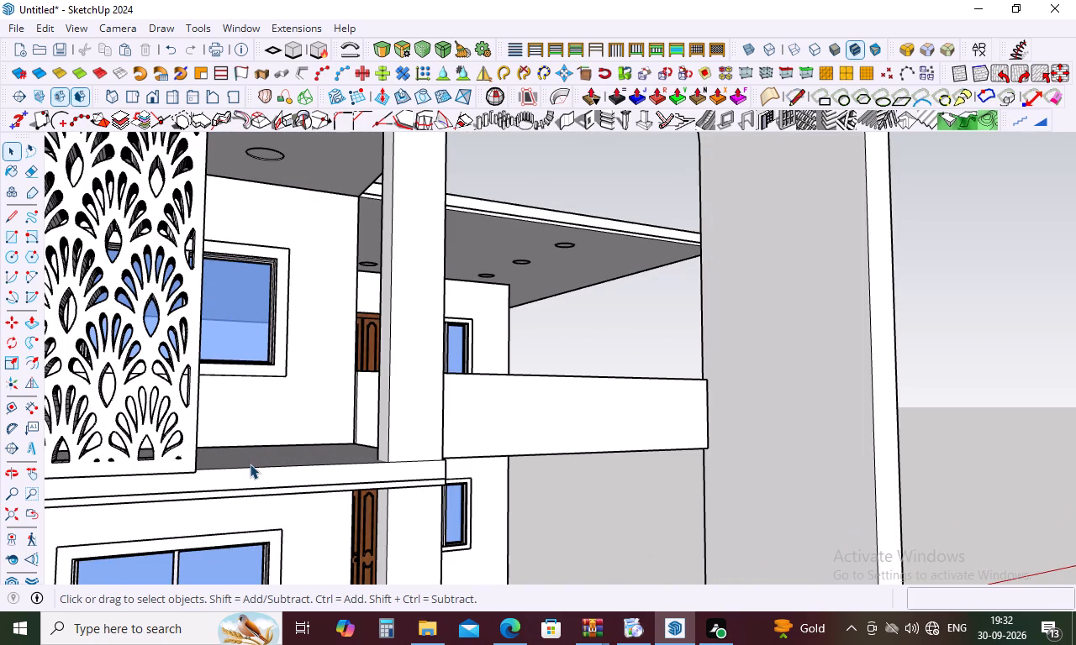
{"action": "key", "text": "m"}
{"action": "left_click", "coordinate": [194, 471]}
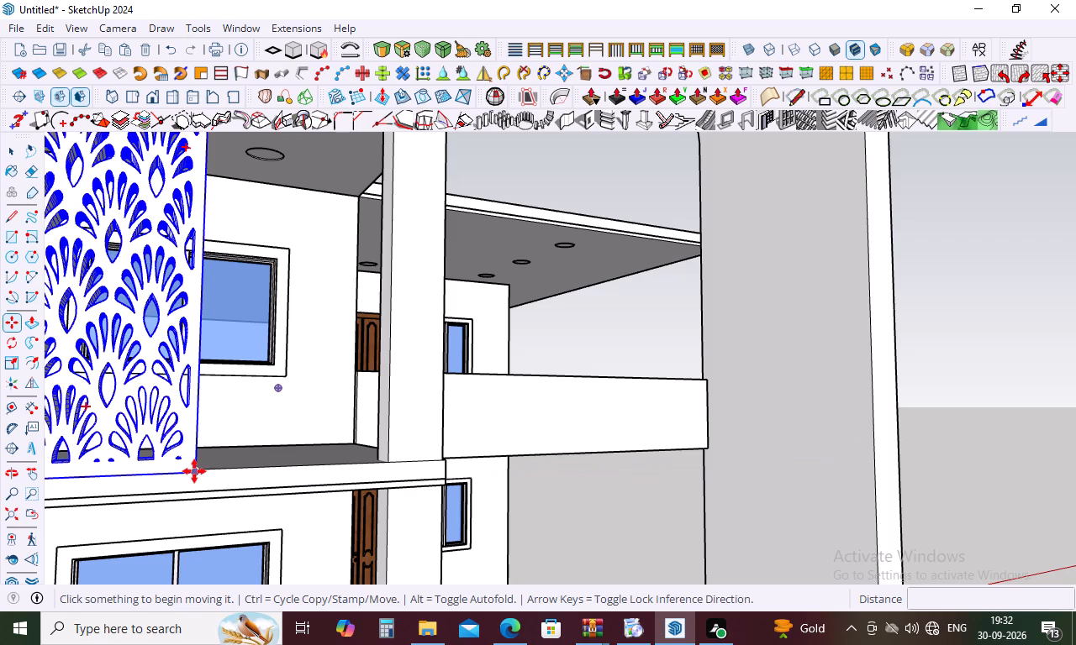
{"action": "left_click", "coordinate": [388, 459]}
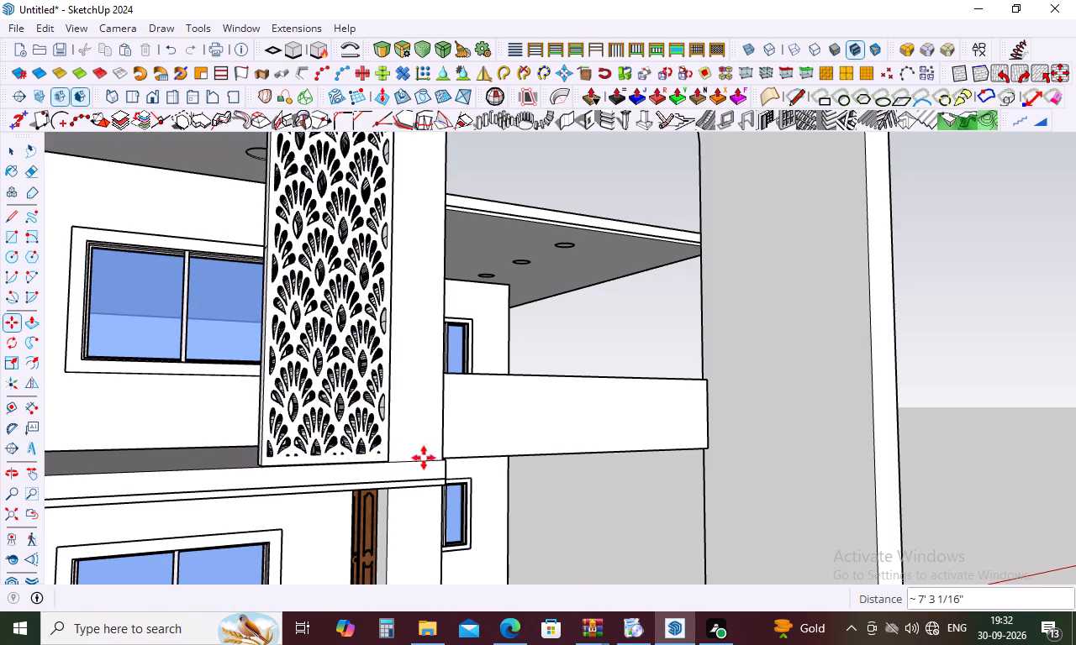
{"action": "key", "text": "space"}
Shorten the jali freehand to fit beneath the roof slab, to a green-blue factor of about 1.40, 0.91.
{"action": "scroll", "coordinate": [419, 486], "scroll_direction": "down", "scroll_amount": 8}
{"action": "left_click", "coordinate": [376, 354]}
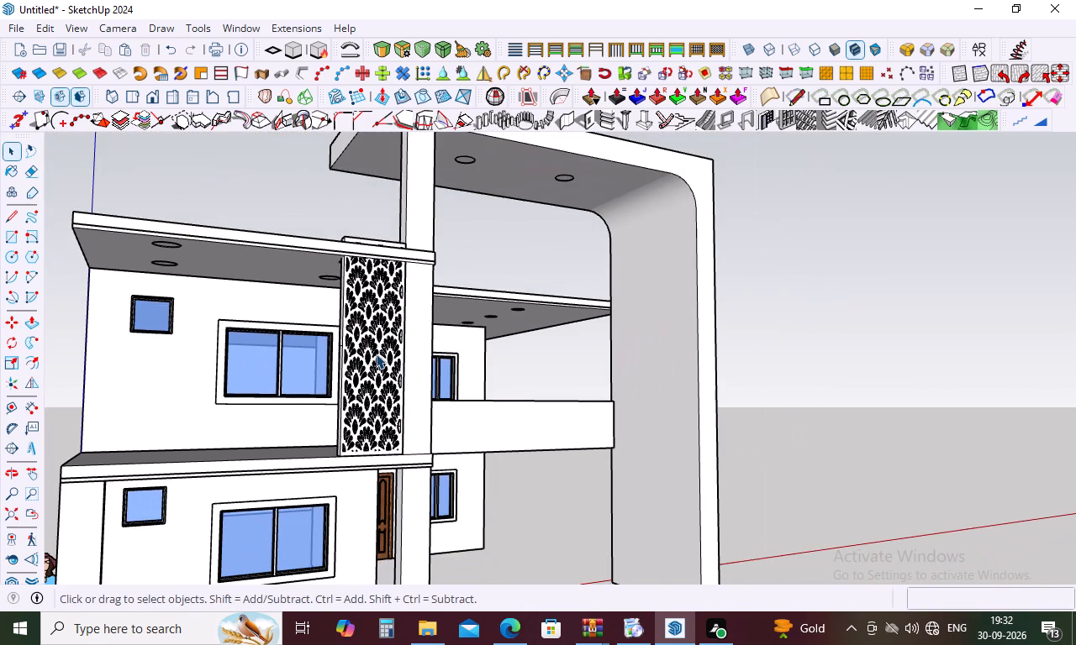
{"action": "key", "text": "s"}
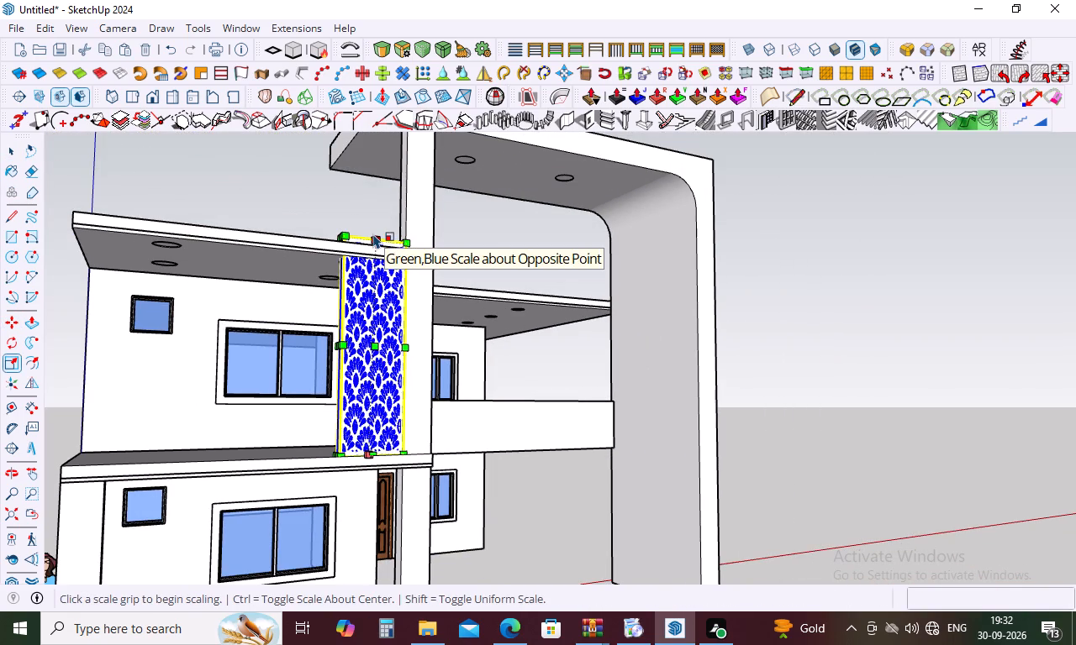
{"action": "left_click", "coordinate": [373, 233]}
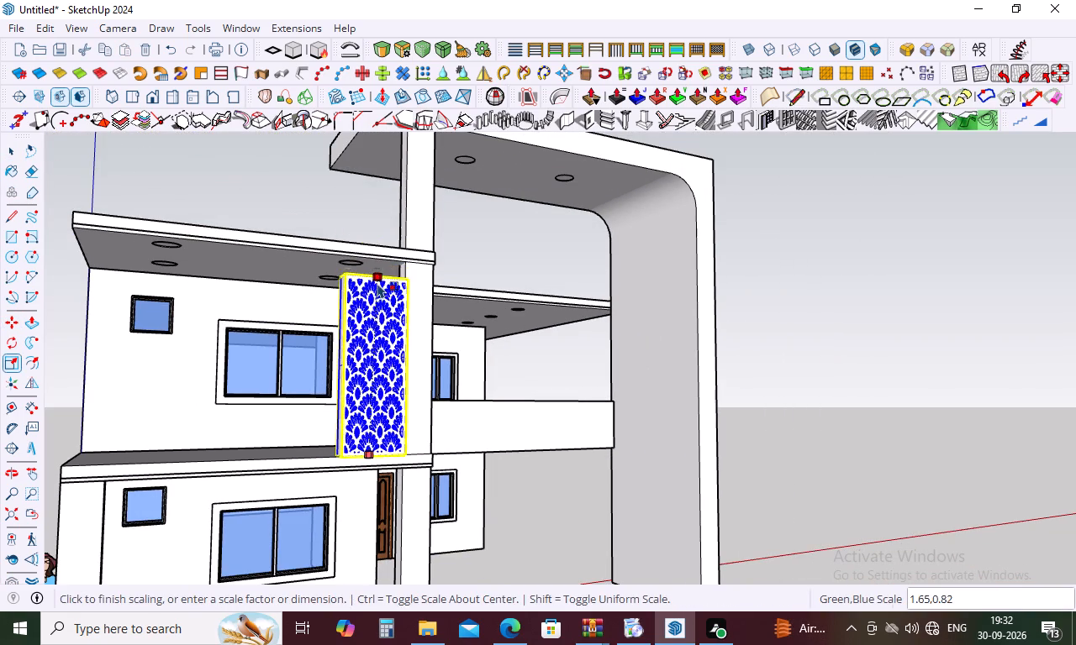
{"action": "scroll", "coordinate": [380, 252], "scroll_direction": "up", "scroll_amount": 3}
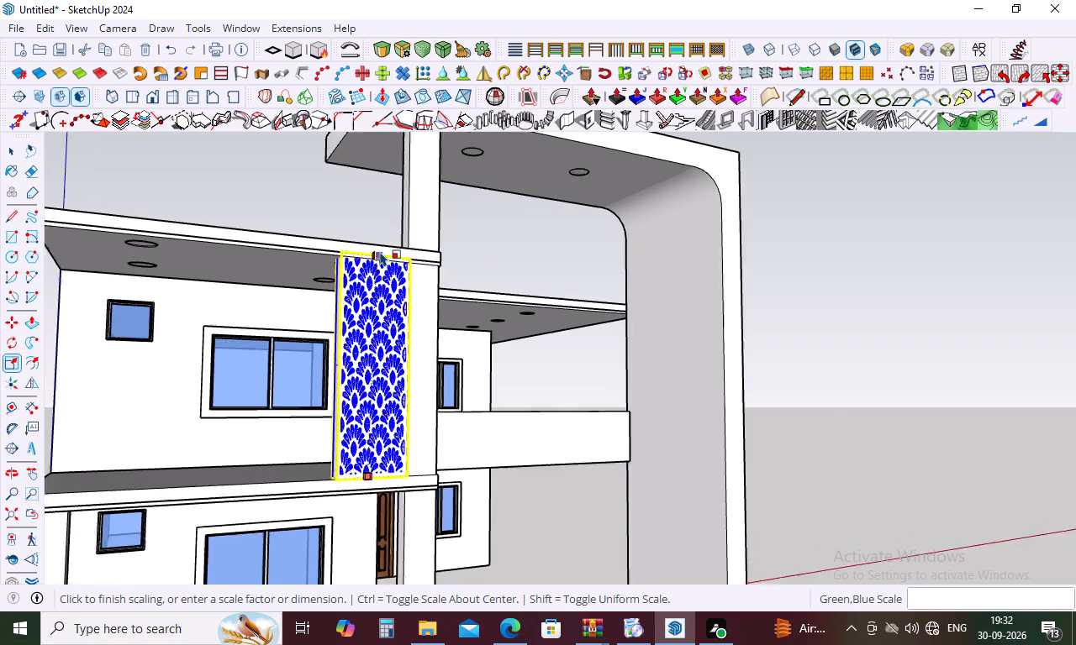
{"action": "scroll", "coordinate": [380, 251], "scroll_direction": "up", "scroll_amount": 9}
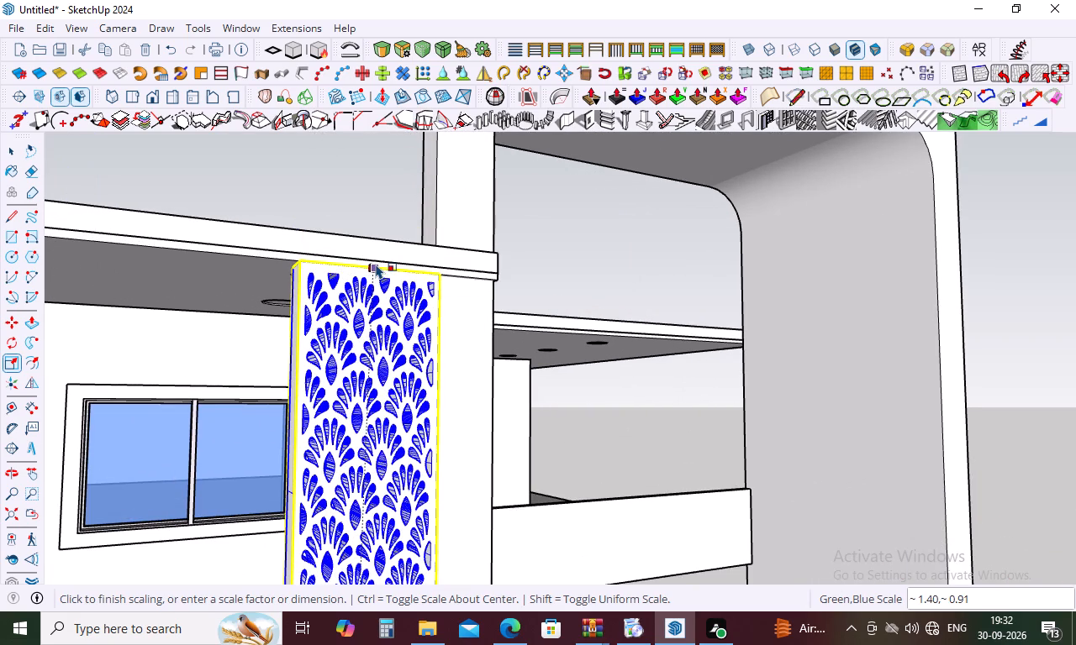
{"action": "left_click", "coordinate": [376, 264]}
{"action": "scroll", "coordinate": [371, 262], "scroll_direction": "down", "scroll_amount": 4}
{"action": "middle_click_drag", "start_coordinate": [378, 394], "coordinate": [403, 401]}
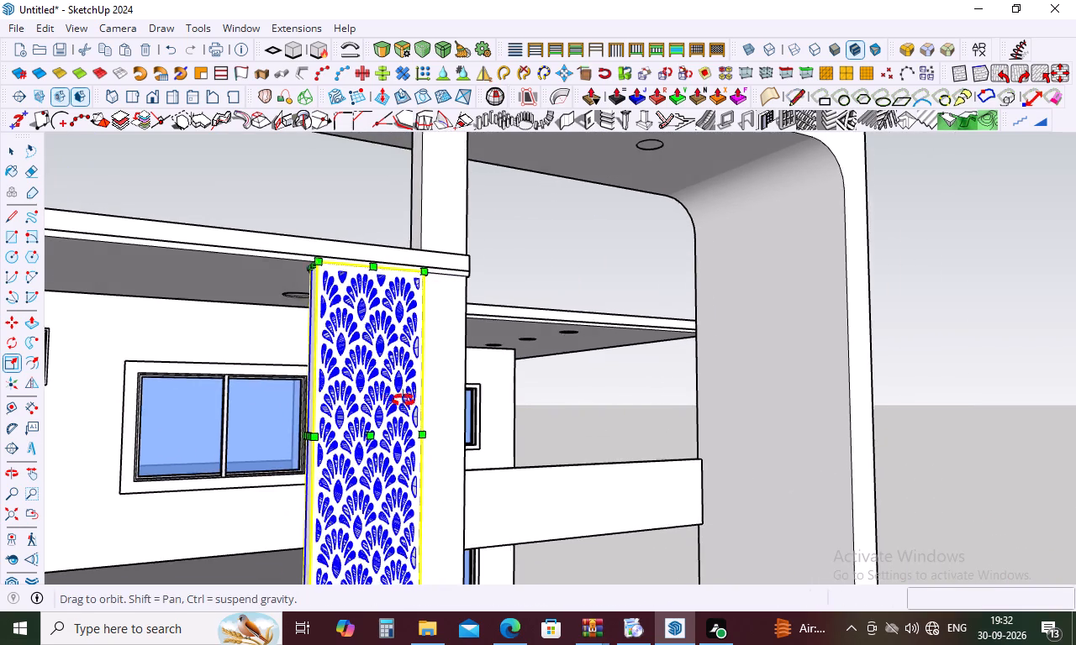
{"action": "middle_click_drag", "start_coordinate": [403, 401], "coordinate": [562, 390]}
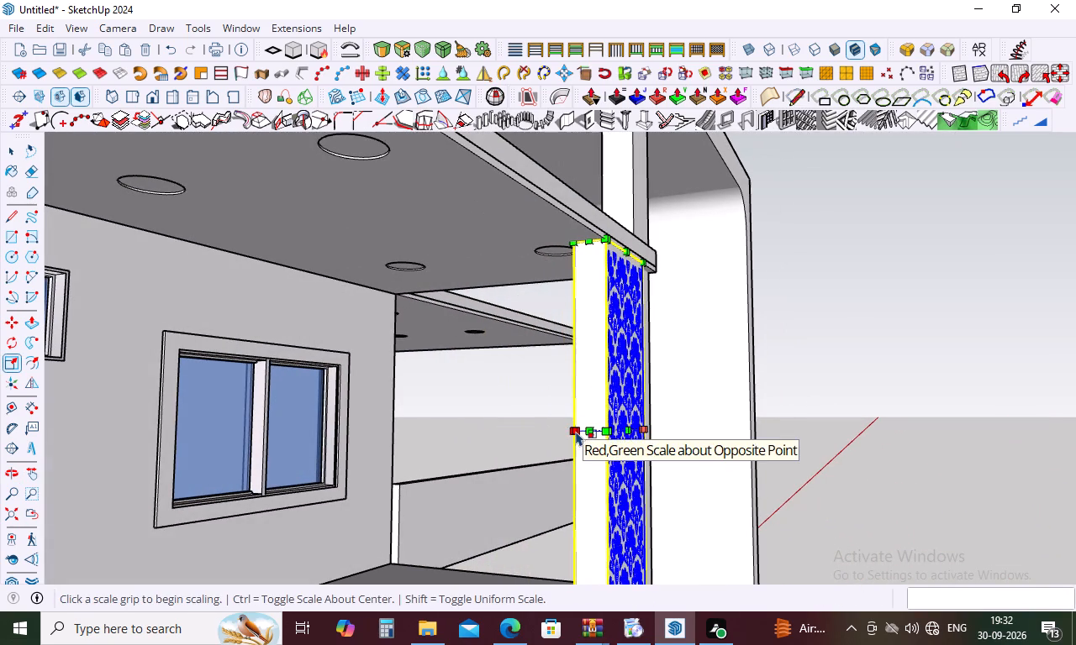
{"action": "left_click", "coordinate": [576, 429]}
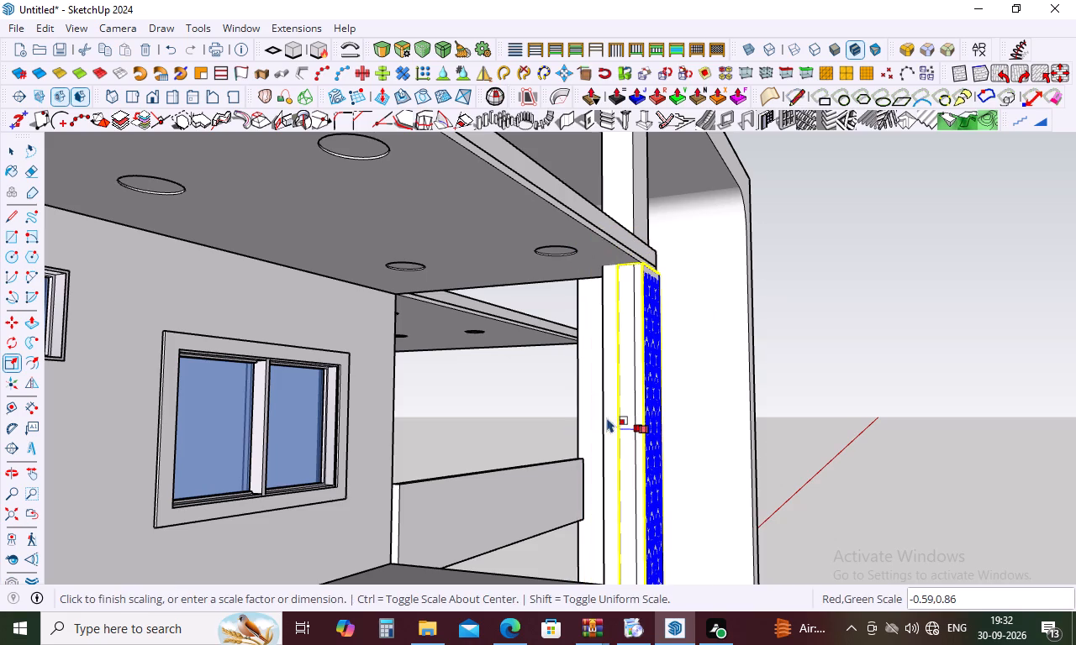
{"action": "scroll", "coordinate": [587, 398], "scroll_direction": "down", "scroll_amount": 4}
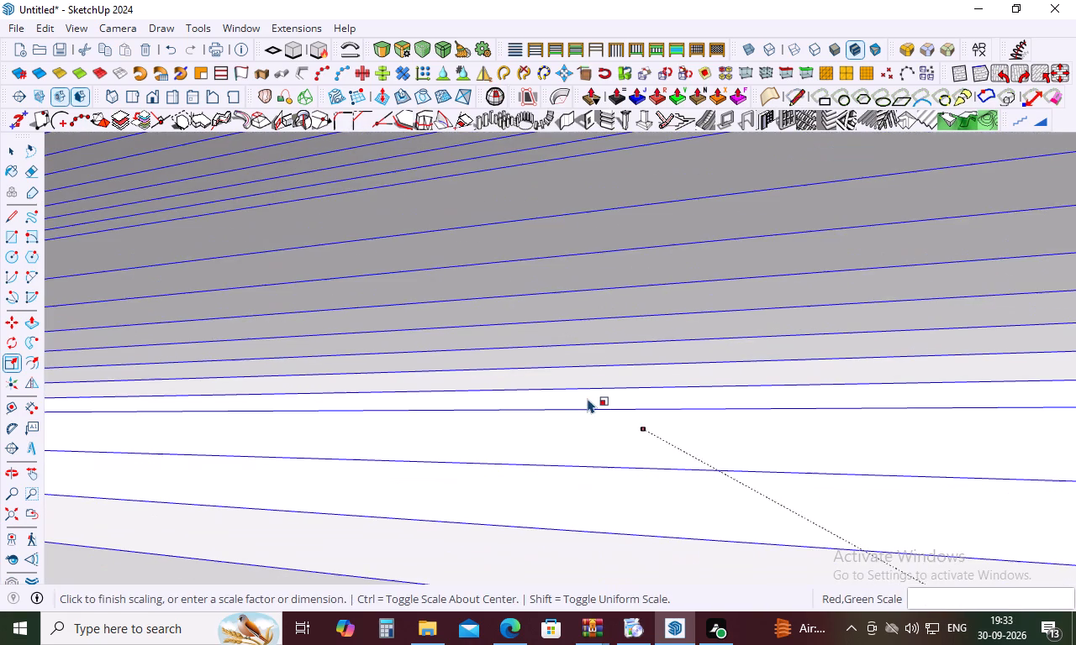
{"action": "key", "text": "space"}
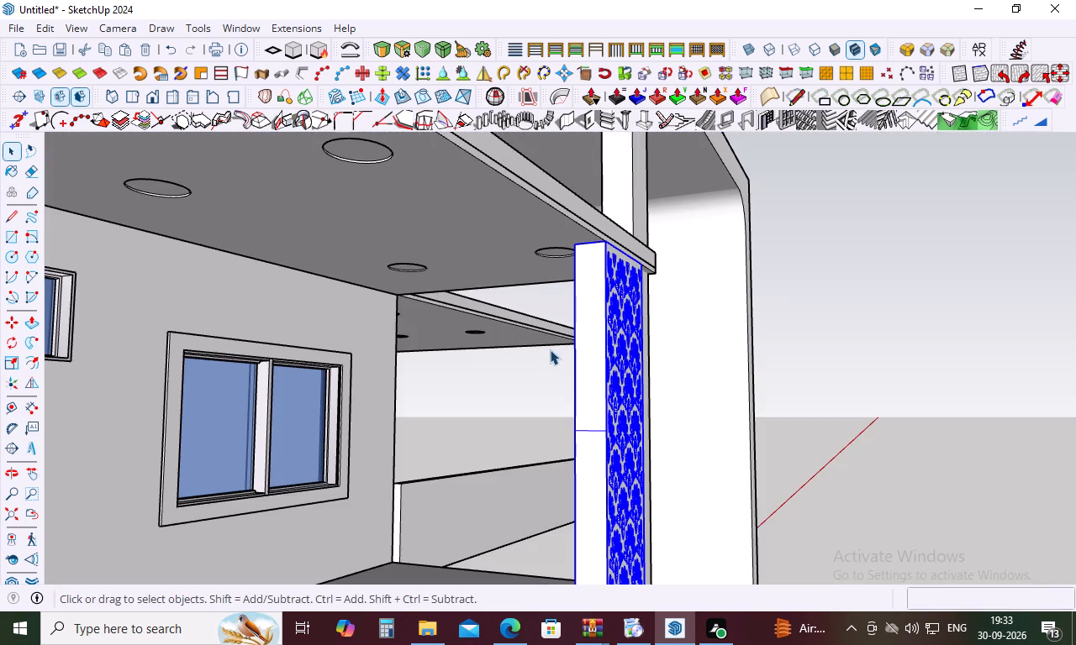
Widen the jali and thin its depth with a freehand red-green scaling of about 1.38, 0.19, and deselect it.
{"action": "key", "text": "s"}
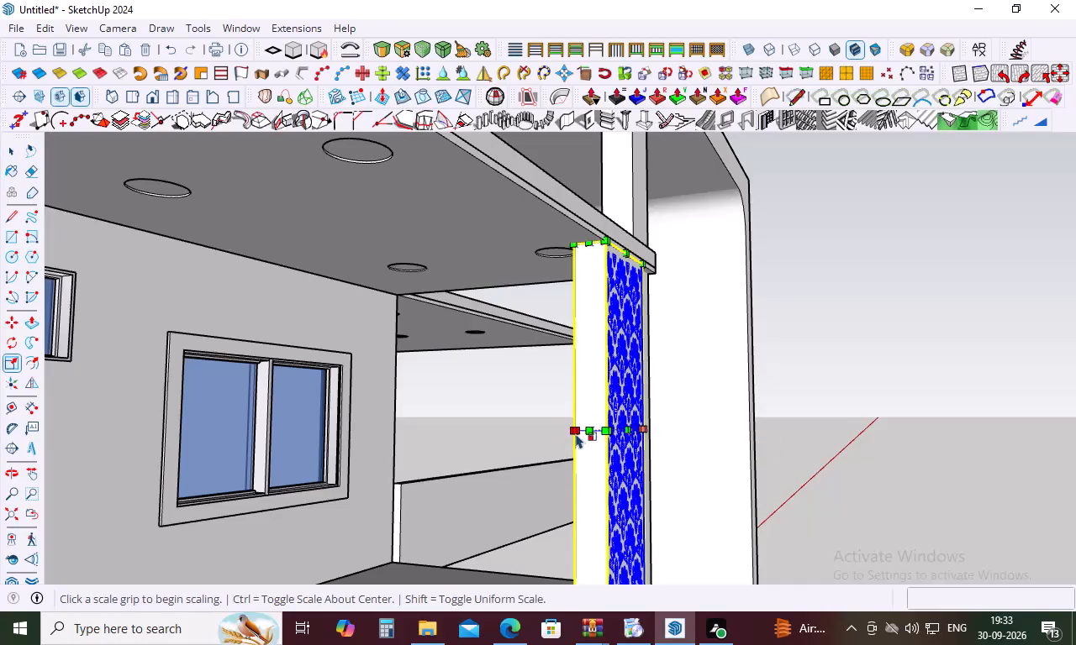
{"action": "left_click", "coordinate": [575, 432]}
{"action": "left_click", "coordinate": [583, 432]}
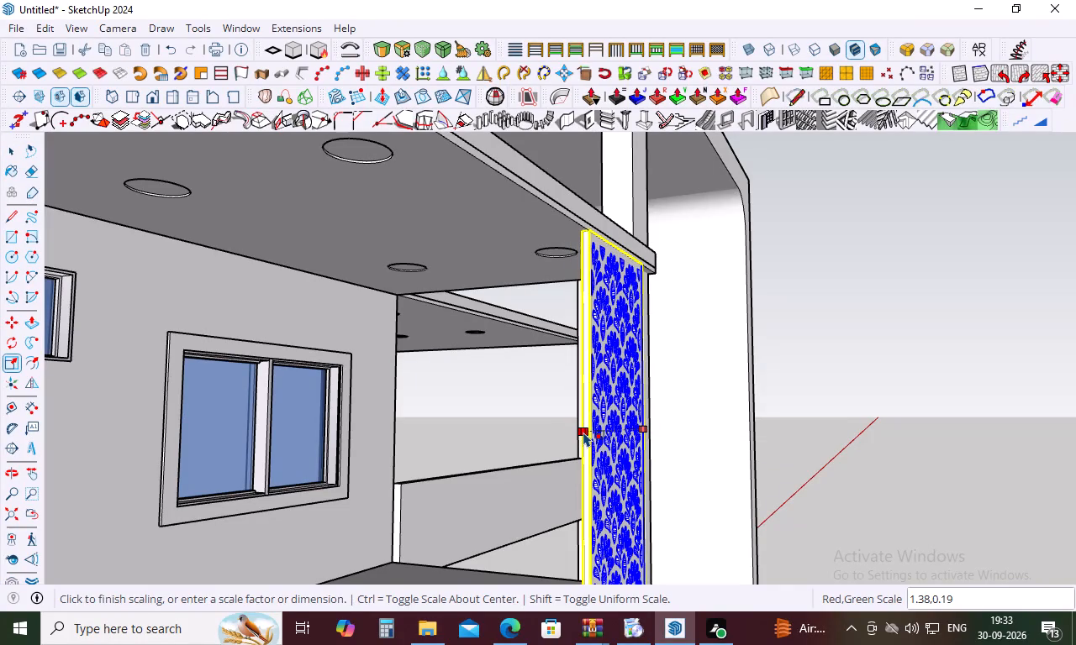
{"action": "key", "text": "space"}
{"action": "left_click", "coordinate": [844, 410]}
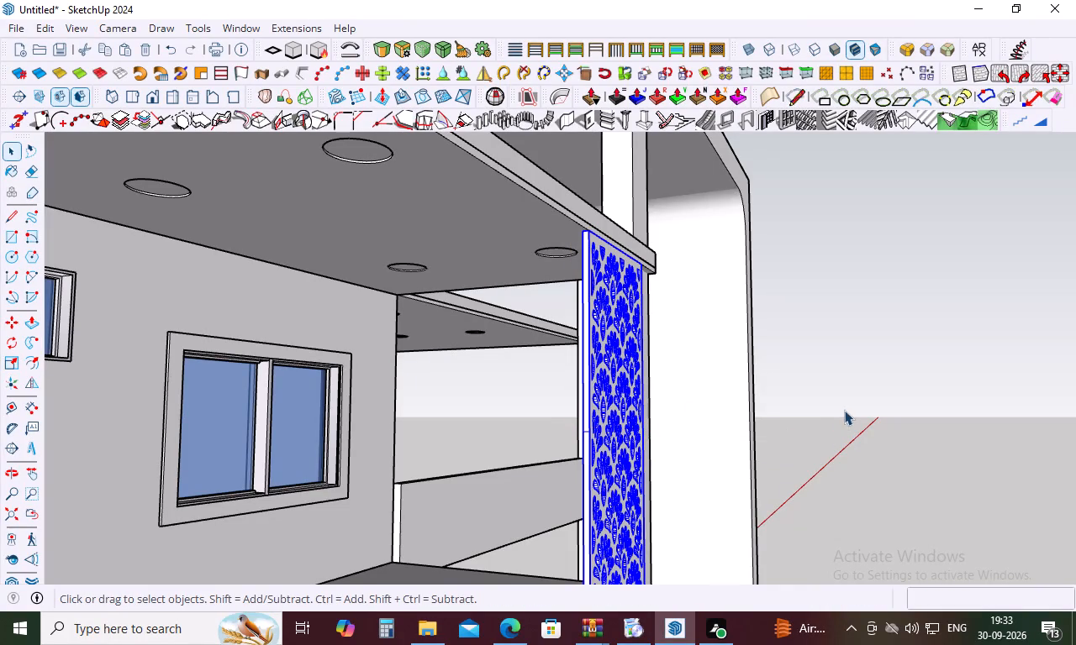
Thin the jali's depth further with a freehand red-green scaling of about 1.00, 0.25, keeping its width, and deselect it.
{"action": "middle_click_drag", "start_coordinate": [695, 384], "coordinate": [536, 396]}
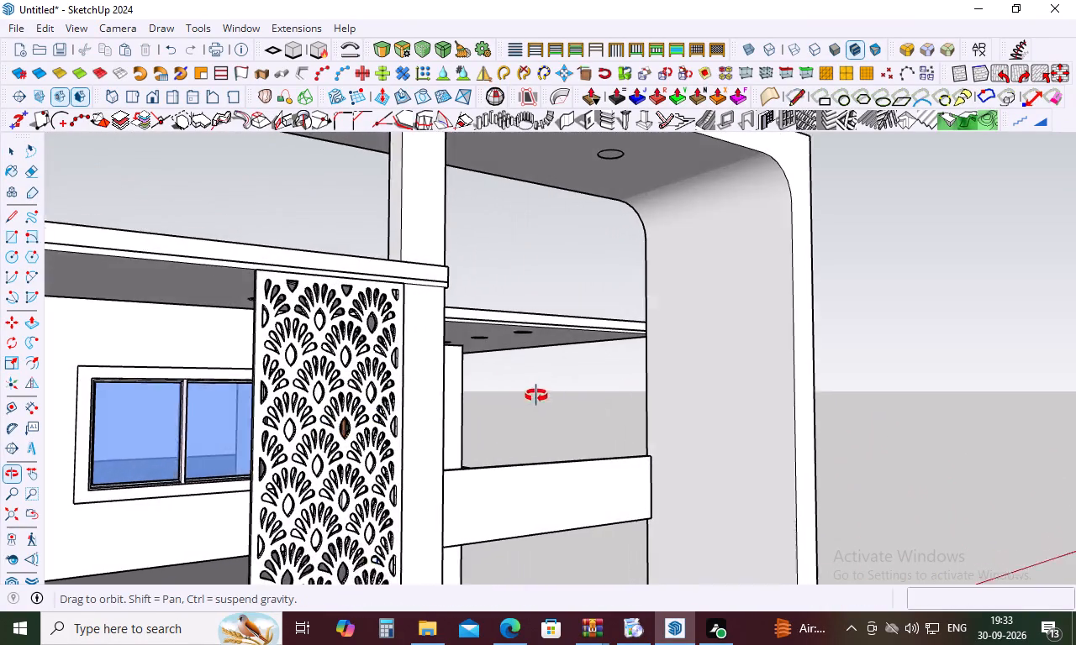
{"action": "middle_click_drag", "start_coordinate": [536, 396], "coordinate": [449, 379]}
{"action": "scroll", "coordinate": [438, 346], "scroll_direction": "down", "scroll_amount": 4}
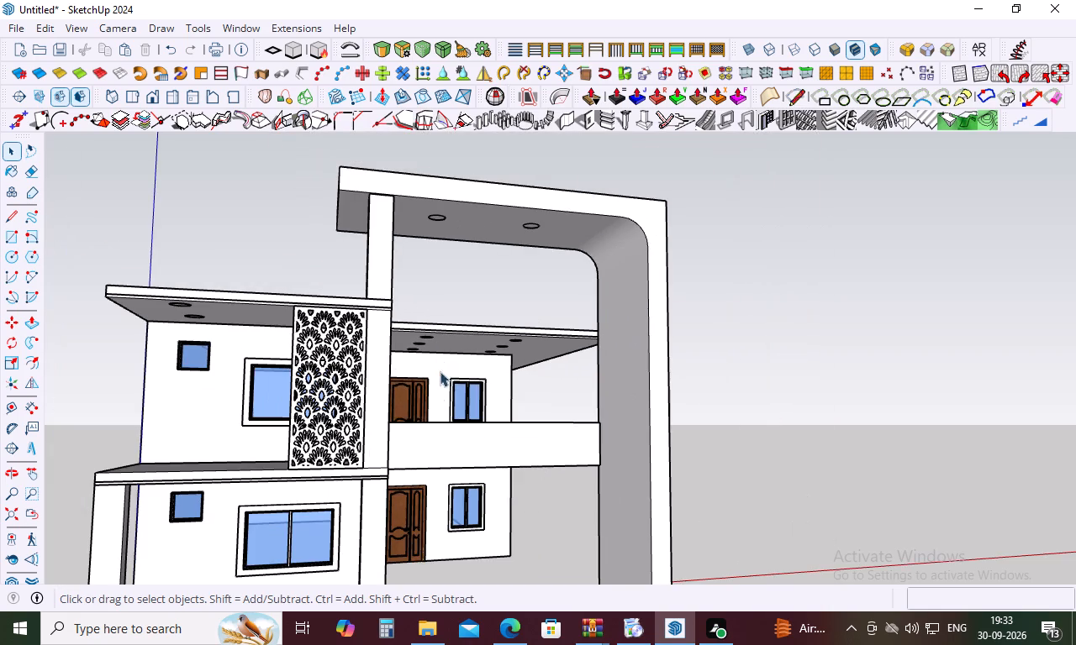
{"action": "middle_click_drag", "start_coordinate": [401, 422], "coordinate": [388, 476]}
{"action": "middle_click_drag", "start_coordinate": [353, 504], "coordinate": [361, 436]}
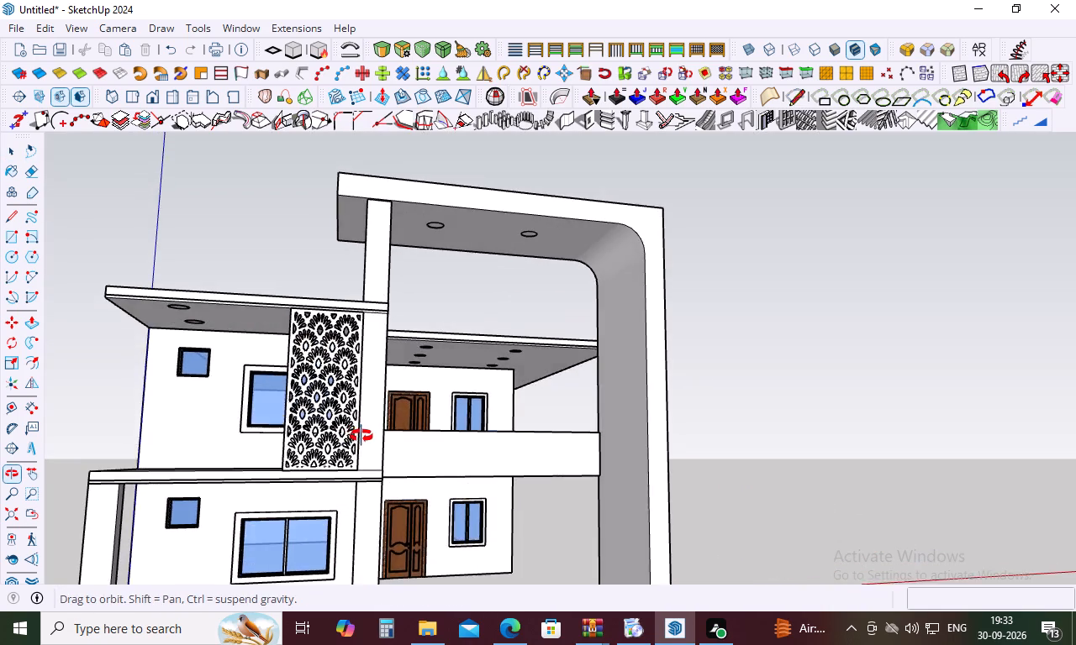
{"action": "middle_click_drag", "start_coordinate": [361, 436], "coordinate": [767, 481]}
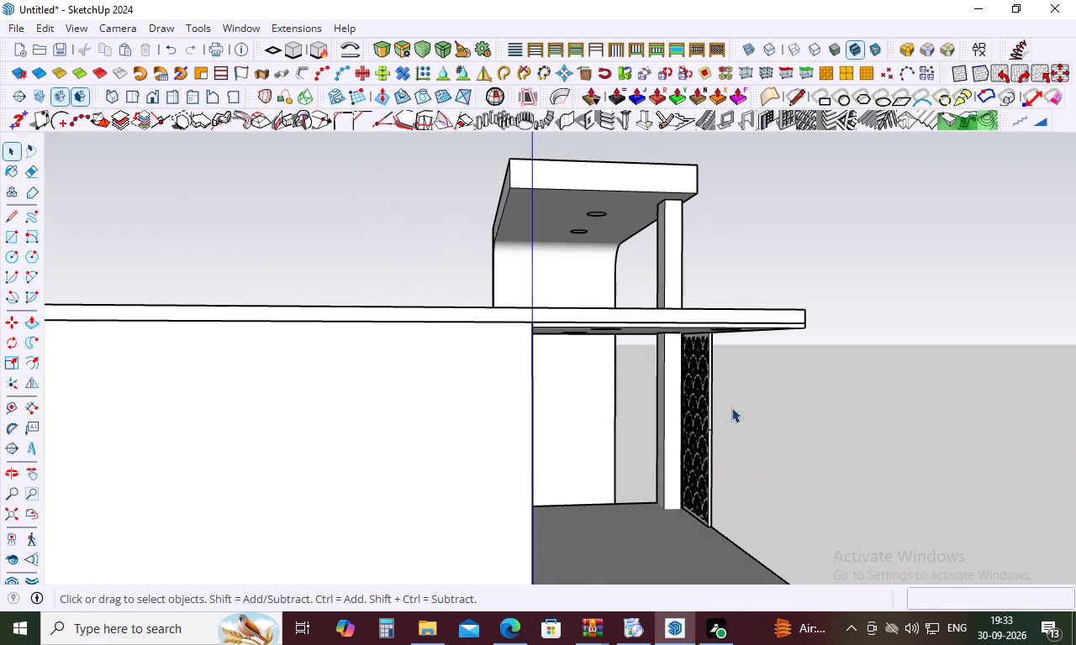
{"action": "scroll", "coordinate": [728, 403], "scroll_direction": "up", "scroll_amount": 9}
{"action": "scroll", "coordinate": [741, 506], "scroll_direction": "up", "scroll_amount": 5}
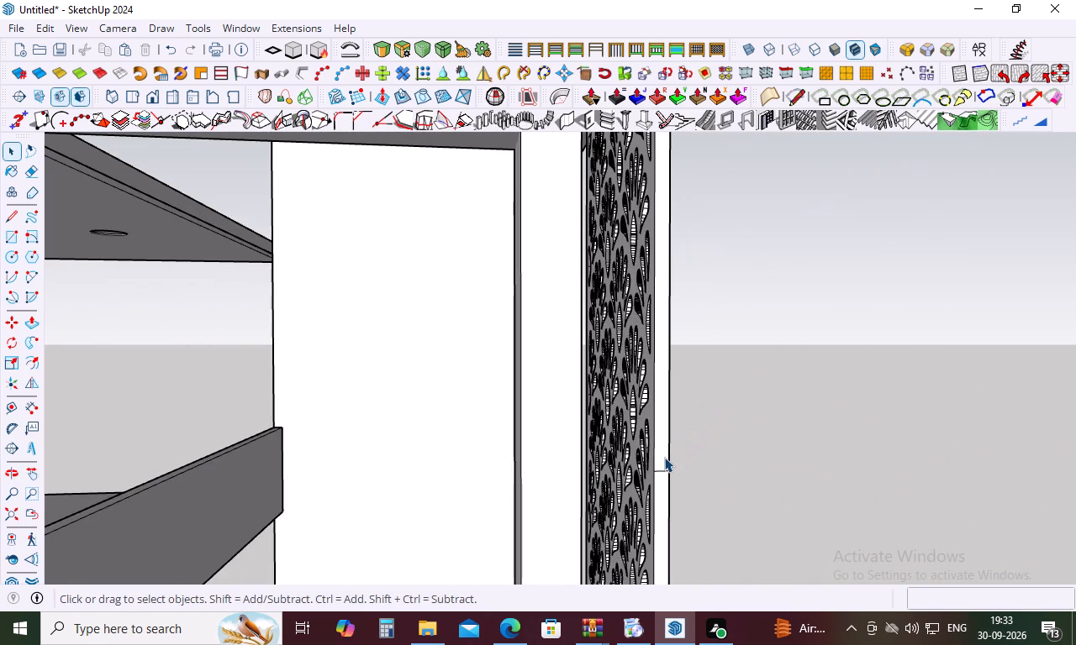
{"action": "key", "text": "s"}
{"action": "left_click", "coordinate": [658, 453]}
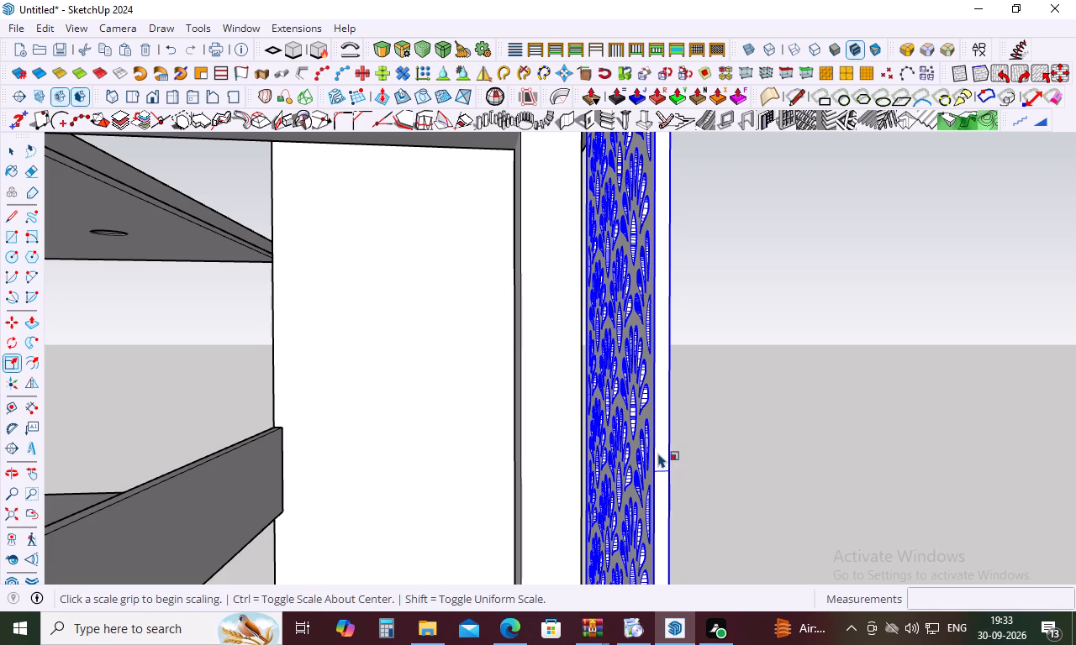
{"action": "scroll", "coordinate": [676, 466], "scroll_direction": "up", "scroll_amount": 4}
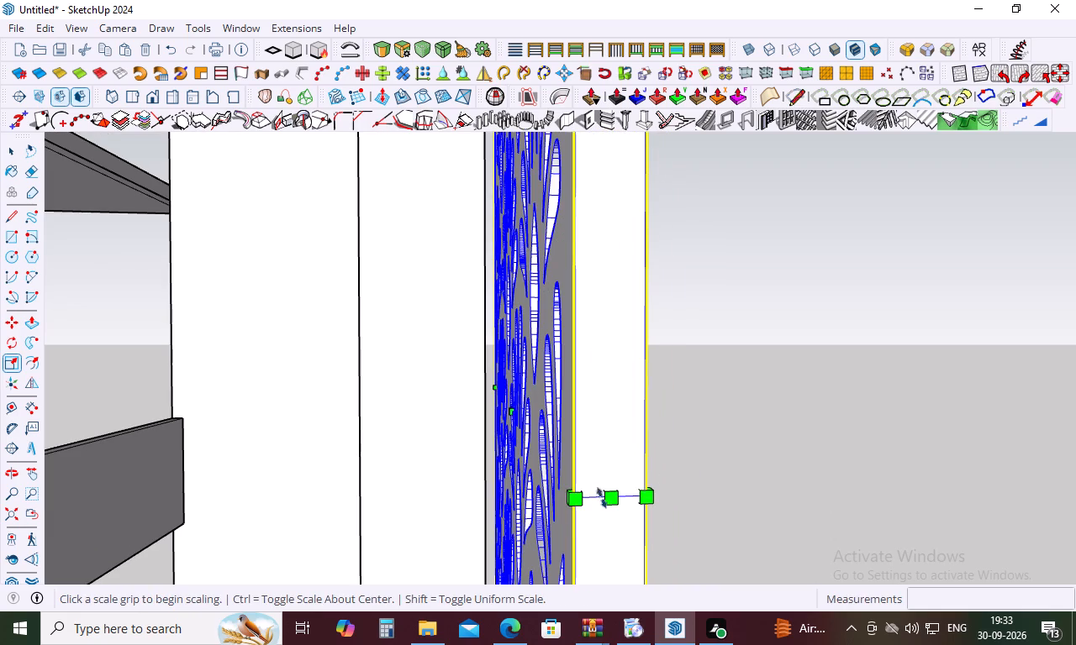
{"action": "left_click", "coordinate": [575, 500]}
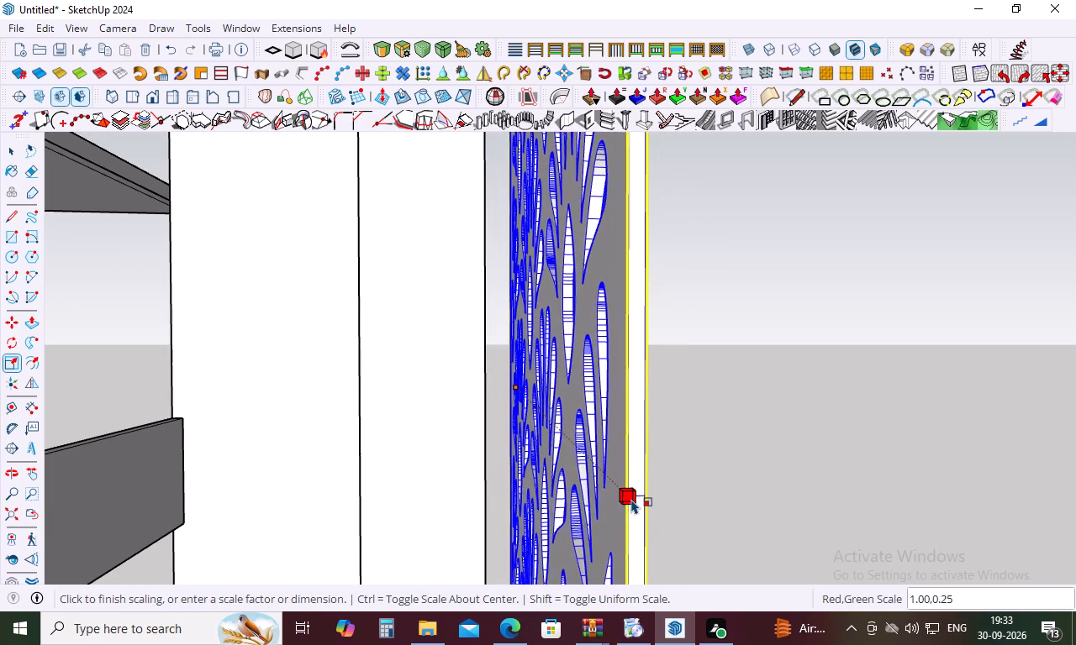
{"action": "left_click", "coordinate": [631, 499]}
{"action": "key", "text": "space"}
{"action": "left_click", "coordinate": [723, 432]}
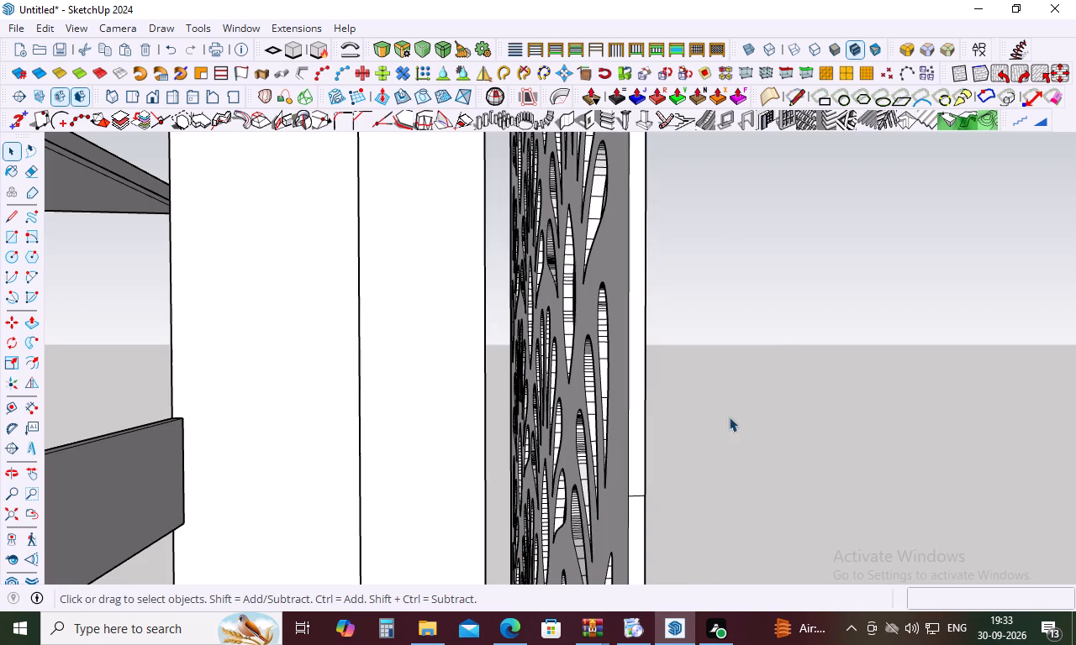
Inspect the jali panel with Solid Inspector² and close the inspection window.
{"action": "scroll", "coordinate": [772, 332], "scroll_direction": "down", "scroll_amount": 3}
{"action": "middle_click_drag", "start_coordinate": [775, 328], "coordinate": [452, 355]}
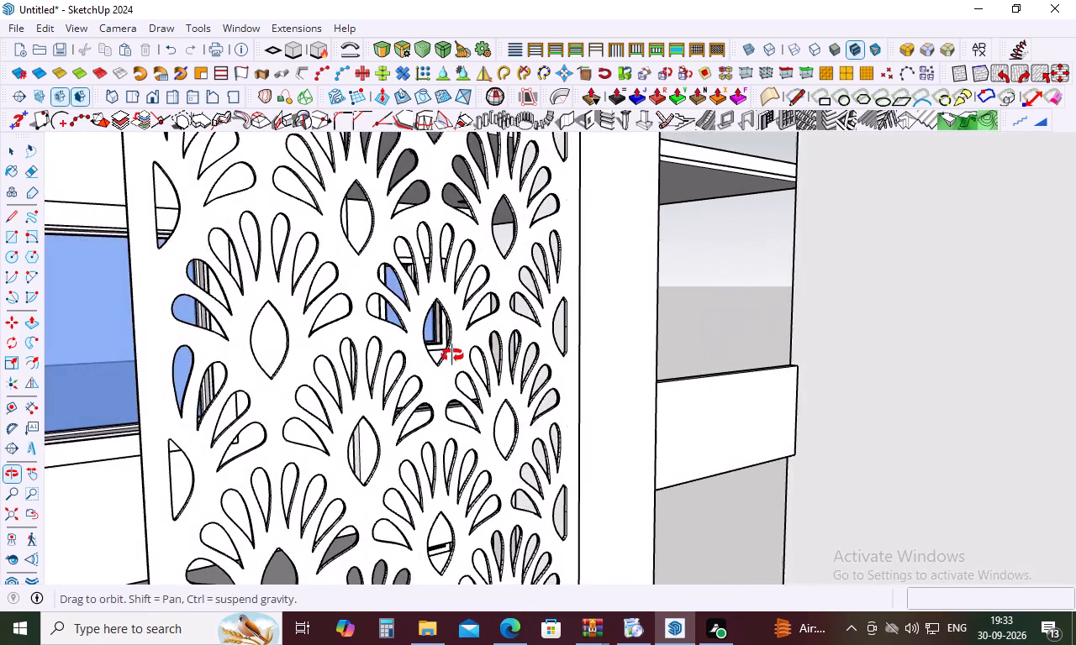
{"action": "middle_click_drag", "start_coordinate": [452, 355], "coordinate": [445, 355]}
{"action": "scroll", "coordinate": [442, 338], "scroll_direction": "down", "scroll_amount": 16}
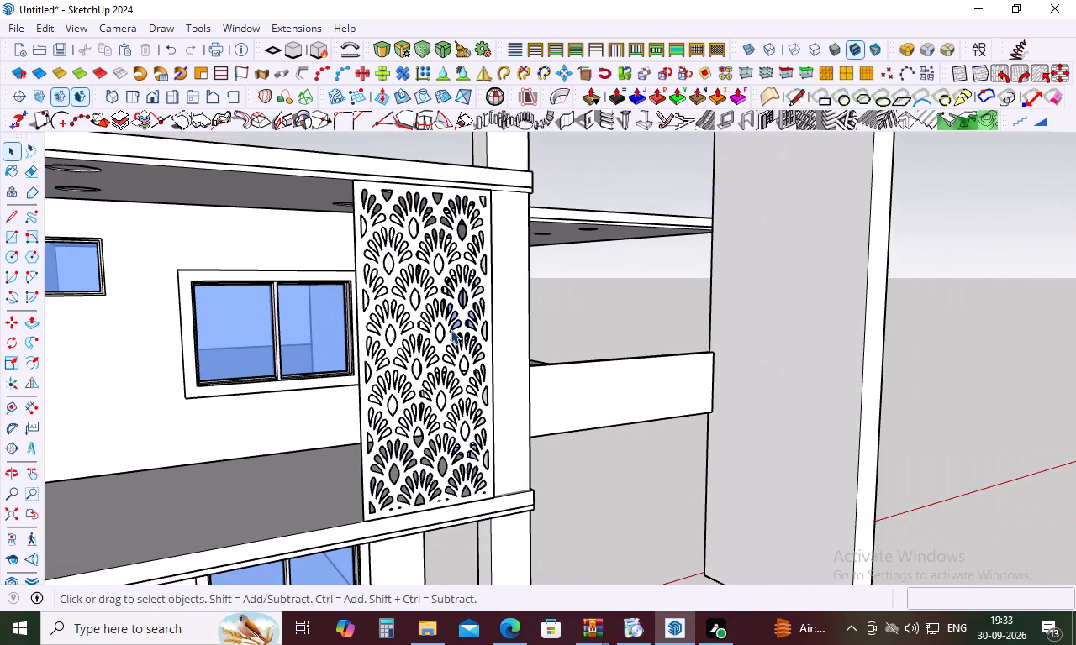
{"action": "double_click", "coordinate": [420, 394]}
{"action": "left_click", "coordinate": [1063, 393]}
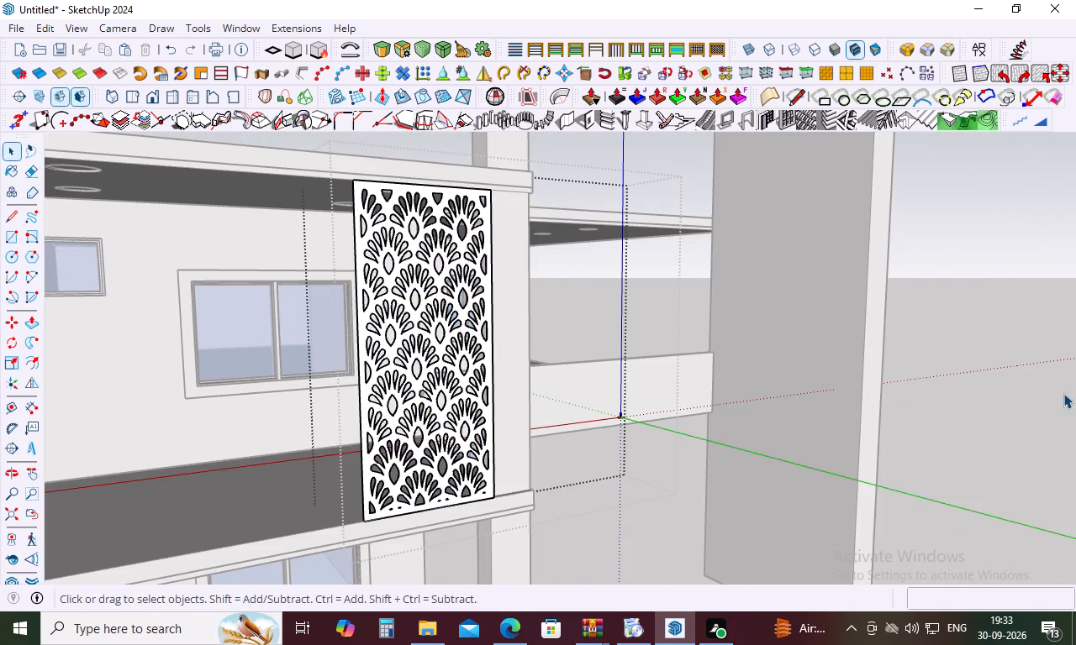
{"action": "left_click", "coordinate": [451, 387]}
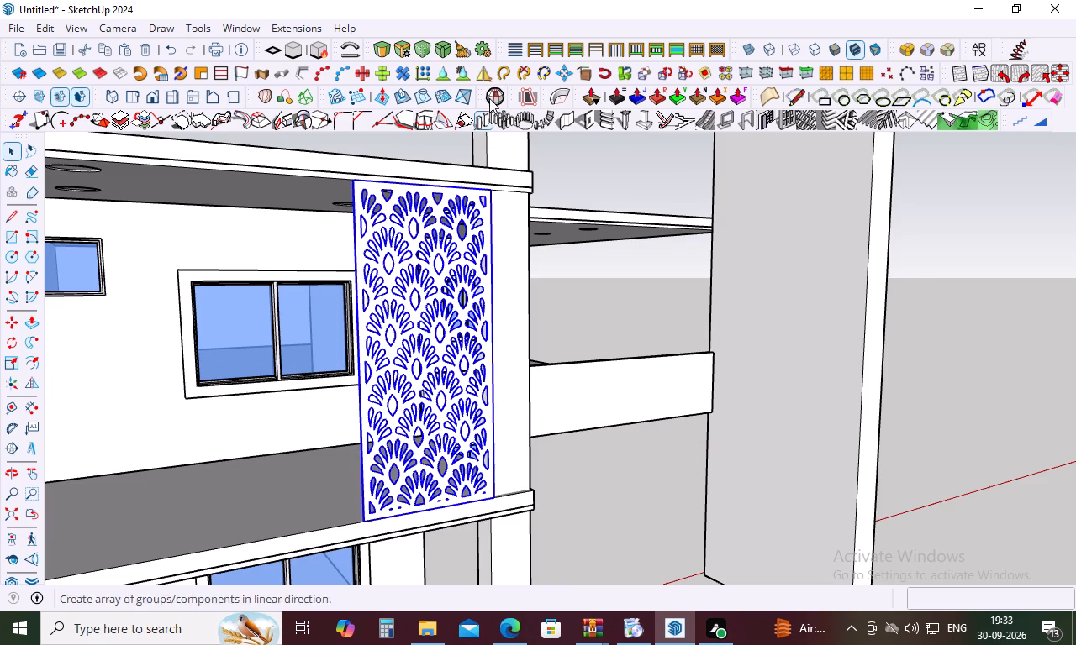
{"action": "left_click", "coordinate": [488, 92]}
{"action": "left_click", "coordinate": [454, 265]}
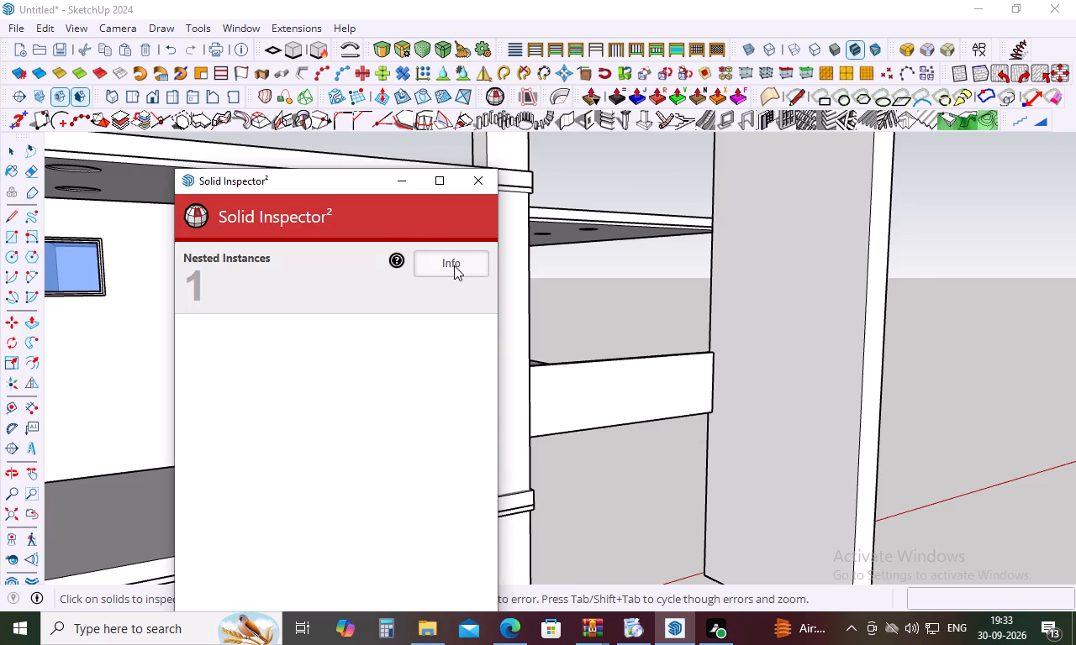
{"action": "left_click", "coordinate": [721, 243]}
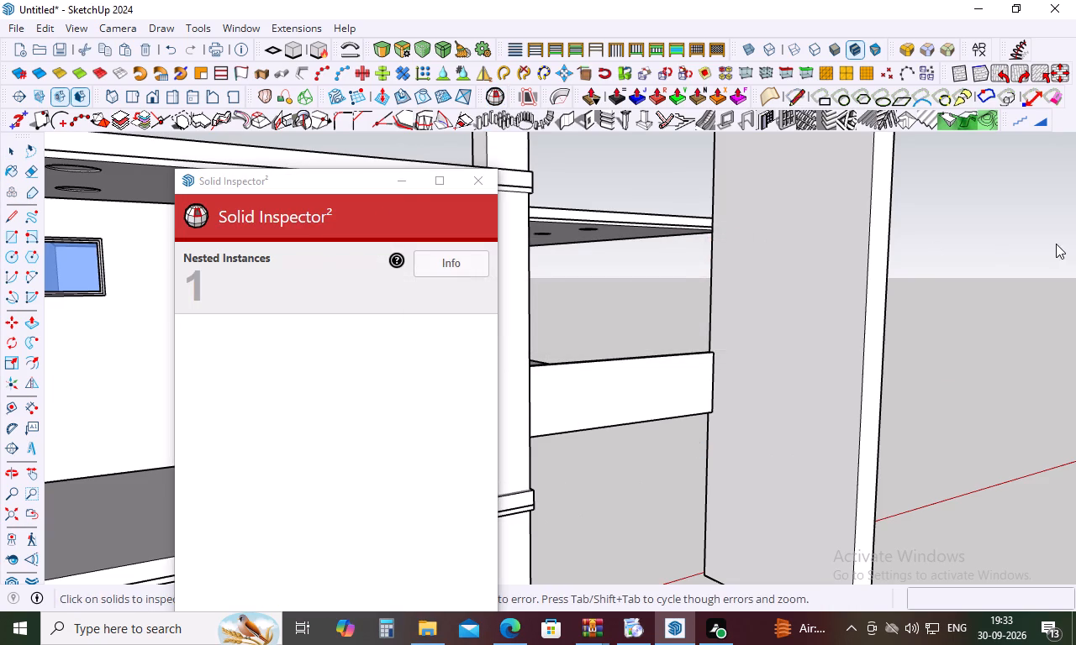
{"action": "left_click", "coordinate": [1056, 244]}
{"action": "left_click", "coordinate": [471, 183]}
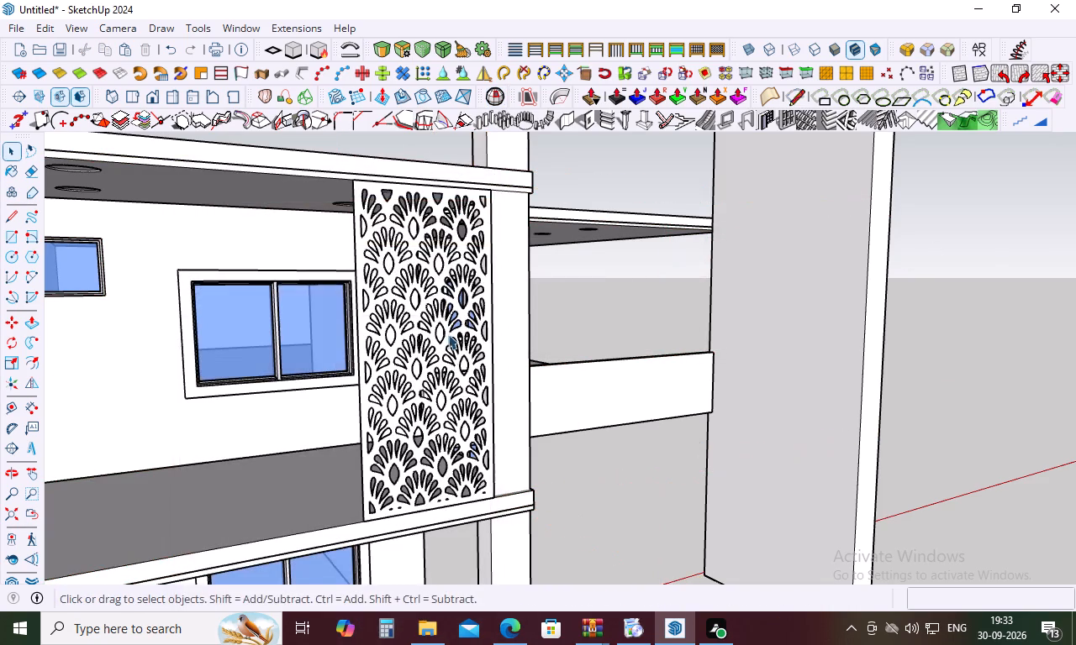
Move the jali by its bottom corner beside the tall pillar about 3" inward from the balcony slab's front edge.
{"action": "scroll", "coordinate": [411, 186], "scroll_direction": "down", "scroll_amount": 8}
{"action": "middle_click_drag", "start_coordinate": [431, 275], "coordinate": [384, 311]}
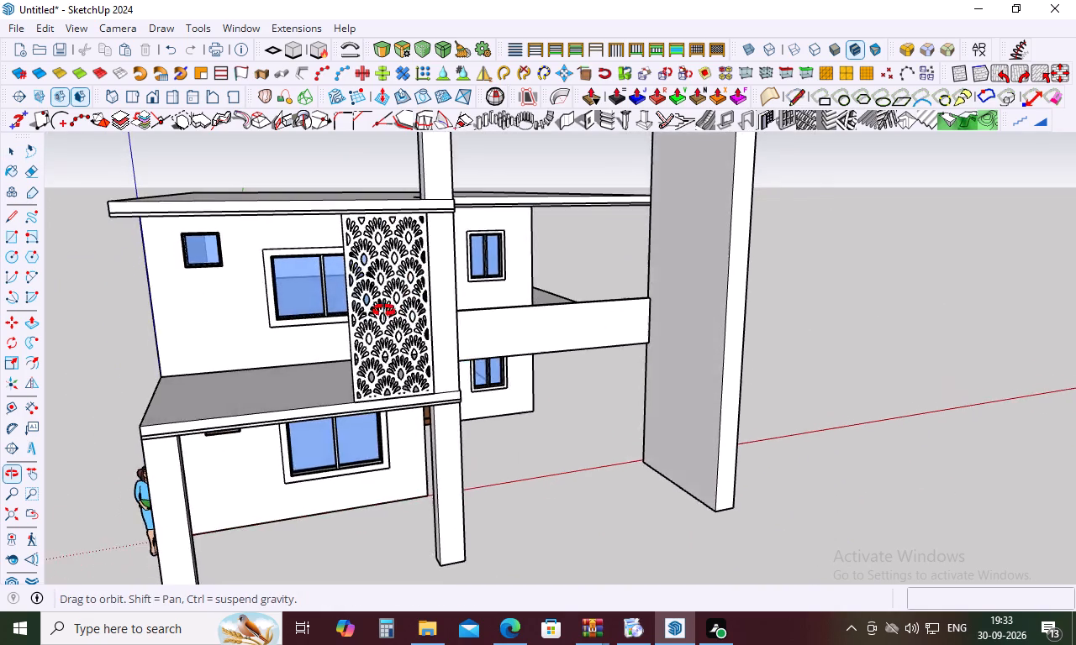
{"action": "middle_click_drag", "start_coordinate": [384, 311], "coordinate": [667, 302]}
{"action": "scroll", "coordinate": [636, 286], "scroll_direction": "up", "scroll_amount": 9}
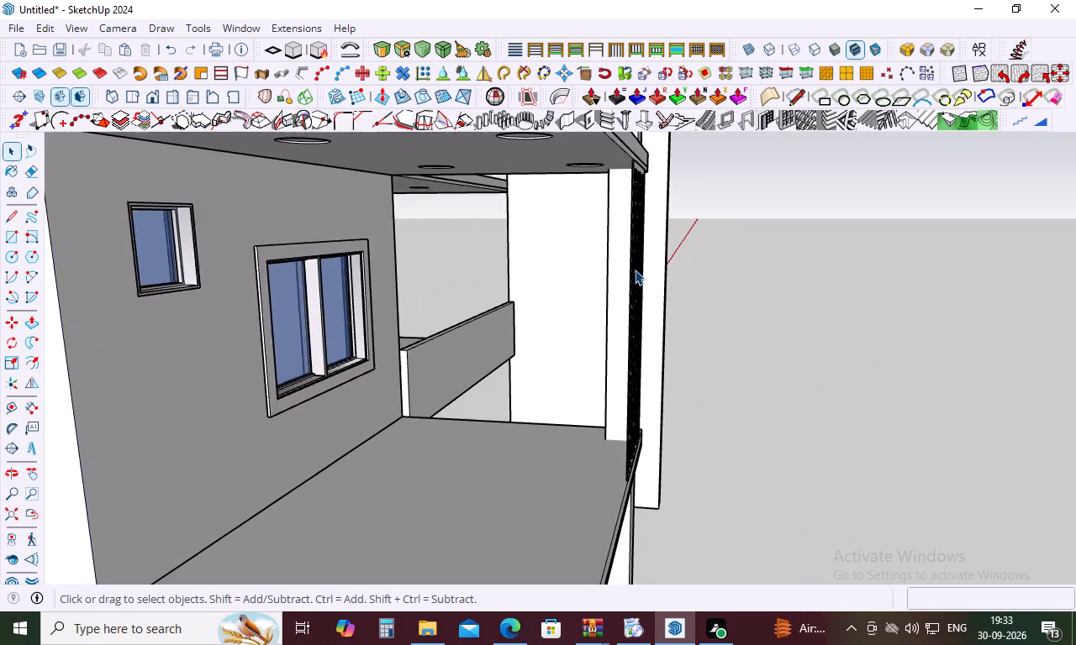
{"action": "middle_click_drag", "start_coordinate": [699, 265], "coordinate": [514, 280]}
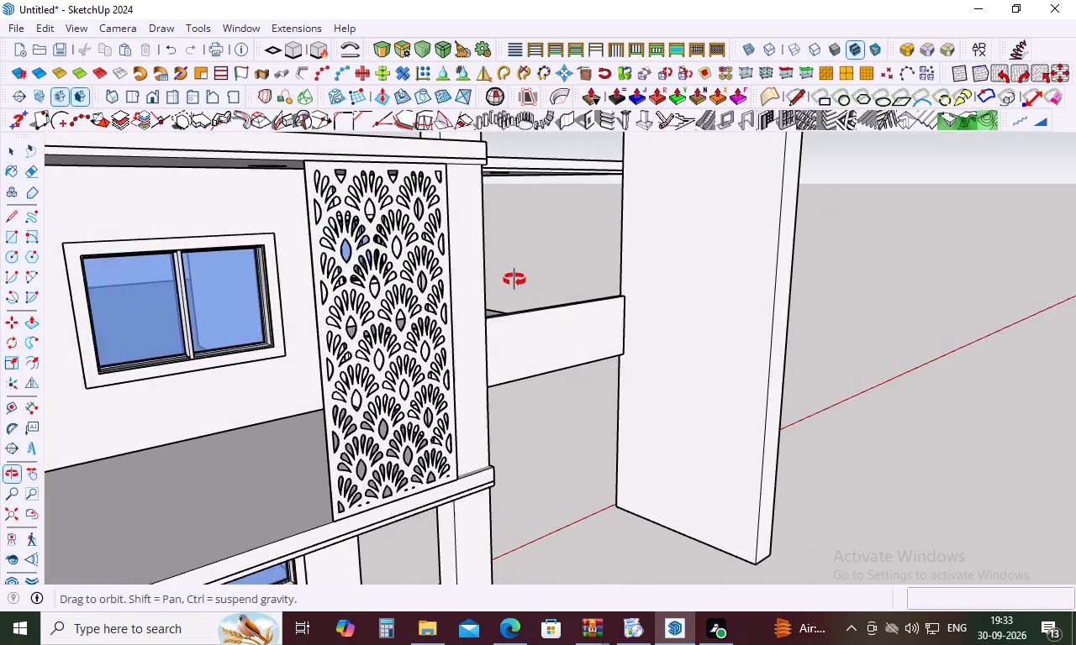
{"action": "middle_click_drag", "start_coordinate": [514, 280], "coordinate": [430, 272]}
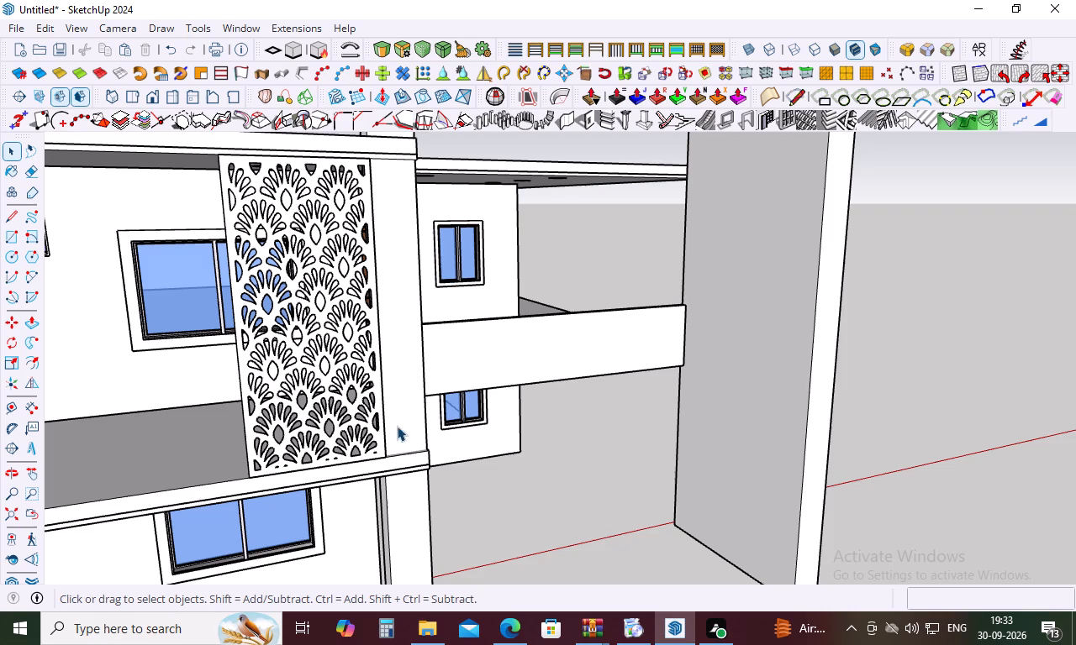
{"action": "scroll", "coordinate": [397, 426], "scroll_direction": "up", "scroll_amount": 5}
{"action": "middle_click_drag", "start_coordinate": [404, 479], "coordinate": [312, 506]}
{"action": "scroll", "coordinate": [297, 469], "scroll_direction": "up", "scroll_amount": 15}
{"action": "key", "text": "m"}
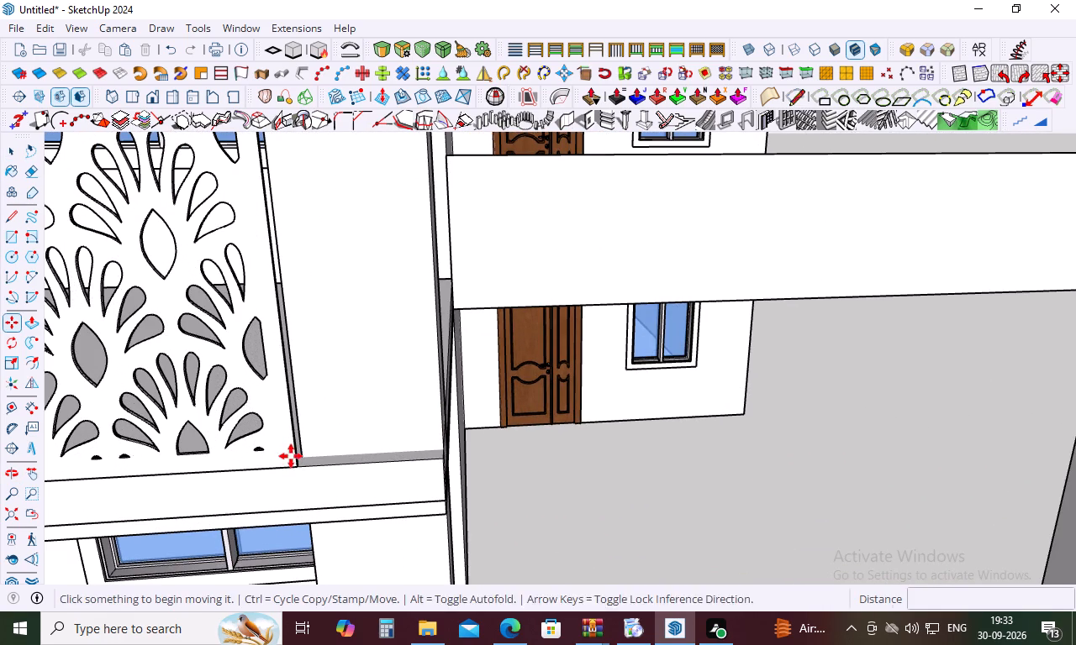
{"action": "left_click", "coordinate": [296, 464]}
{"action": "left_click", "coordinate": [298, 451]}
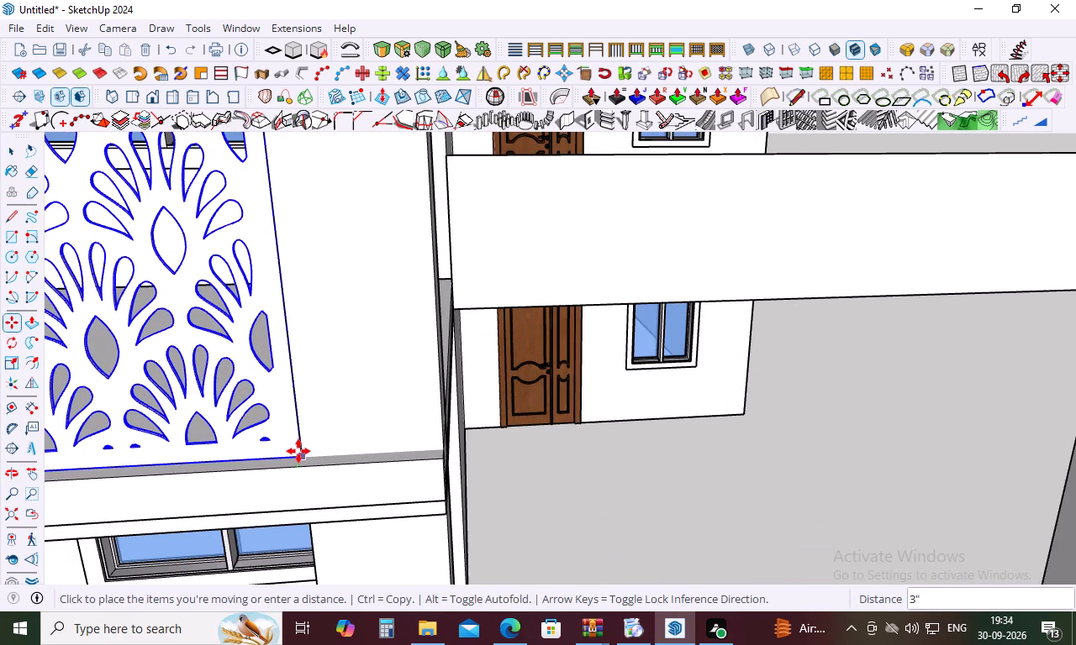
{"action": "scroll", "coordinate": [400, 399], "scroll_direction": "down", "scroll_amount": 8}
{"action": "scroll", "coordinate": [511, 391], "scroll_direction": "down", "scroll_amount": 7}
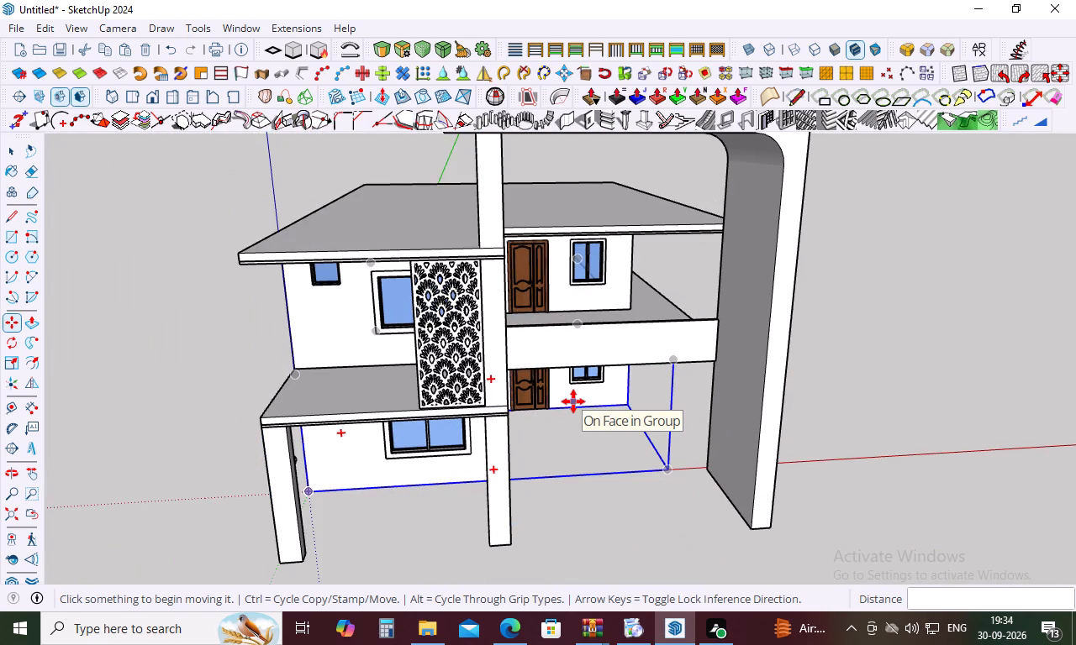
{"action": "key", "text": "Escape"}
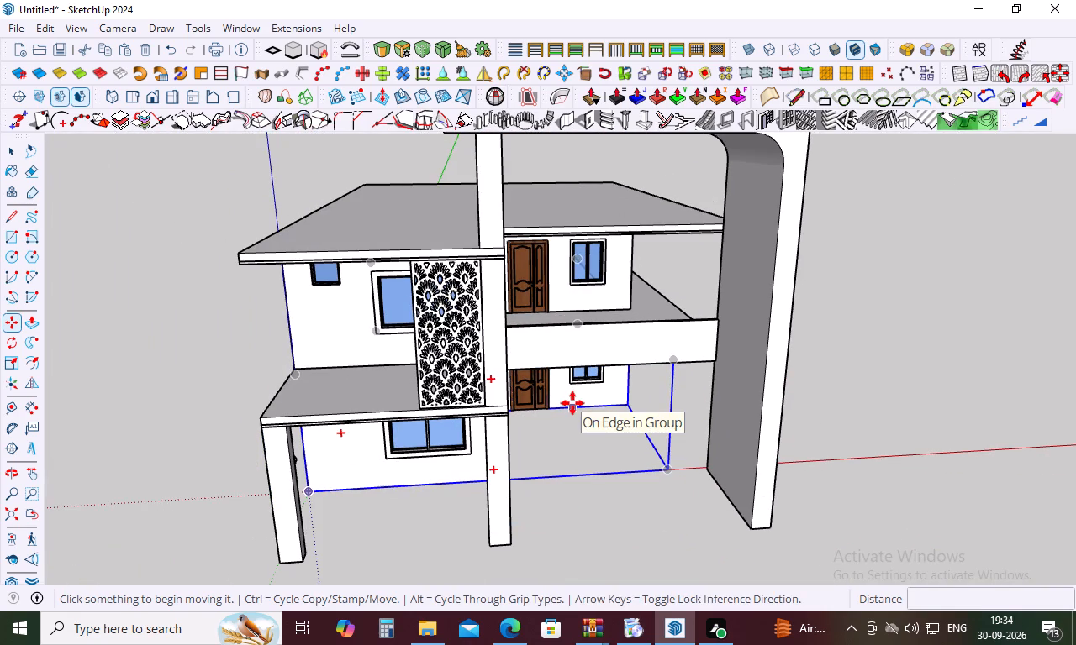
Draw a 15'9" by 2' upright rectangle along the balcony slab's front edge, starting at its lower corner beside the tall pillar.
{"action": "key", "text": "r"}
{"action": "scroll", "coordinate": [492, 410], "scroll_direction": "up", "scroll_amount": 9}
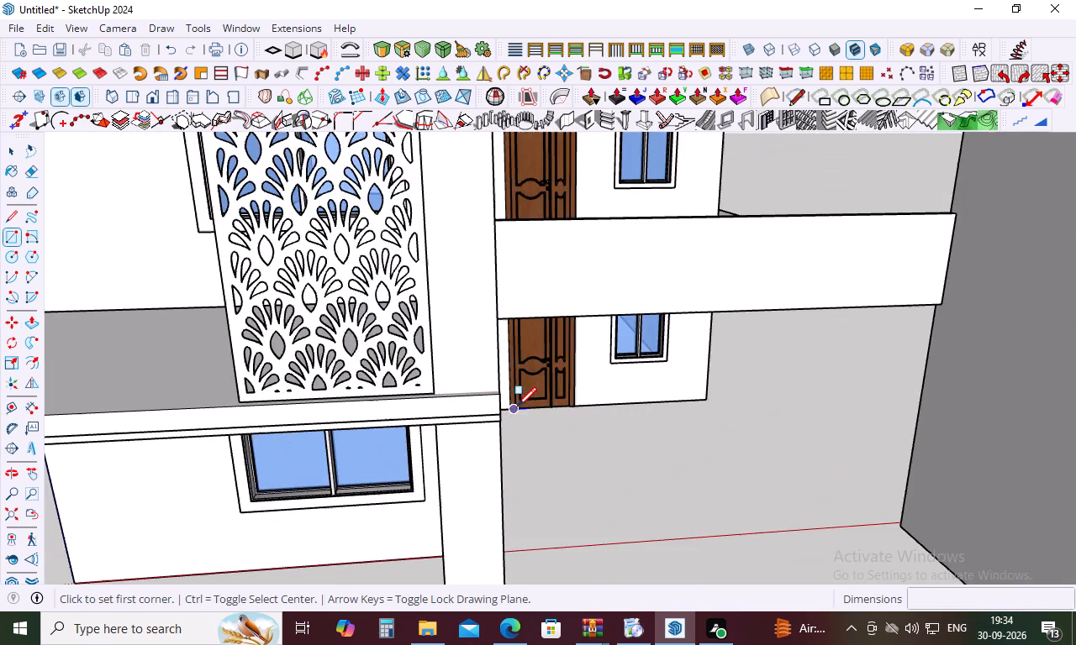
{"action": "scroll", "coordinate": [513, 412], "scroll_direction": "up", "scroll_amount": 4}
{"action": "left_click", "coordinate": [471, 442]}
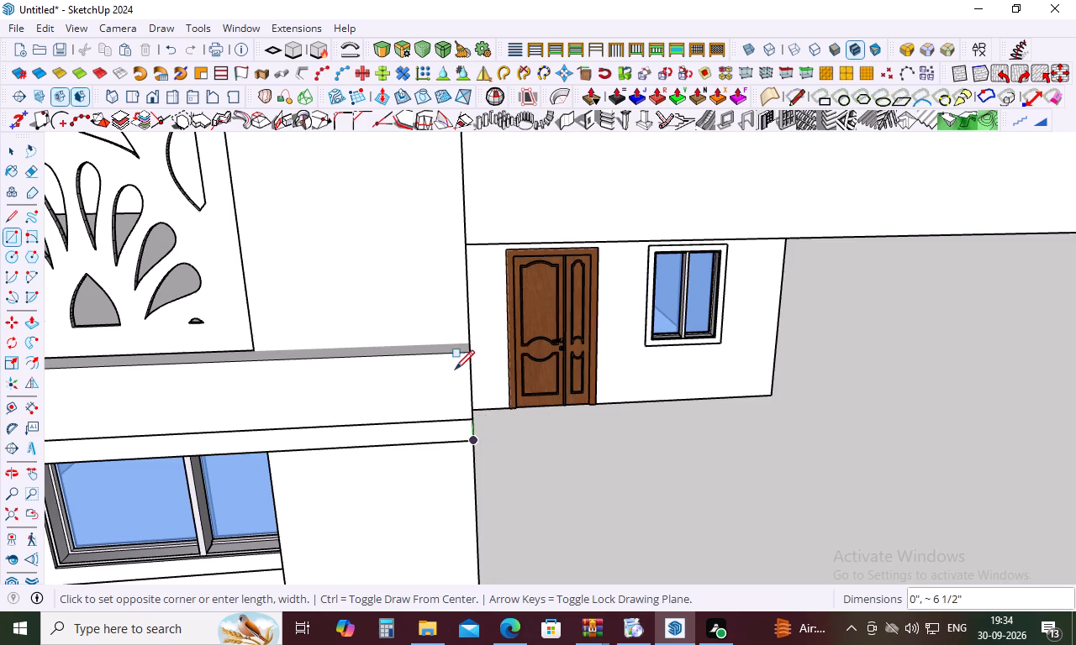
{"action": "scroll", "coordinate": [457, 368], "scroll_direction": "down", "scroll_amount": 15}
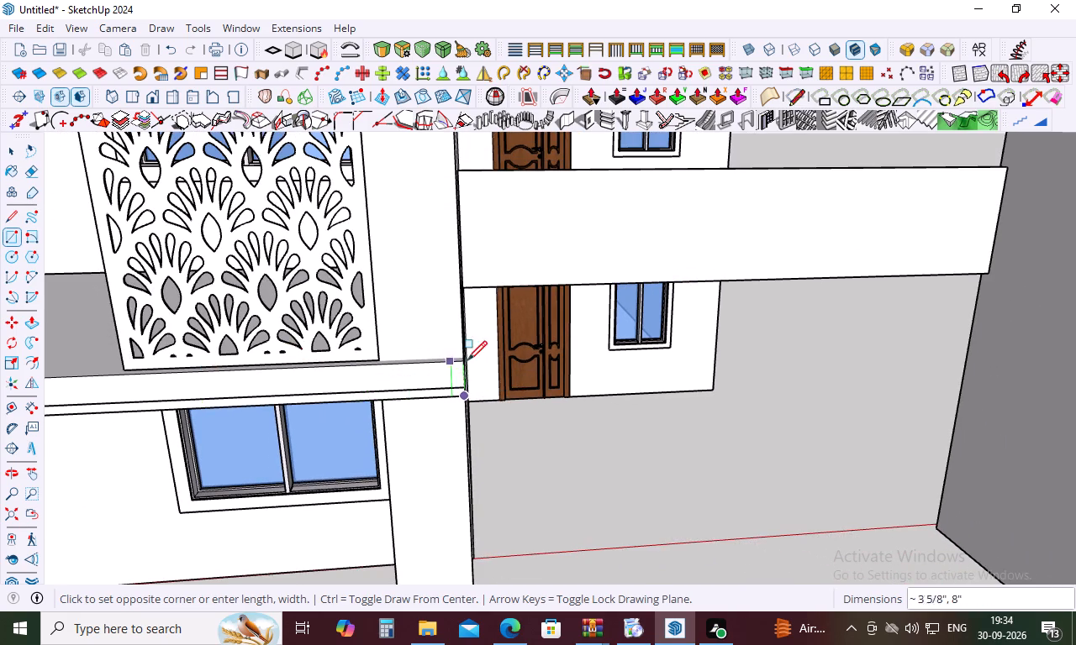
{"action": "scroll", "coordinate": [467, 360], "scroll_direction": "down", "scroll_amount": 9}
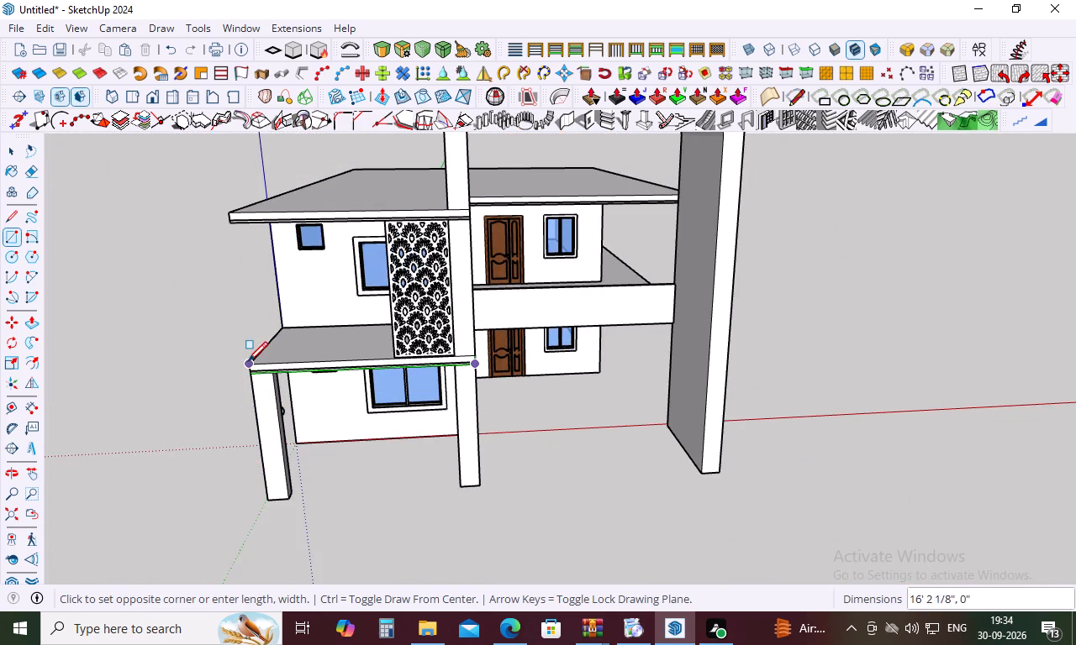
{"action": "scroll", "coordinate": [248, 354], "scroll_direction": "up", "scroll_amount": 5}
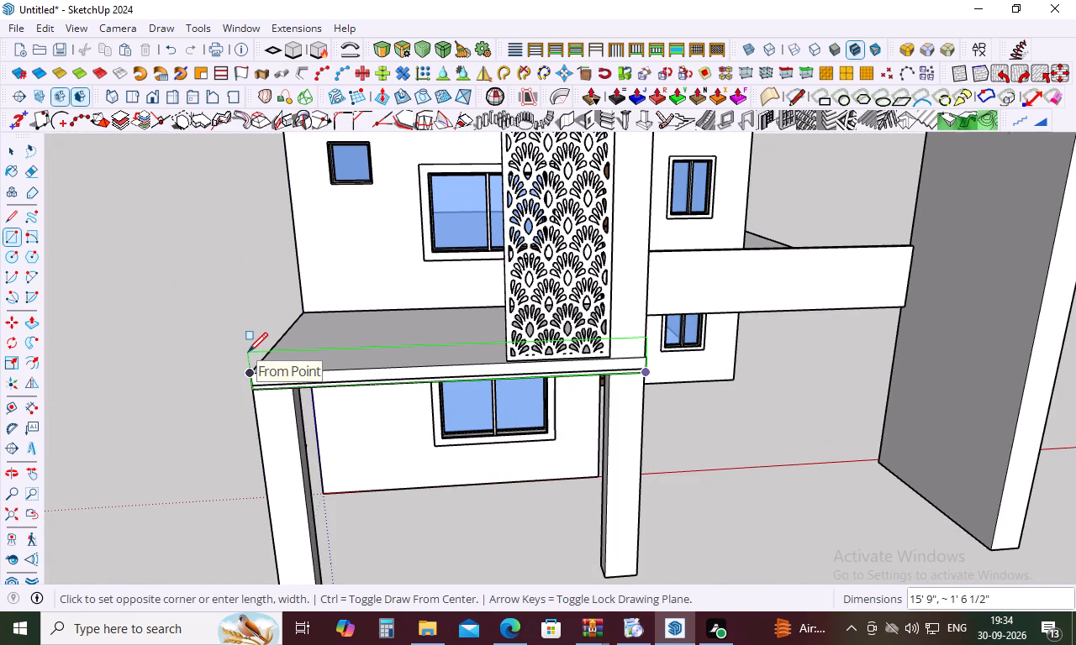
{"action": "scroll", "coordinate": [248, 352], "scroll_direction": "up", "scroll_amount": 1}
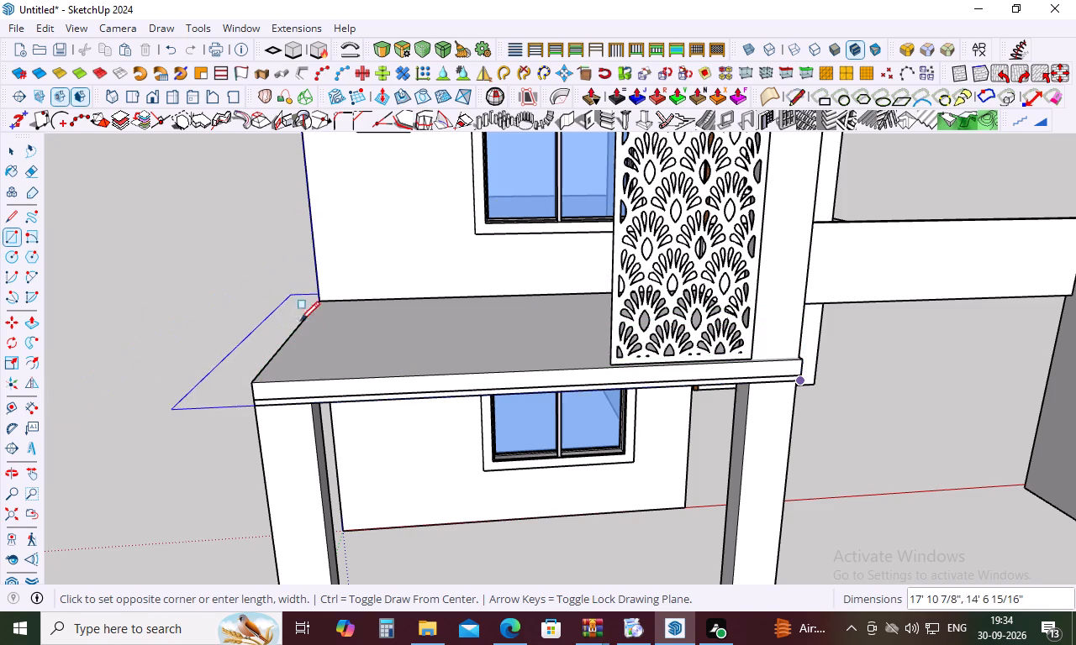
{"action": "middle_click_drag", "start_coordinate": [461, 418], "coordinate": [462, 272]}
{"action": "scroll", "coordinate": [442, 256], "scroll_direction": "down", "scroll_amount": 6}
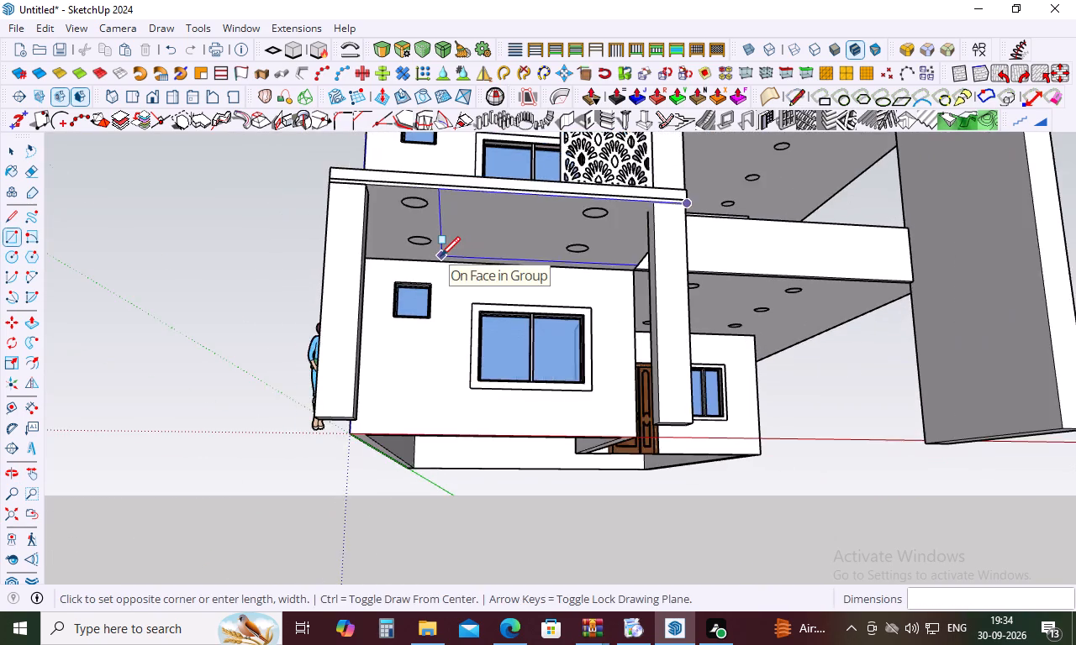
{"action": "scroll", "coordinate": [440, 256], "scroll_direction": "down", "scroll_amount": 2}
{"action": "scroll", "coordinate": [419, 176], "scroll_direction": "up", "scroll_amount": 8}
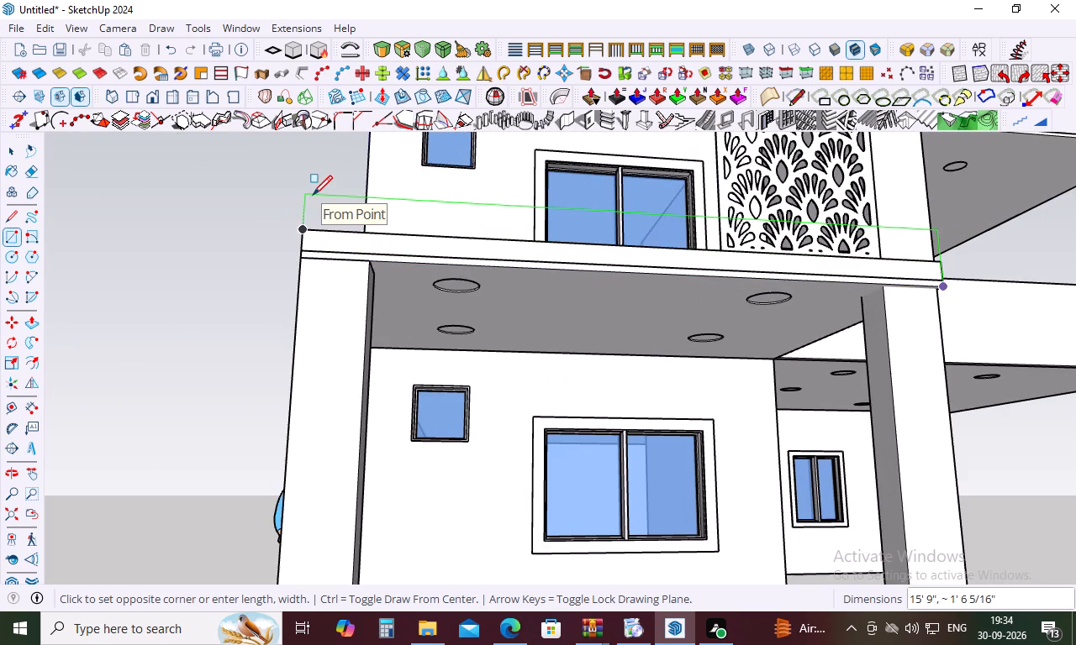
{"action": "key", "text": "1"}
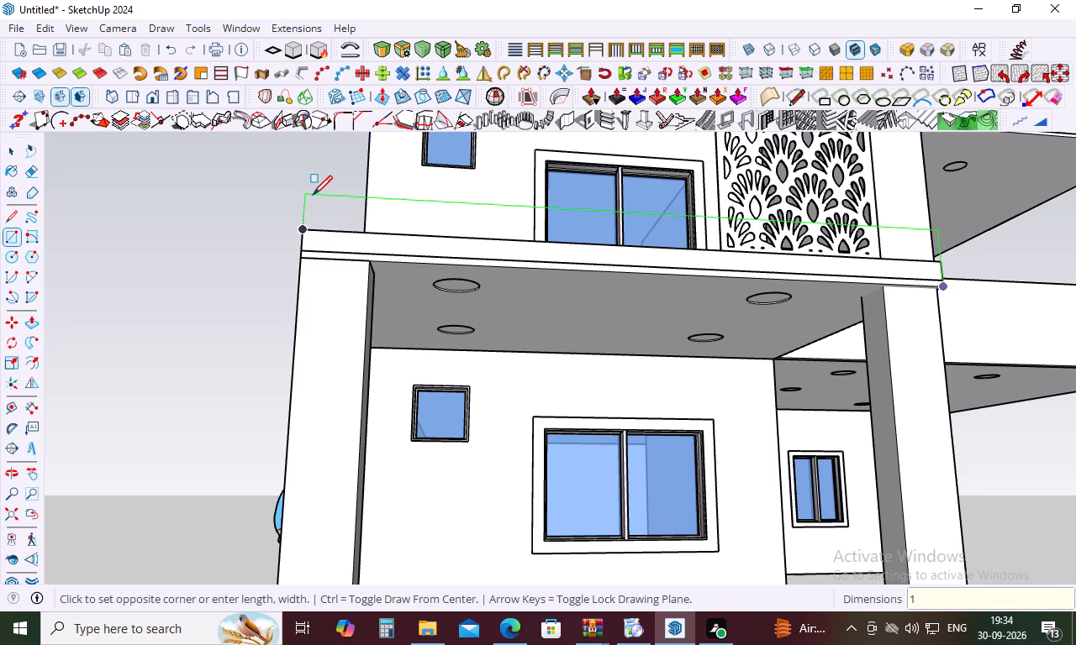
{"action": "type", "text": "5'9\""}
{"action": "key", "text": "comma"}
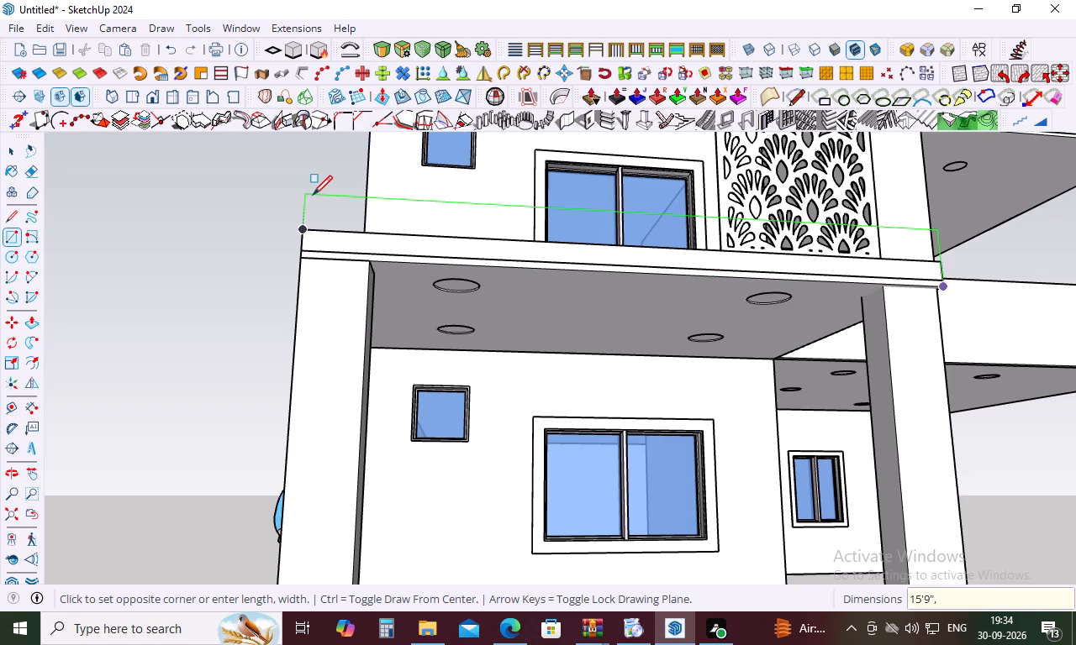
{"action": "key", "text": "2"}
{"action": "key", "text": "apostrophe"}
{"action": "key", "text": "Return"}
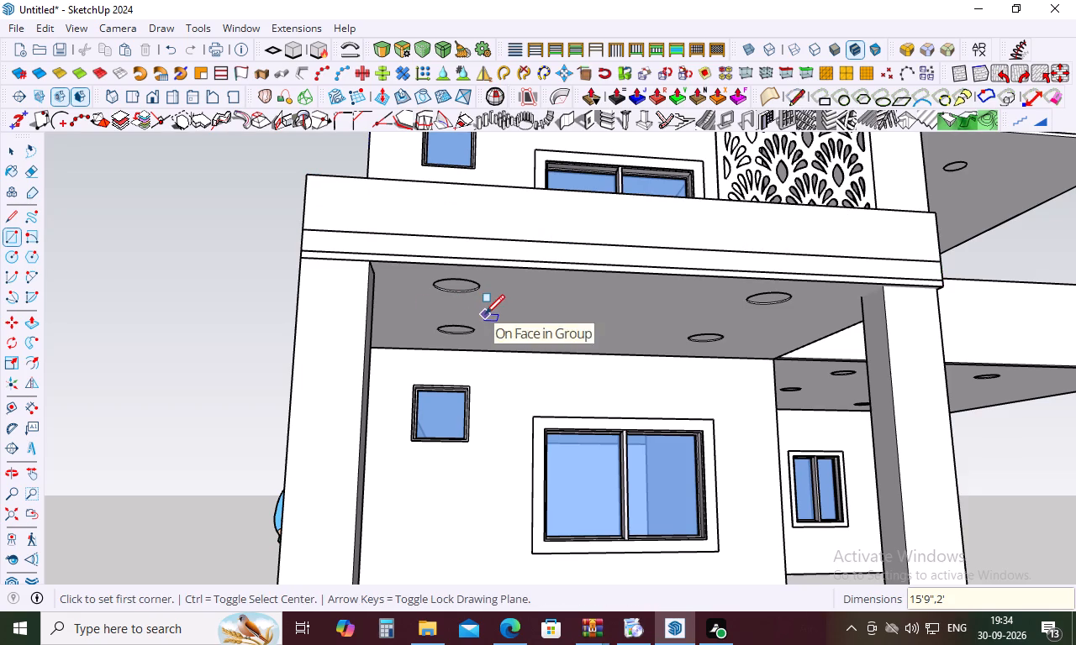
Push/pull the new rectangle on the balcony front outward by 3" to form a parapet.
{"action": "scroll", "coordinate": [488, 308], "scroll_direction": "down", "scroll_amount": 3}
{"action": "middle_click_drag", "start_coordinate": [530, 306], "coordinate": [496, 428]}
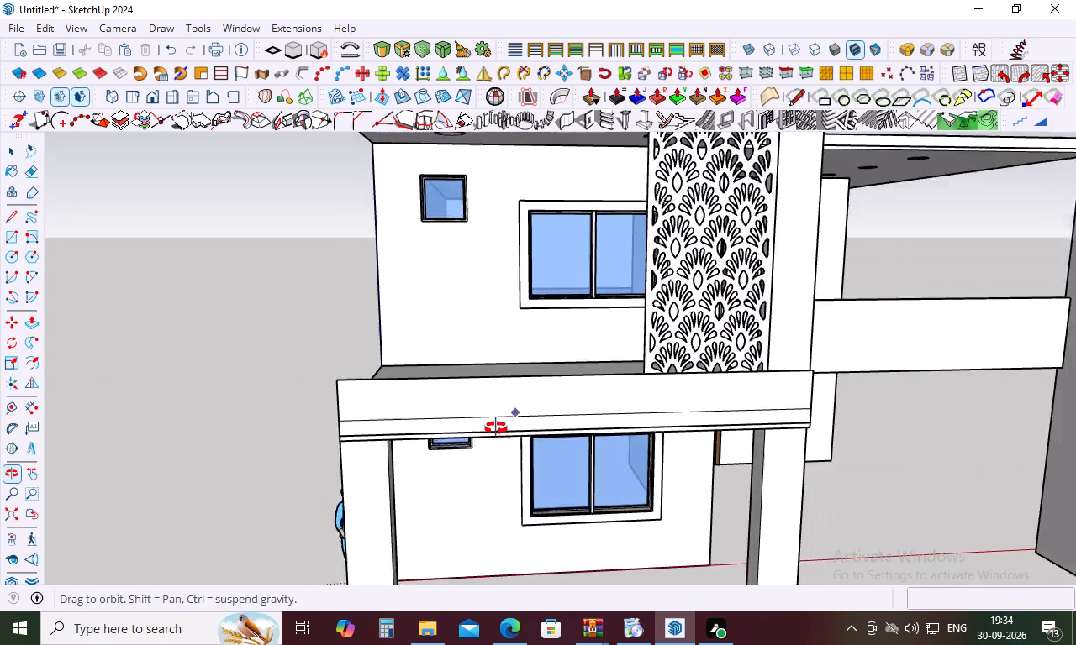
{"action": "middle_click_drag", "start_coordinate": [496, 428], "coordinate": [420, 425]}
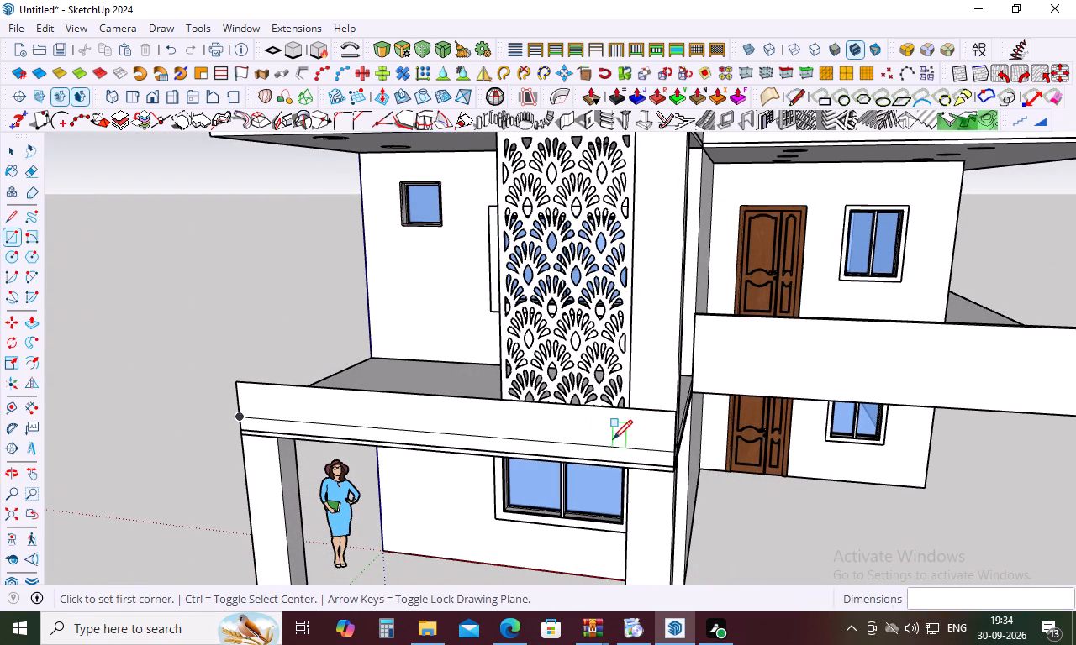
{"action": "key", "text": "space"}
{"action": "key", "text": "p"}
{"action": "left_click", "coordinate": [611, 444]}
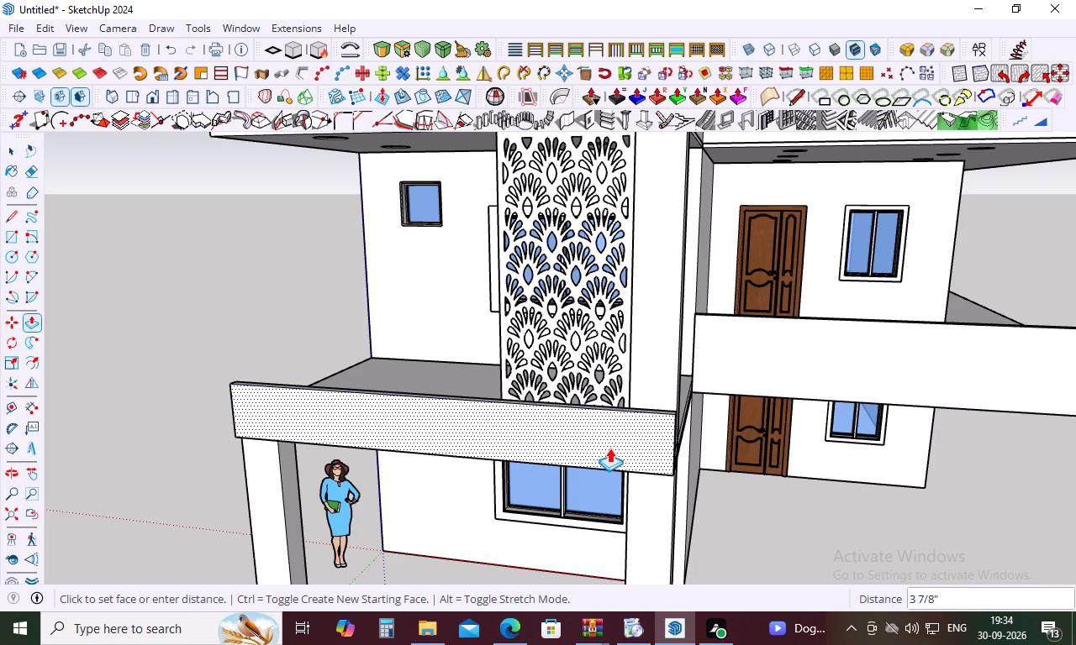
{"action": "key", "text": "3"}
{"action": "key", "text": "Return"}
Draw a 2' by 6" upright rectangle over the parapet's end, extending past its thickness toward the tall pillar.
{"action": "middle_click_drag", "start_coordinate": [768, 426], "coordinate": [620, 470]}
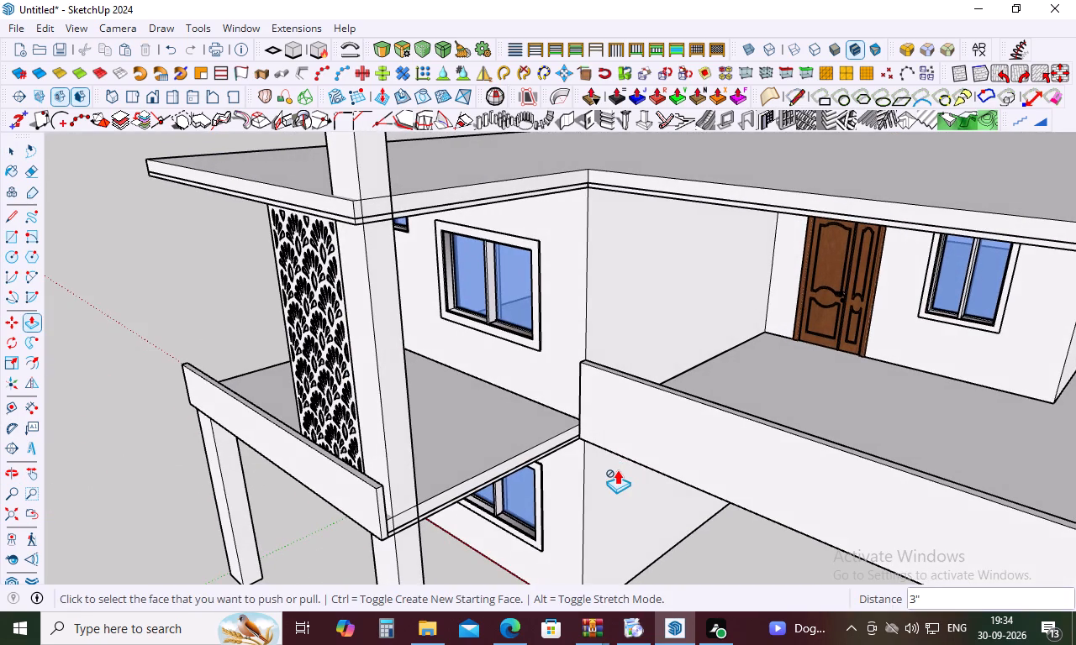
{"action": "scroll", "coordinate": [392, 500], "scroll_direction": "up", "scroll_amount": 4}
{"action": "middle_click_drag", "start_coordinate": [418, 491], "coordinate": [290, 511]}
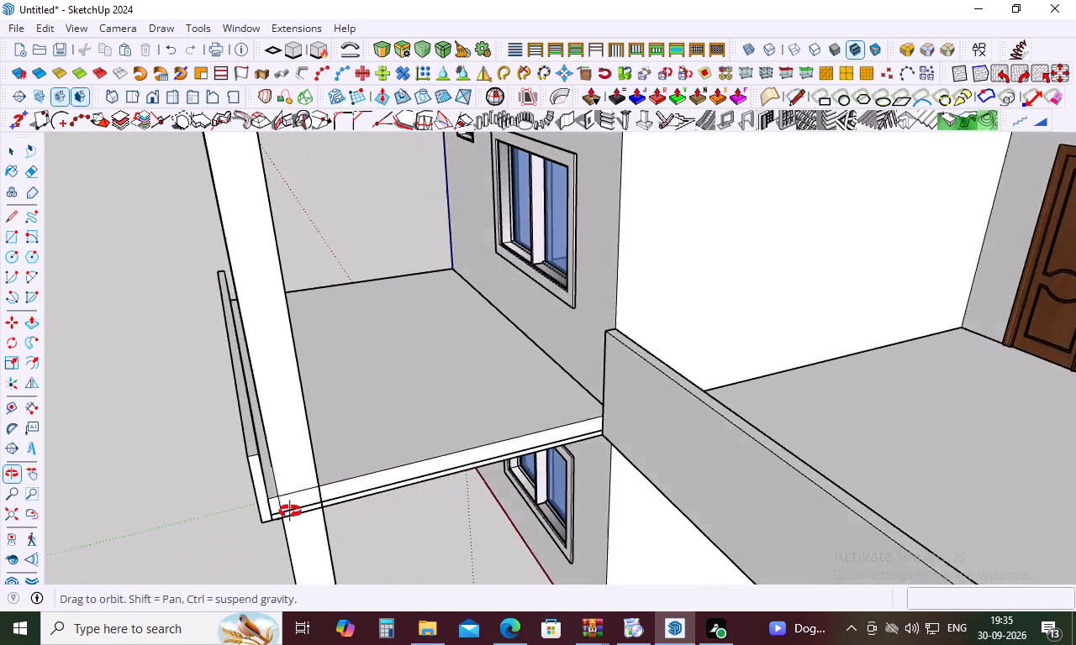
{"action": "middle_click_drag", "start_coordinate": [290, 511], "coordinate": [260, 509]}
{"action": "scroll", "coordinate": [457, 393], "scroll_direction": "down", "scroll_amount": 4}
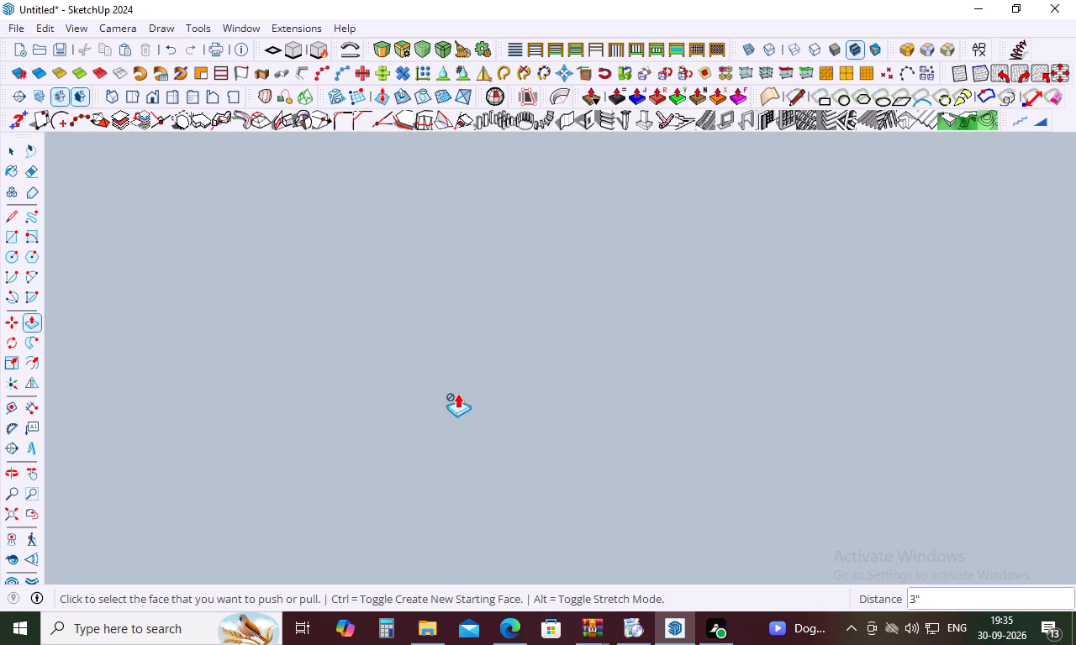
{"action": "scroll", "coordinate": [457, 393], "scroll_direction": "down", "scroll_amount": 5}
{"action": "scroll", "coordinate": [532, 418], "scroll_direction": "down", "scroll_amount": 5}
{"action": "key", "text": "Escape"}
{"action": "scroll", "coordinate": [541, 402], "scroll_direction": "down", "scroll_amount": 10}
{"action": "scroll", "coordinate": [542, 389], "scroll_direction": "down", "scroll_amount": 12}
{"action": "scroll", "coordinate": [545, 385], "scroll_direction": "down", "scroll_amount": 18}
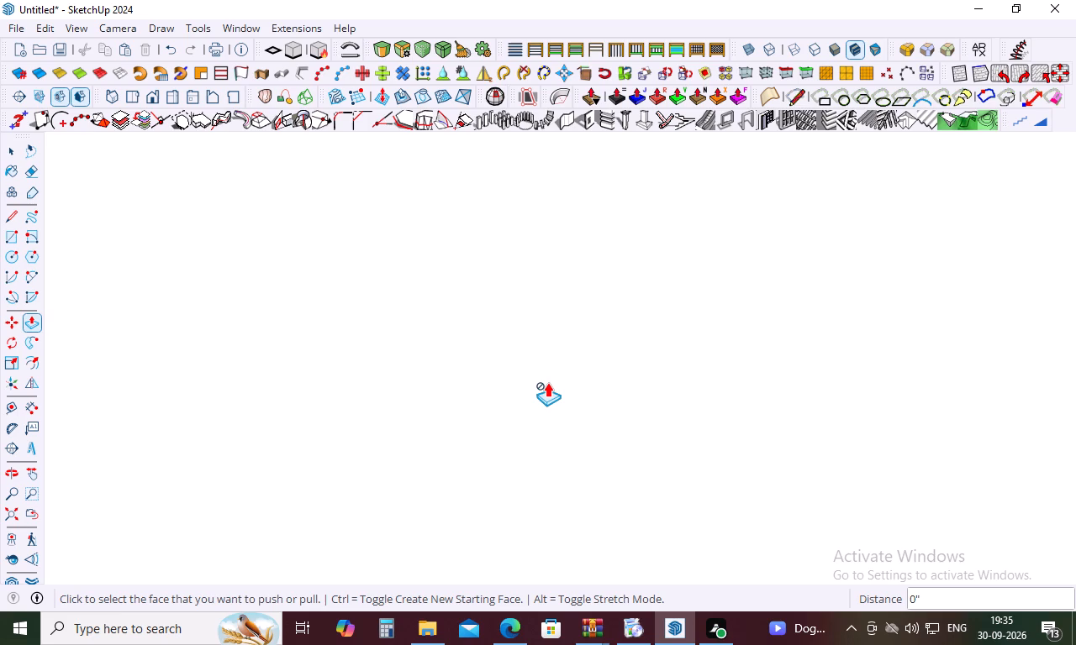
{"action": "scroll", "coordinate": [547, 382], "scroll_direction": "down", "scroll_amount": 20}
{"action": "scroll", "coordinate": [547, 382], "scroll_direction": "down", "scroll_amount": 15}
{"action": "middle_click_drag", "start_coordinate": [558, 364], "coordinate": [704, 309]}
{"action": "scroll", "coordinate": [706, 303], "scroll_direction": "down", "scroll_amount": 5}
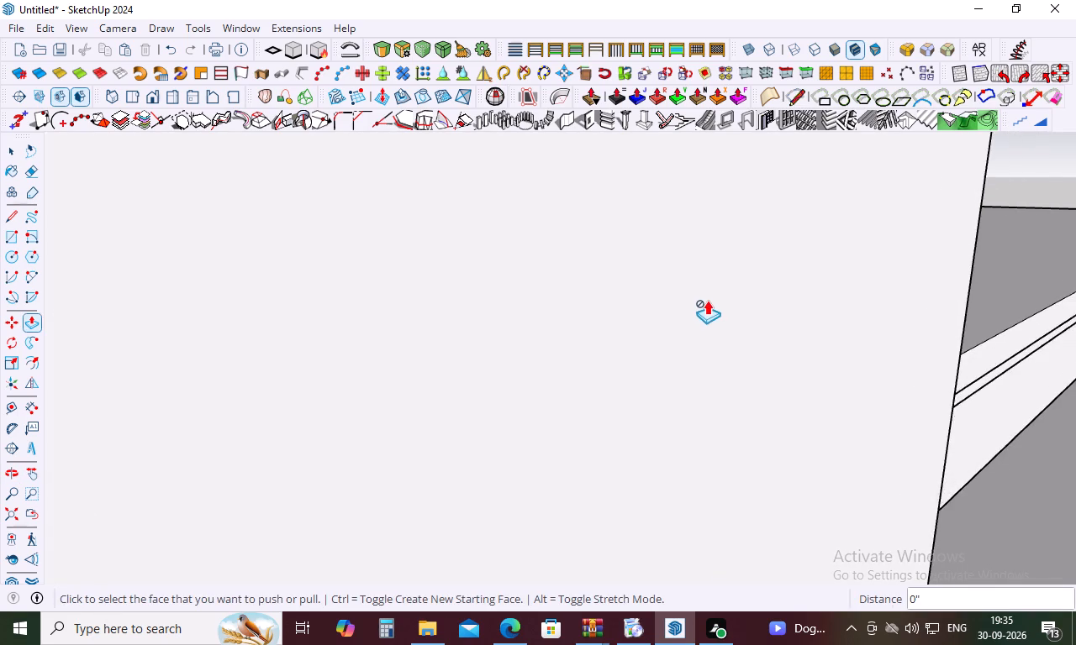
{"action": "scroll", "coordinate": [709, 292], "scroll_direction": "down", "scroll_amount": 15}
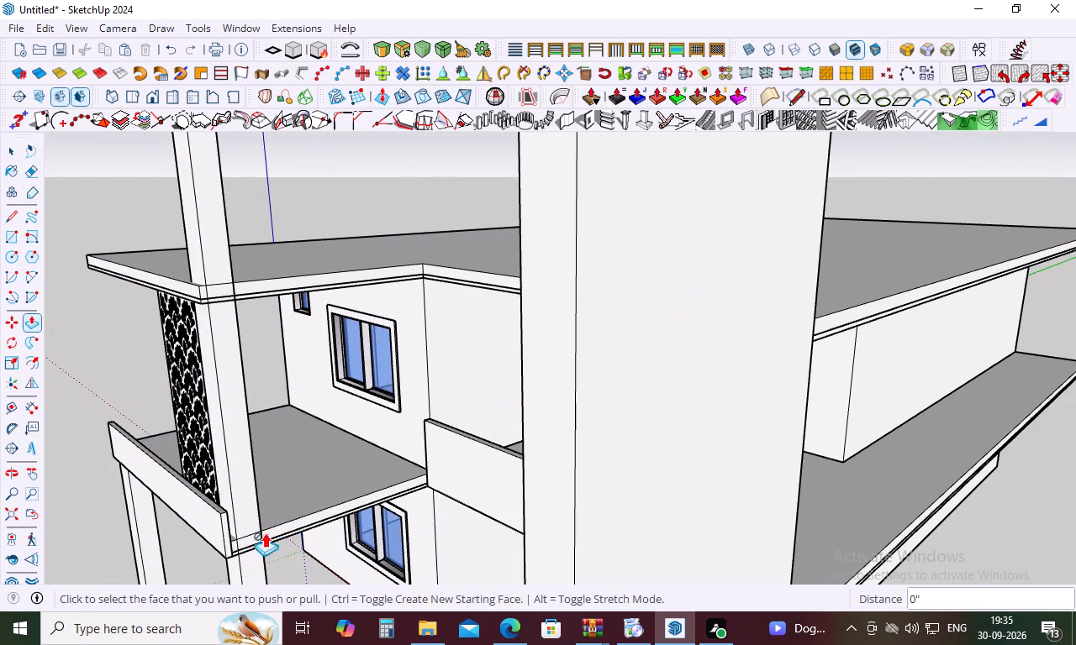
{"action": "scroll", "coordinate": [182, 553], "scroll_direction": "up", "scroll_amount": 10}
{"action": "scroll", "coordinate": [300, 567], "scroll_direction": "up", "scroll_amount": 5}
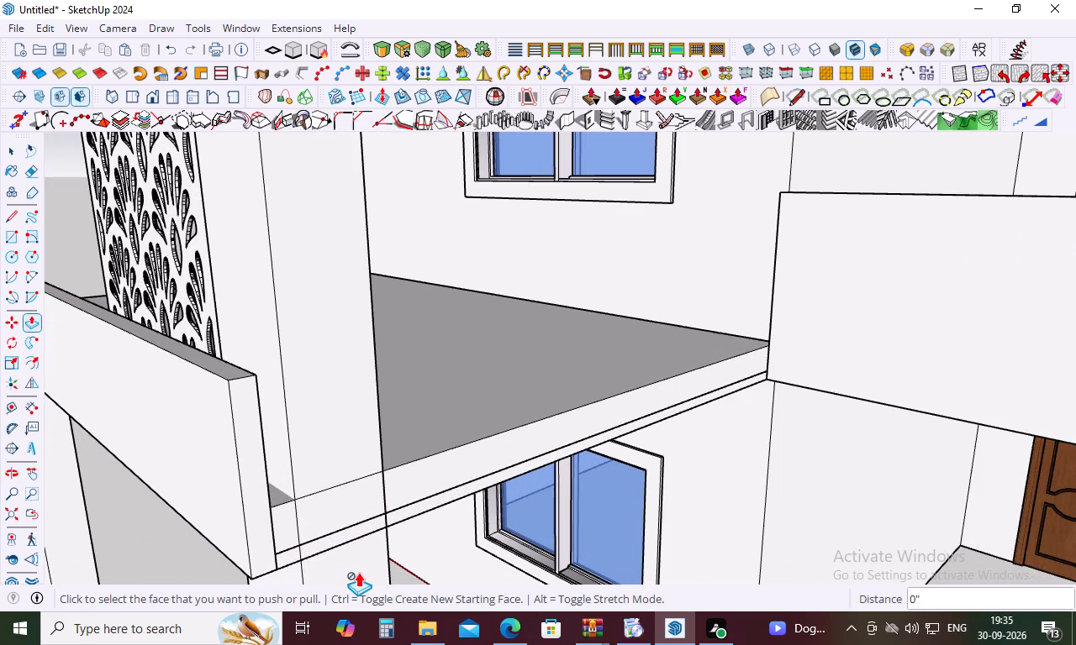
{"action": "key", "text": "r"}
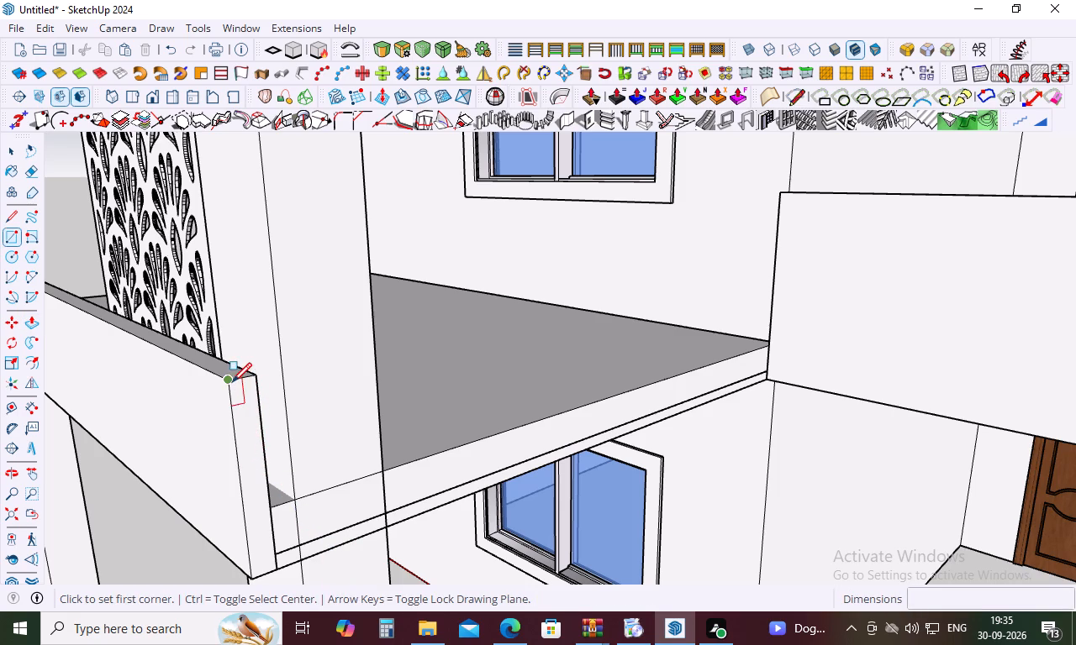
{"action": "left_click", "coordinate": [232, 382]}
{"action": "left_click", "coordinate": [303, 560]}
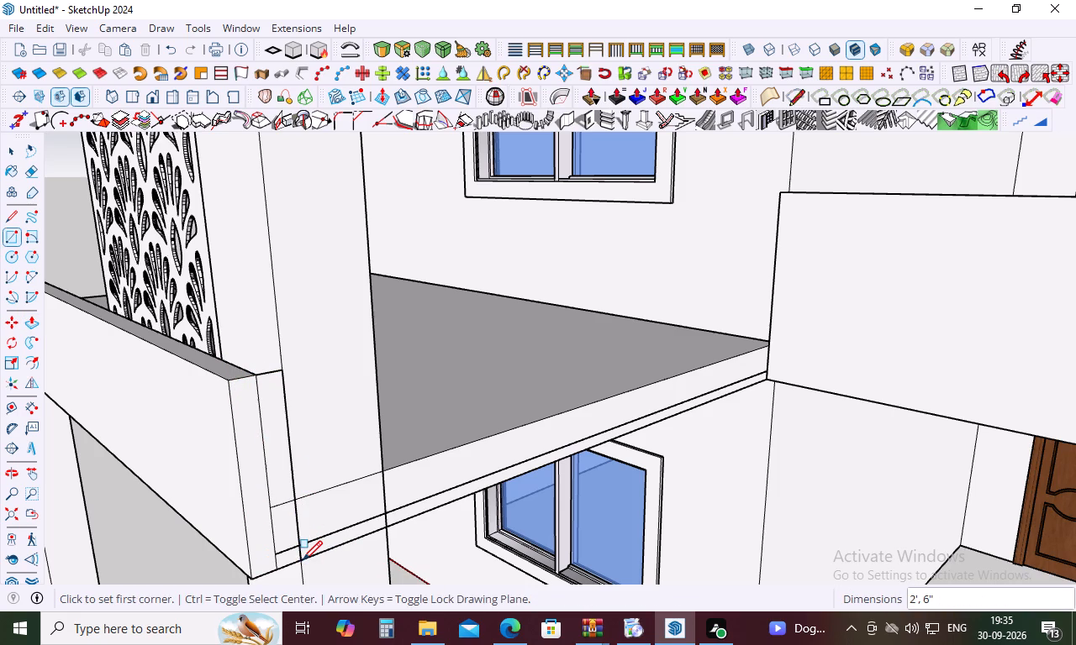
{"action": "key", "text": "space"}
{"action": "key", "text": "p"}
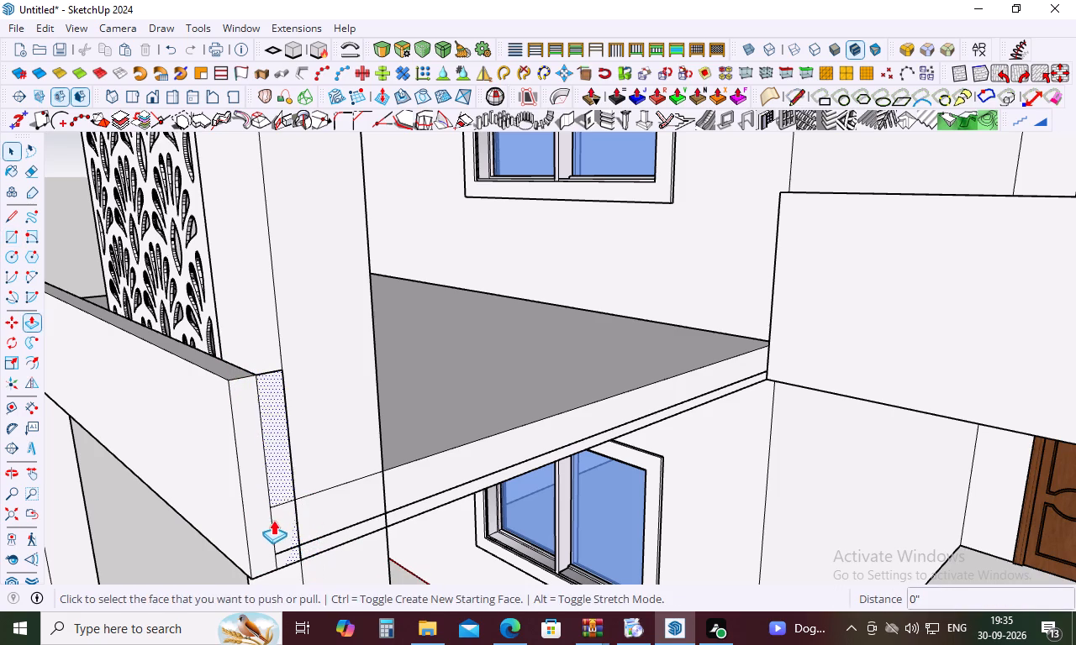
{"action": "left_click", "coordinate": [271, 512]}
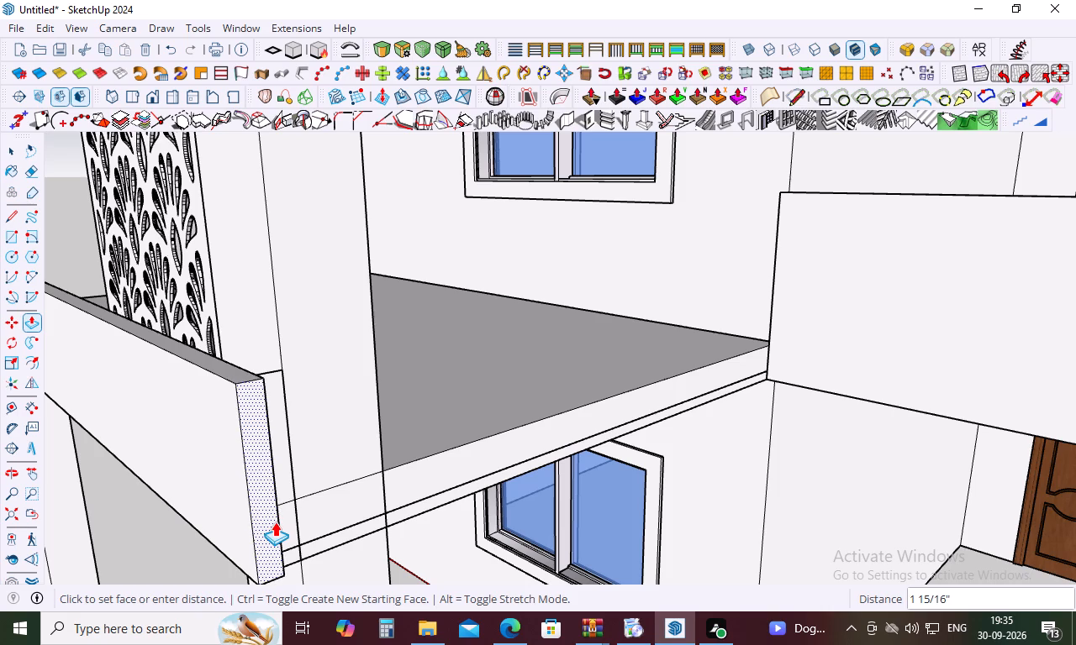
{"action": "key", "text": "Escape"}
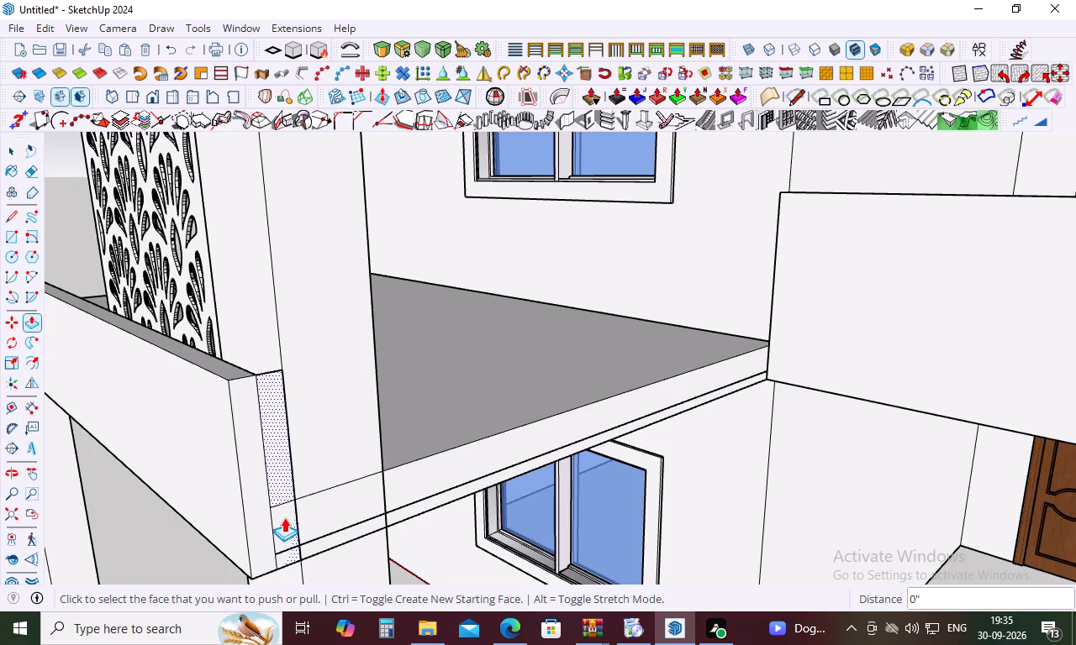
Erase the edge dividing the new end rectangle from the parapet's end face, and undo the extra erasure on the slab corner.
{"action": "key", "text": "e"}
{"action": "left_click", "coordinate": [271, 500]}
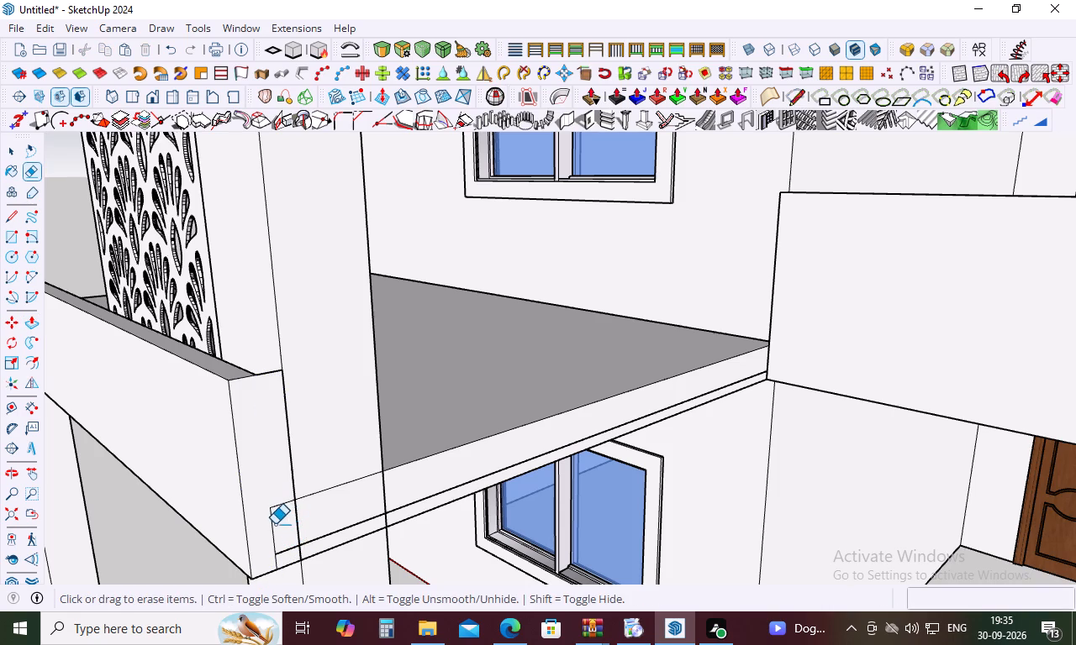
{"action": "left_click", "coordinate": [273, 525]}
{"action": "key", "text": "ctrl+z"}
Push/pull the merged end face of the parapet outward by 1" beside the tall pillar.
{"action": "key", "text": "o"}
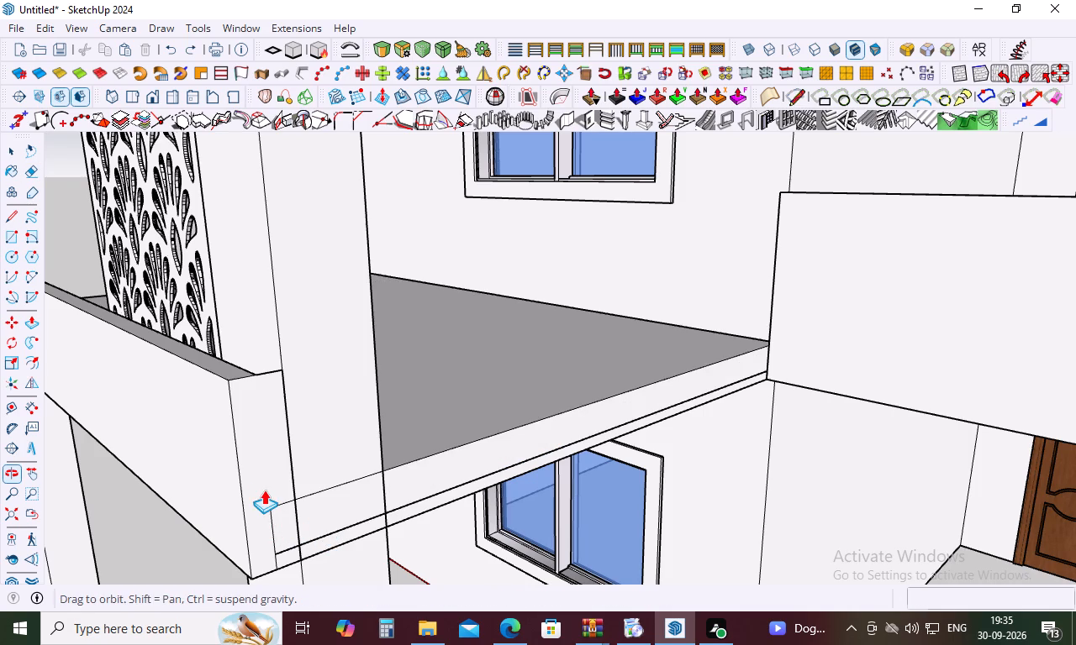
{"action": "key", "text": "p"}
{"action": "left_click", "coordinate": [263, 488]}
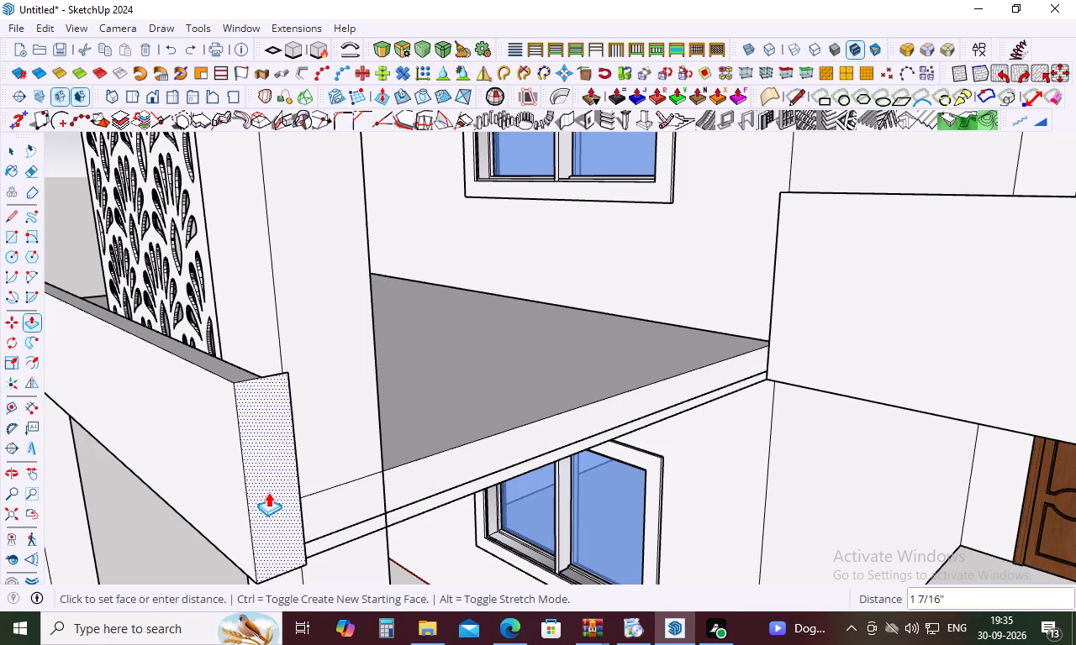
{"action": "key", "text": "1"}
{"action": "key", "text": "Return"}
{"action": "scroll", "coordinate": [367, 468], "scroll_direction": "down", "scroll_amount": 4}
{"action": "middle_click_drag", "start_coordinate": [370, 468], "coordinate": [450, 506]}
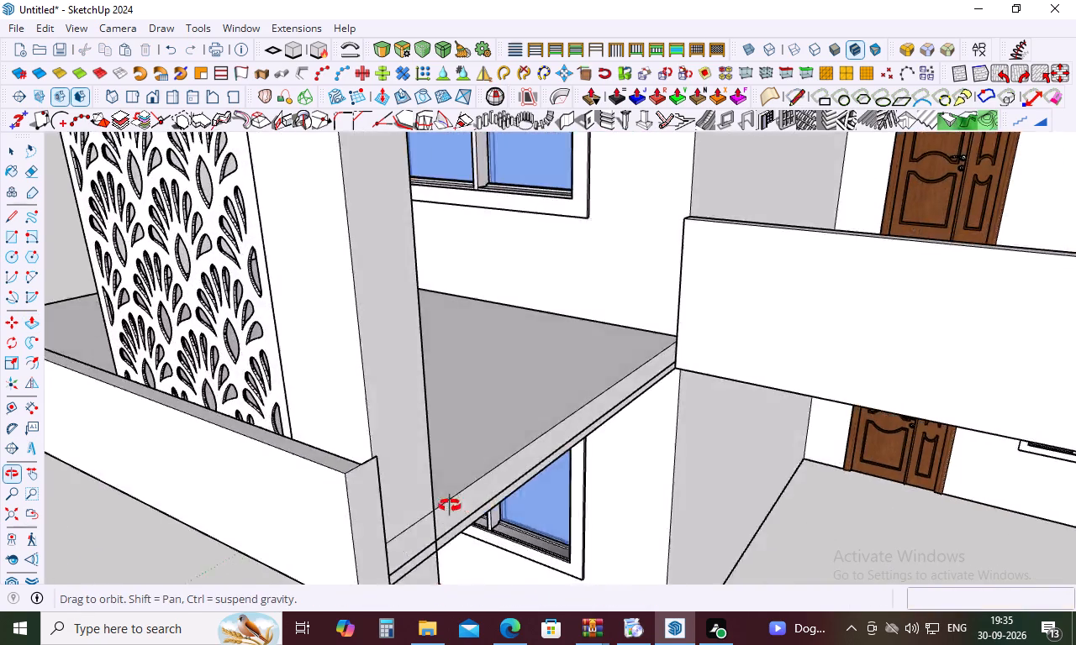
Push/pull the inner side face of the parapet's thin end piece, beside the tall pillar, by about 15/16".
{"action": "middle_click_drag", "start_coordinate": [450, 506], "coordinate": [647, 493]}
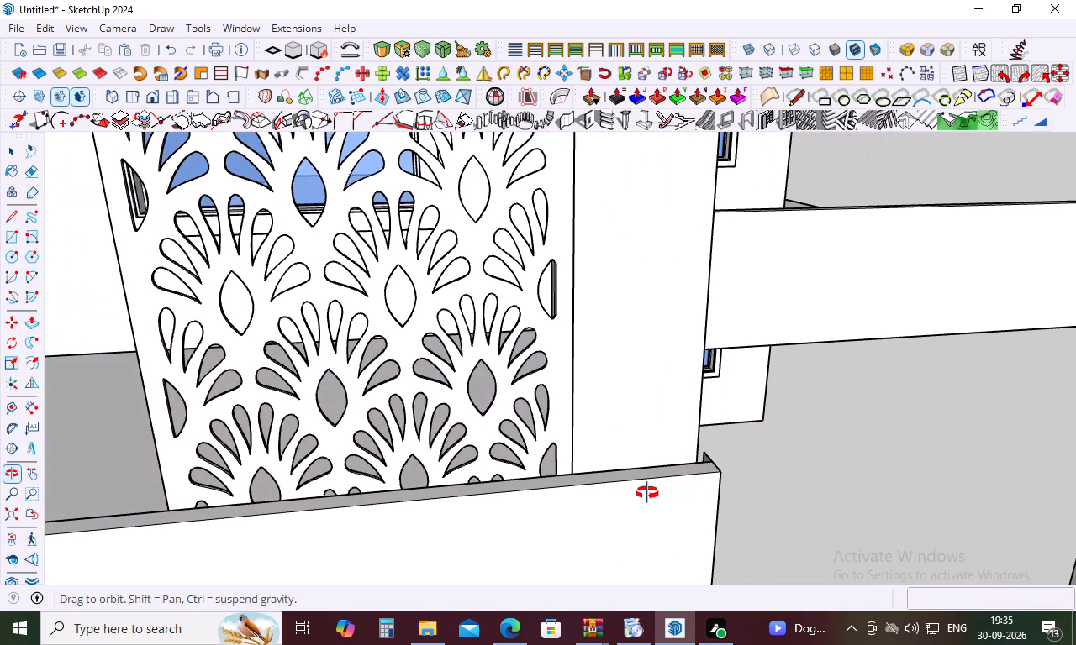
{"action": "middle_click_drag", "start_coordinate": [647, 493], "coordinate": [667, 537]}
{"action": "scroll", "coordinate": [749, 510], "scroll_direction": "up", "scroll_amount": 4}
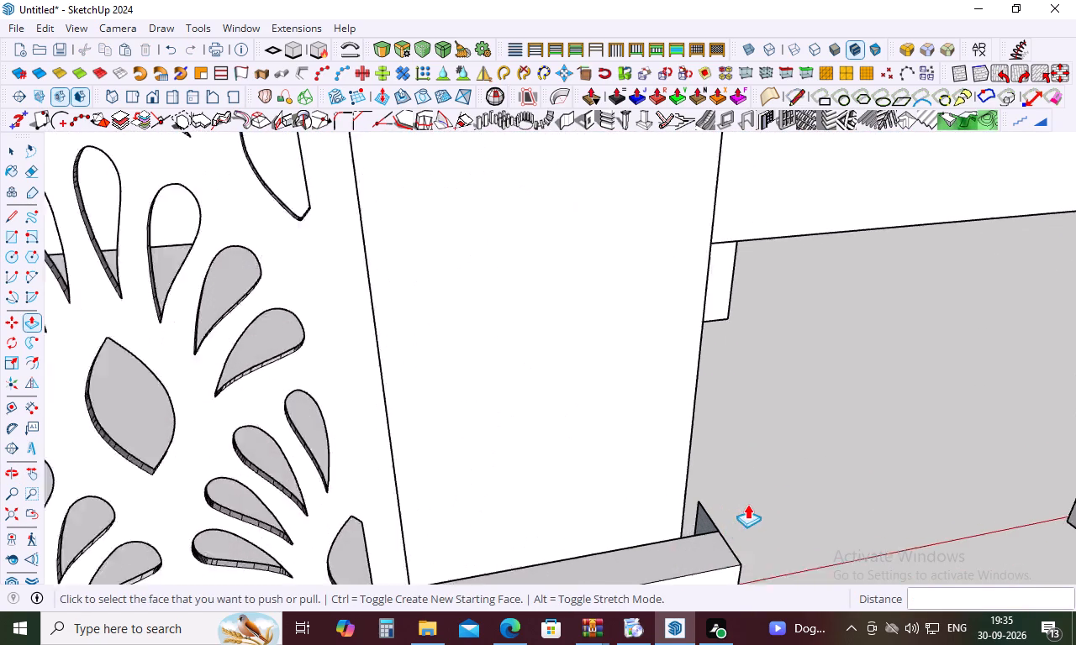
{"action": "left_click", "coordinate": [653, 537]}
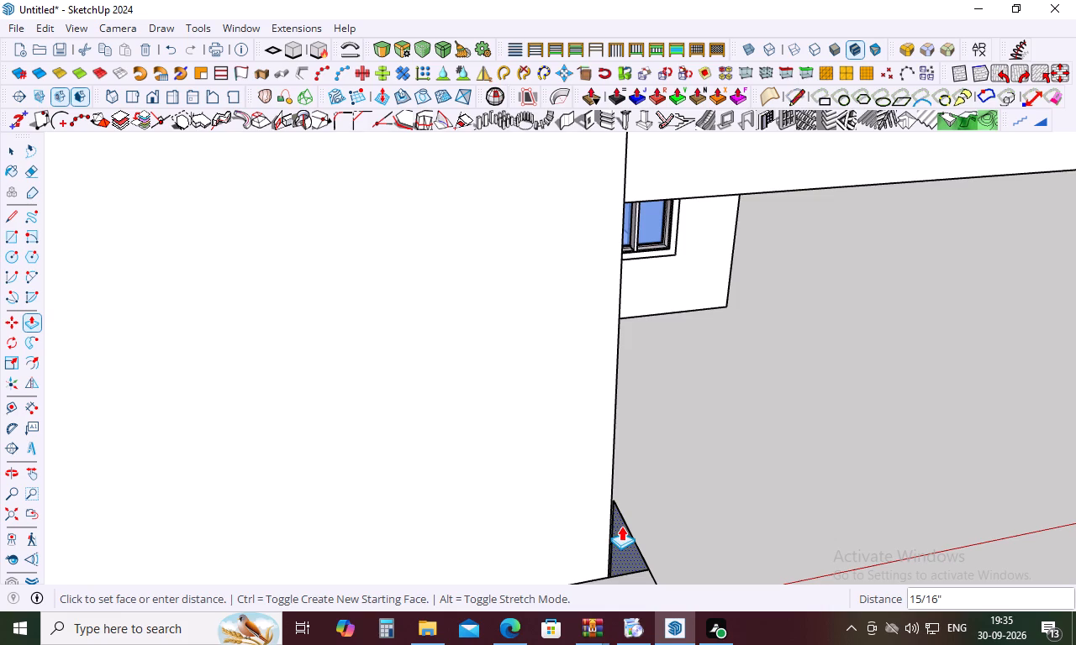
{"action": "left_click", "coordinate": [621, 526]}
Push/pull the parapet's end face beside the tall pillar outward by 1".
{"action": "middle_click_drag", "start_coordinate": [666, 465], "coordinate": [555, 415]}
{"action": "scroll", "coordinate": [539, 409], "scroll_direction": "down", "scroll_amount": 4}
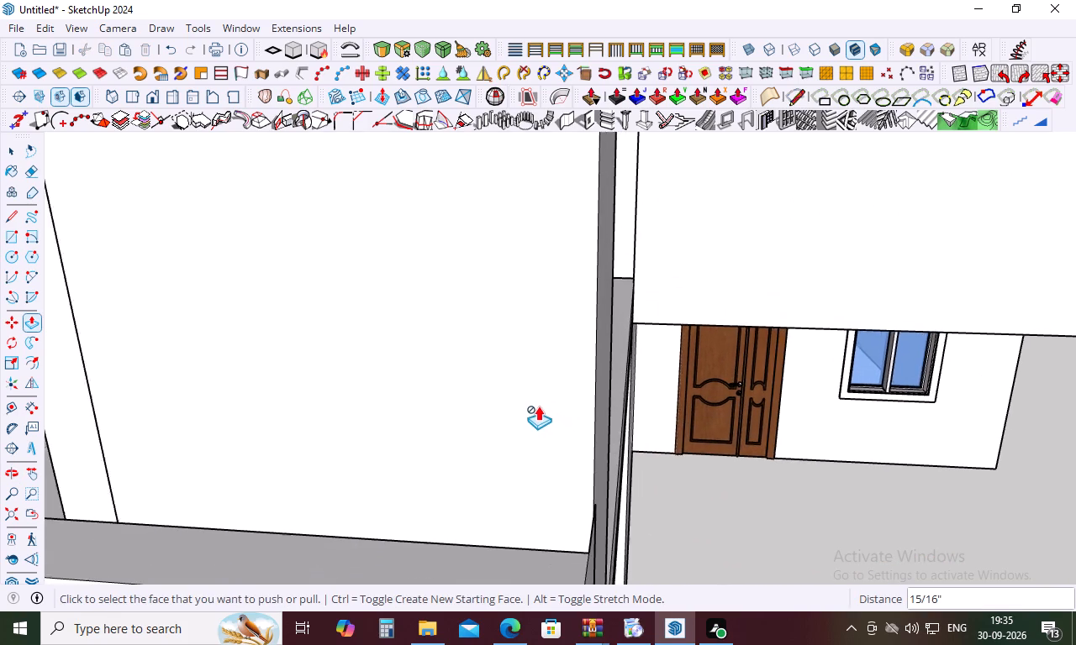
{"action": "scroll", "coordinate": [538, 405], "scroll_direction": "down", "scroll_amount": 4}
{"action": "scroll", "coordinate": [620, 464], "scroll_direction": "down", "scroll_amount": 9}
{"action": "scroll", "coordinate": [647, 477], "scroll_direction": "up", "scroll_amount": 1}
{"action": "middle_click_drag", "start_coordinate": [647, 477], "coordinate": [584, 467]}
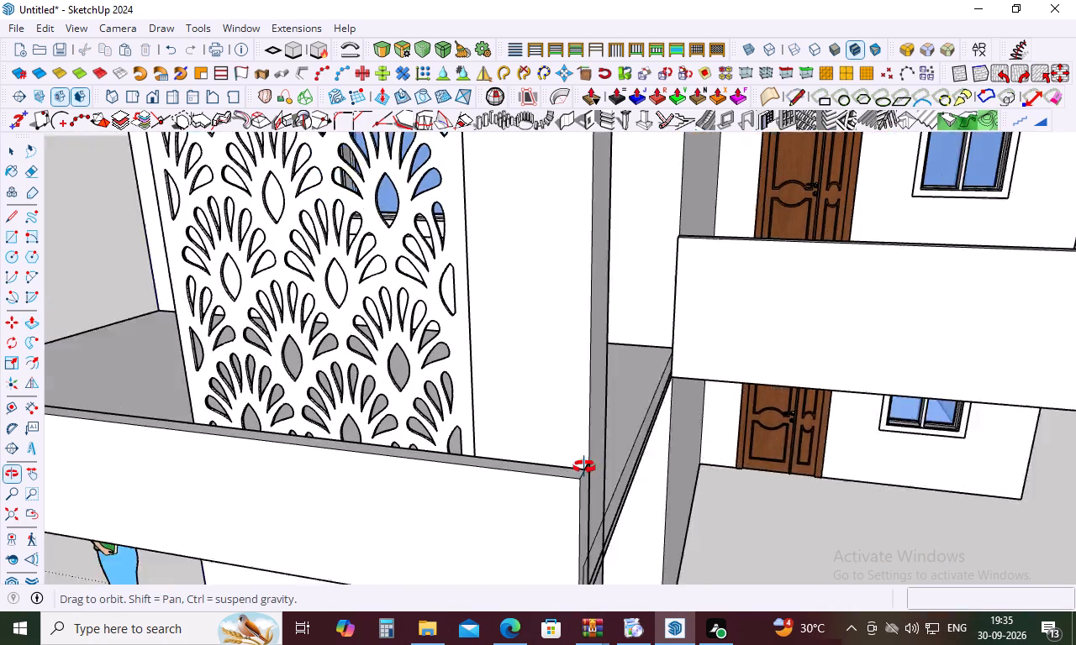
{"action": "middle_click_drag", "start_coordinate": [584, 467], "coordinate": [405, 379]}
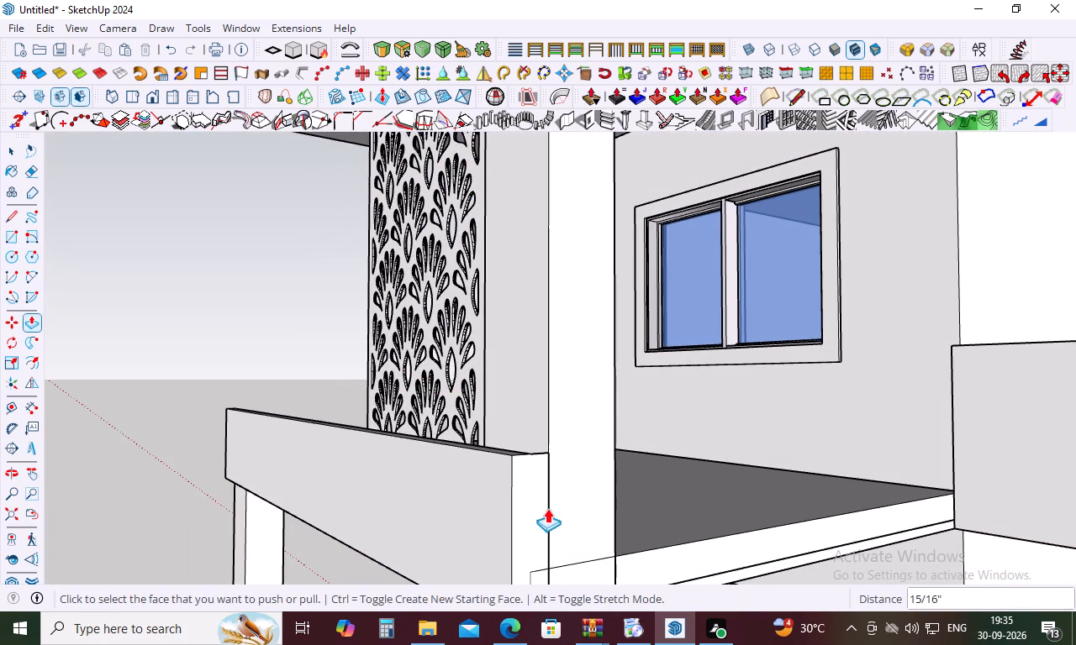
{"action": "left_click", "coordinate": [541, 510]}
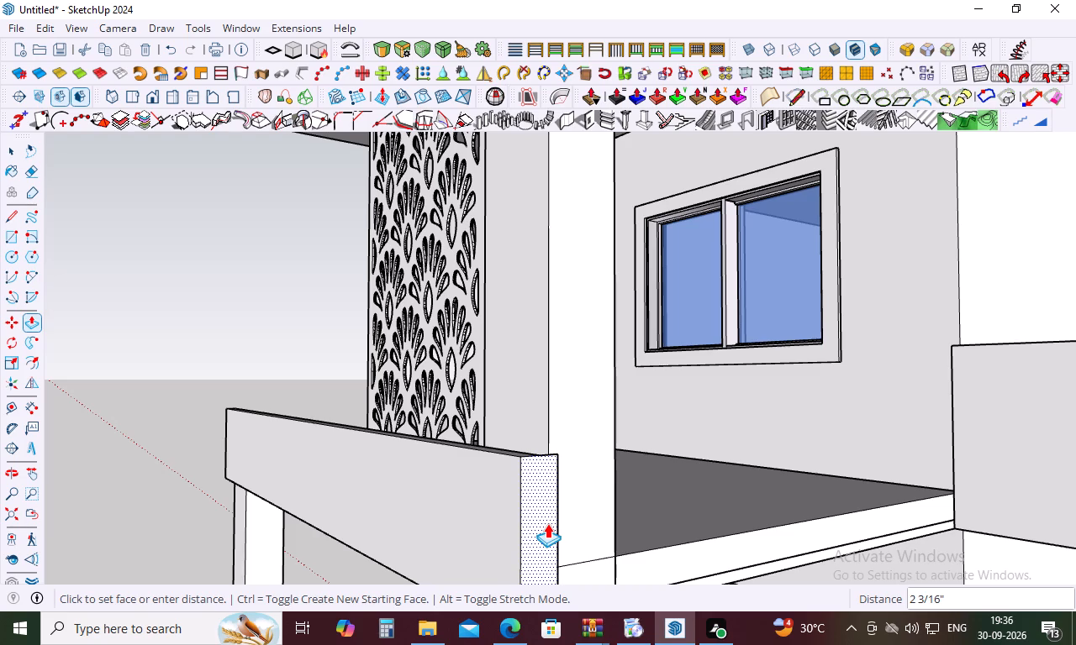
{"action": "key", "text": "1"}
{"action": "key", "text": "Return"}
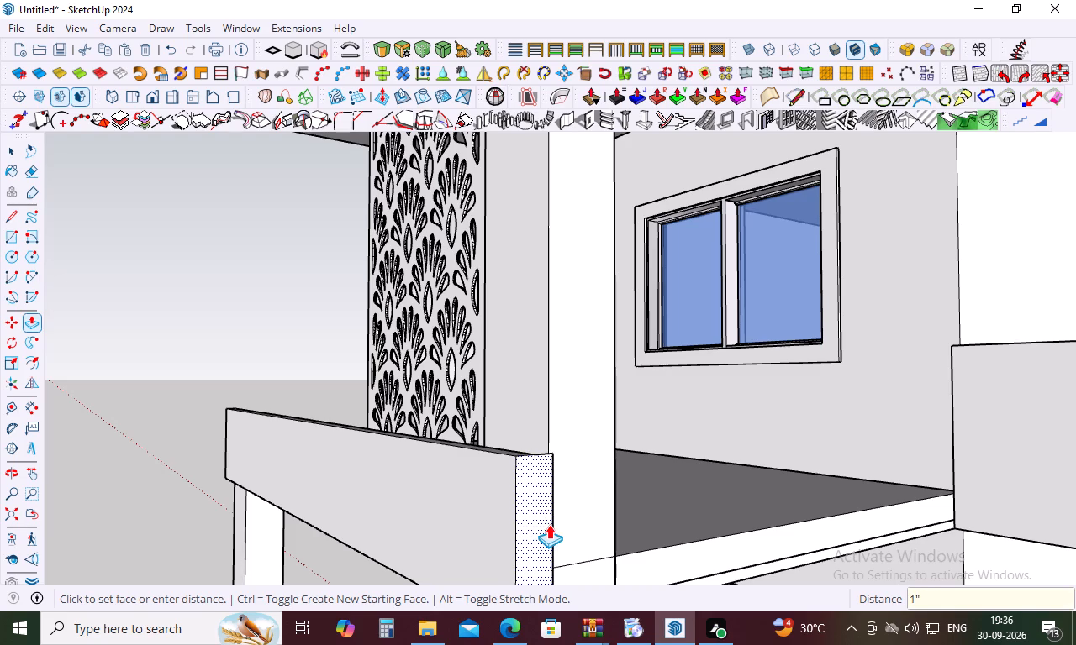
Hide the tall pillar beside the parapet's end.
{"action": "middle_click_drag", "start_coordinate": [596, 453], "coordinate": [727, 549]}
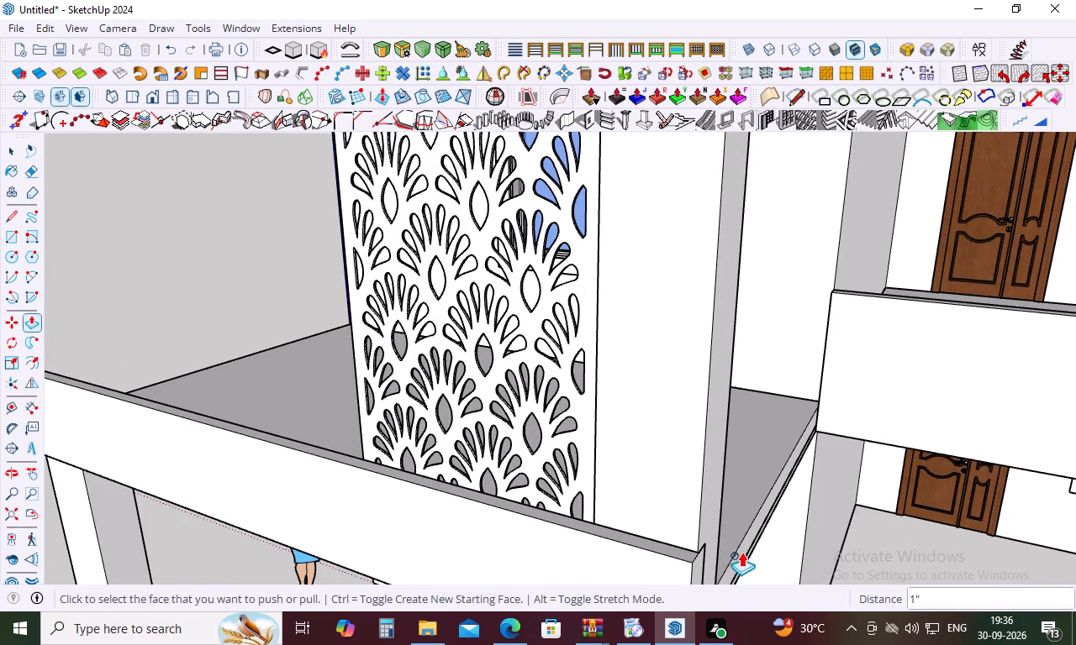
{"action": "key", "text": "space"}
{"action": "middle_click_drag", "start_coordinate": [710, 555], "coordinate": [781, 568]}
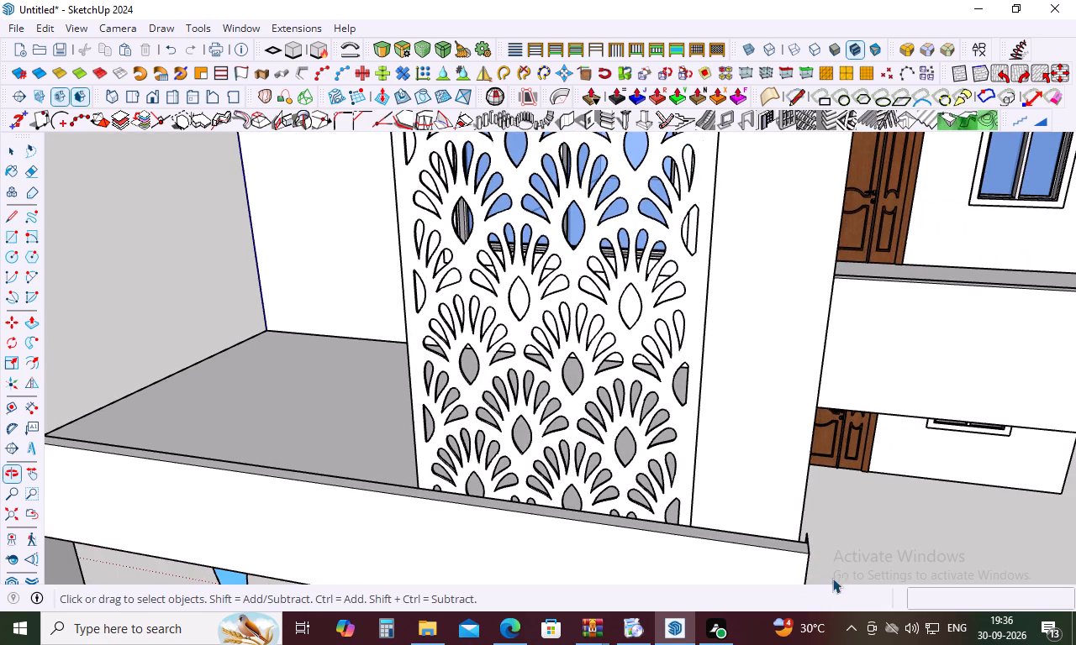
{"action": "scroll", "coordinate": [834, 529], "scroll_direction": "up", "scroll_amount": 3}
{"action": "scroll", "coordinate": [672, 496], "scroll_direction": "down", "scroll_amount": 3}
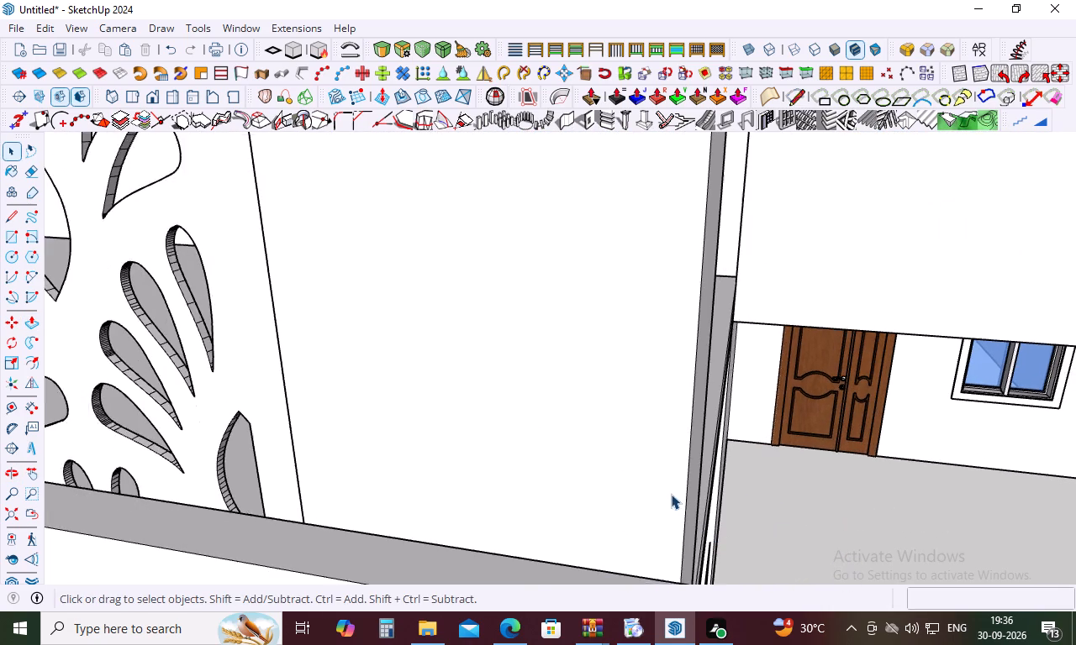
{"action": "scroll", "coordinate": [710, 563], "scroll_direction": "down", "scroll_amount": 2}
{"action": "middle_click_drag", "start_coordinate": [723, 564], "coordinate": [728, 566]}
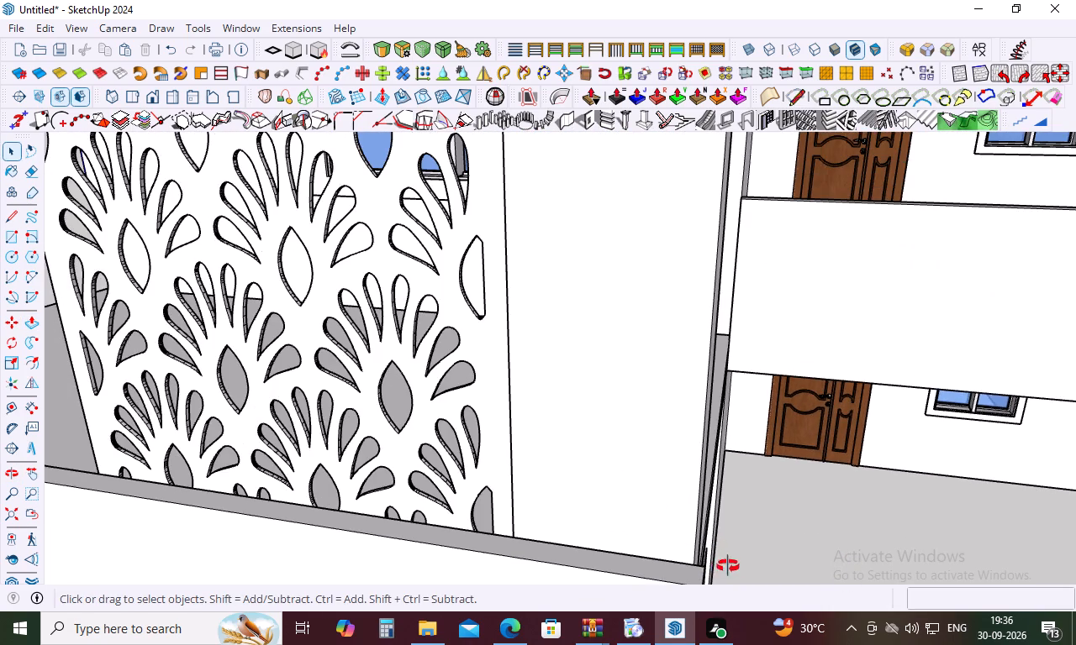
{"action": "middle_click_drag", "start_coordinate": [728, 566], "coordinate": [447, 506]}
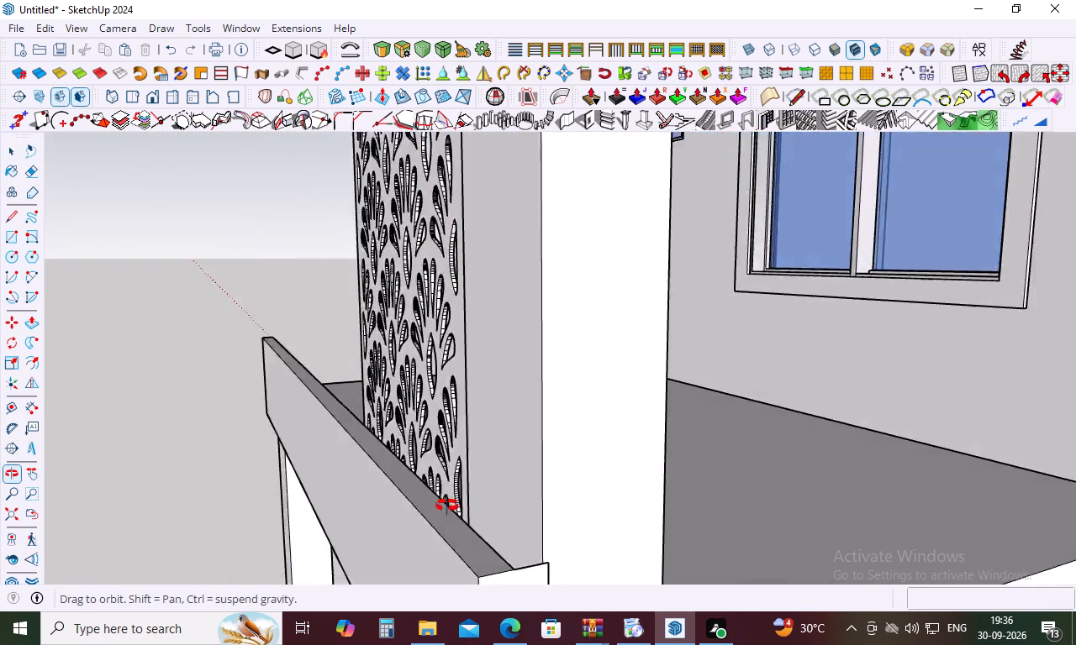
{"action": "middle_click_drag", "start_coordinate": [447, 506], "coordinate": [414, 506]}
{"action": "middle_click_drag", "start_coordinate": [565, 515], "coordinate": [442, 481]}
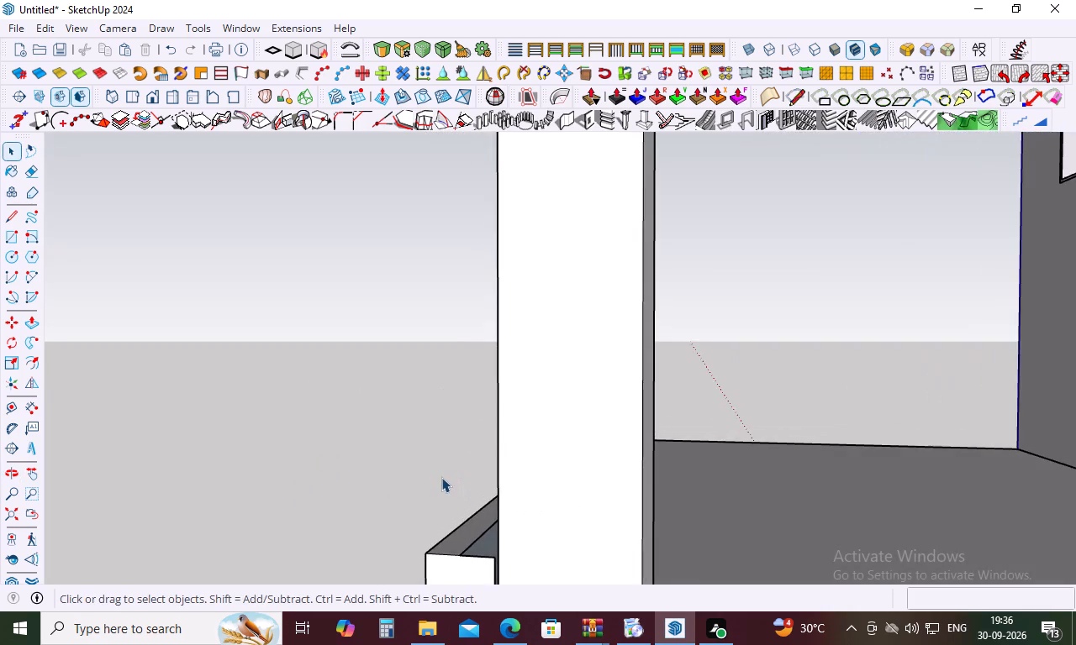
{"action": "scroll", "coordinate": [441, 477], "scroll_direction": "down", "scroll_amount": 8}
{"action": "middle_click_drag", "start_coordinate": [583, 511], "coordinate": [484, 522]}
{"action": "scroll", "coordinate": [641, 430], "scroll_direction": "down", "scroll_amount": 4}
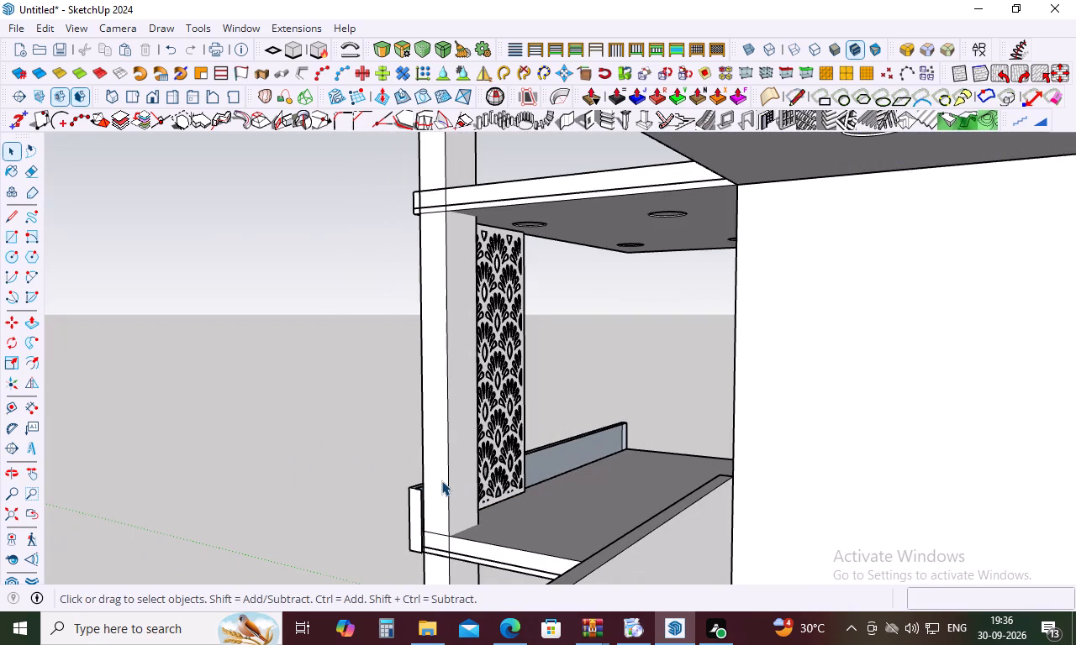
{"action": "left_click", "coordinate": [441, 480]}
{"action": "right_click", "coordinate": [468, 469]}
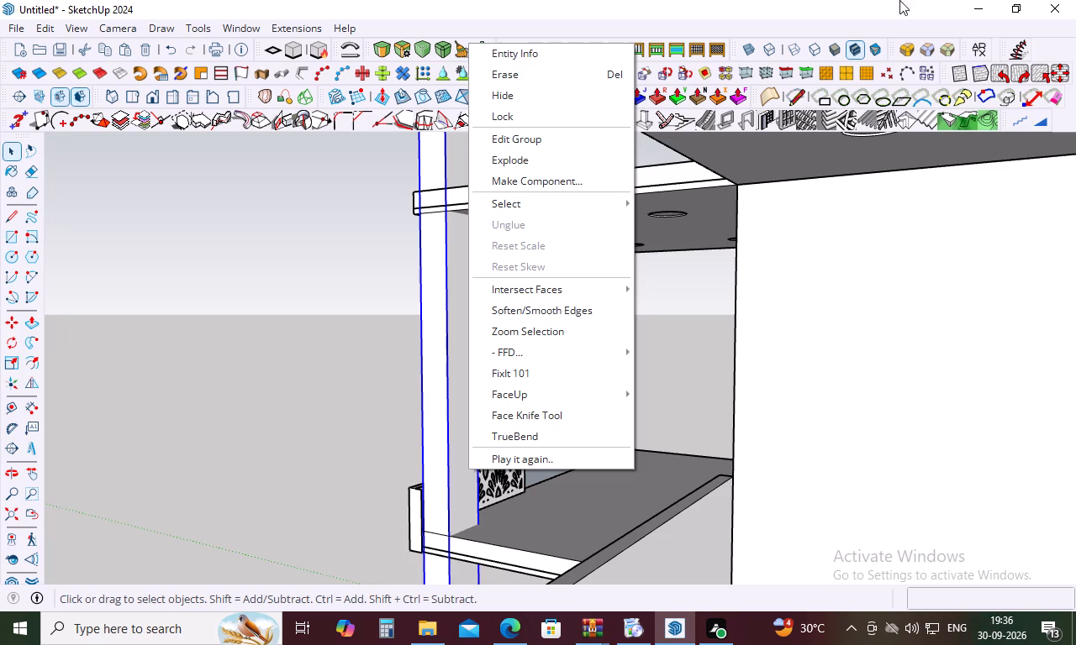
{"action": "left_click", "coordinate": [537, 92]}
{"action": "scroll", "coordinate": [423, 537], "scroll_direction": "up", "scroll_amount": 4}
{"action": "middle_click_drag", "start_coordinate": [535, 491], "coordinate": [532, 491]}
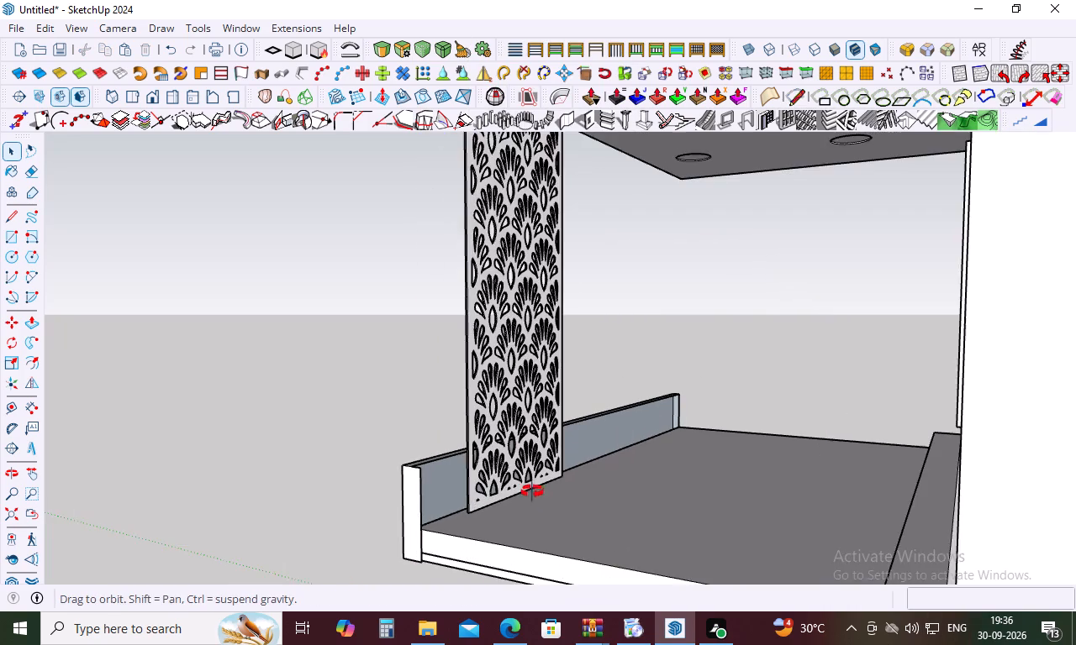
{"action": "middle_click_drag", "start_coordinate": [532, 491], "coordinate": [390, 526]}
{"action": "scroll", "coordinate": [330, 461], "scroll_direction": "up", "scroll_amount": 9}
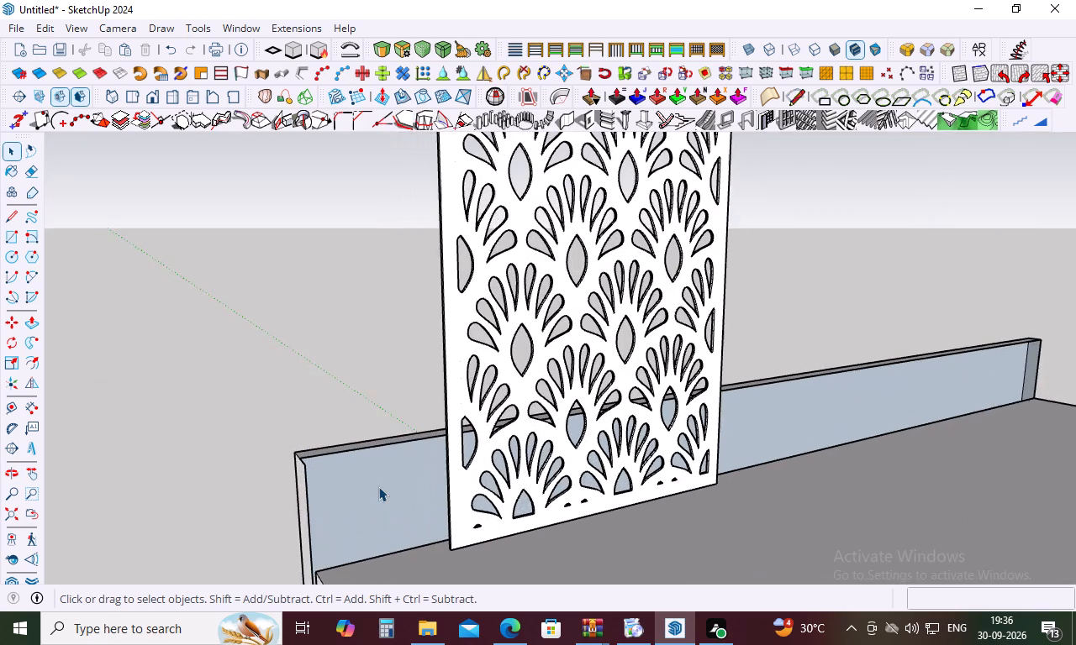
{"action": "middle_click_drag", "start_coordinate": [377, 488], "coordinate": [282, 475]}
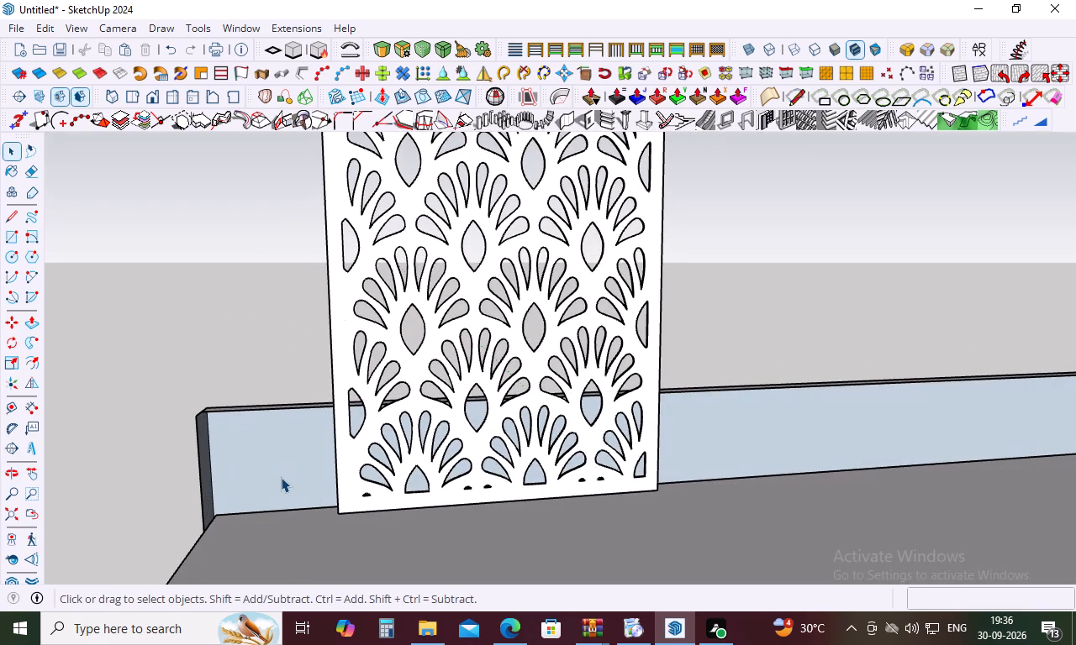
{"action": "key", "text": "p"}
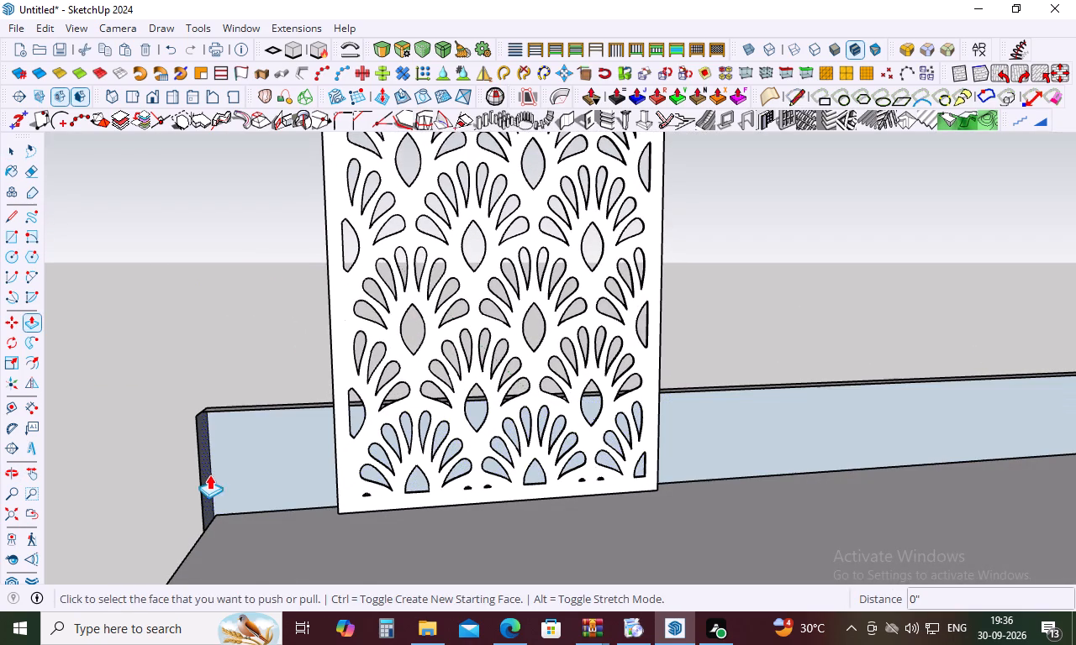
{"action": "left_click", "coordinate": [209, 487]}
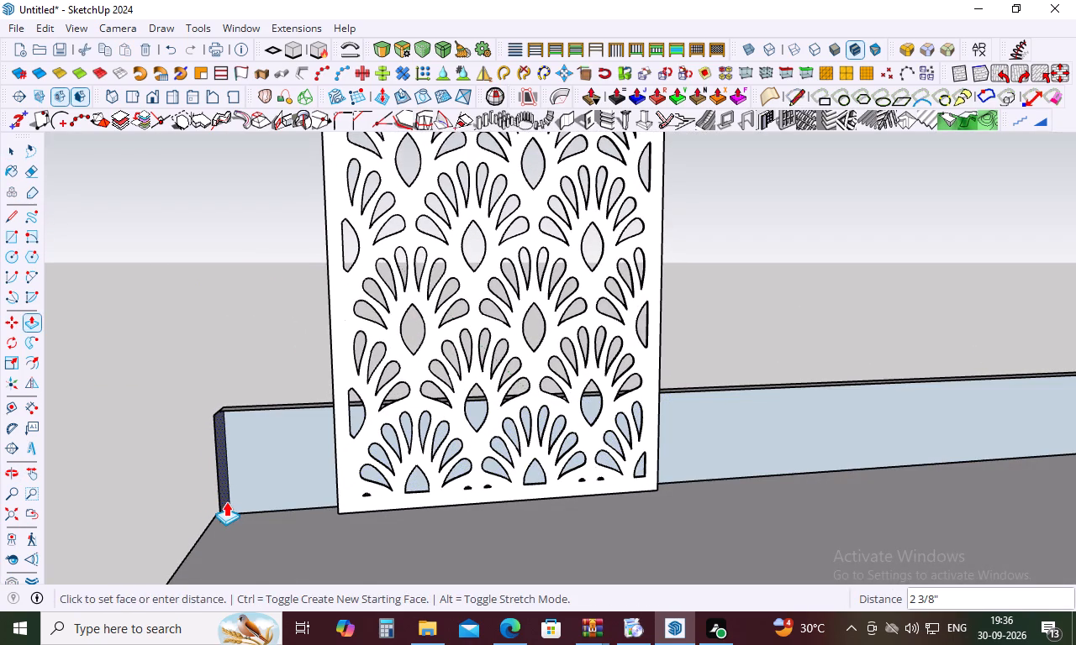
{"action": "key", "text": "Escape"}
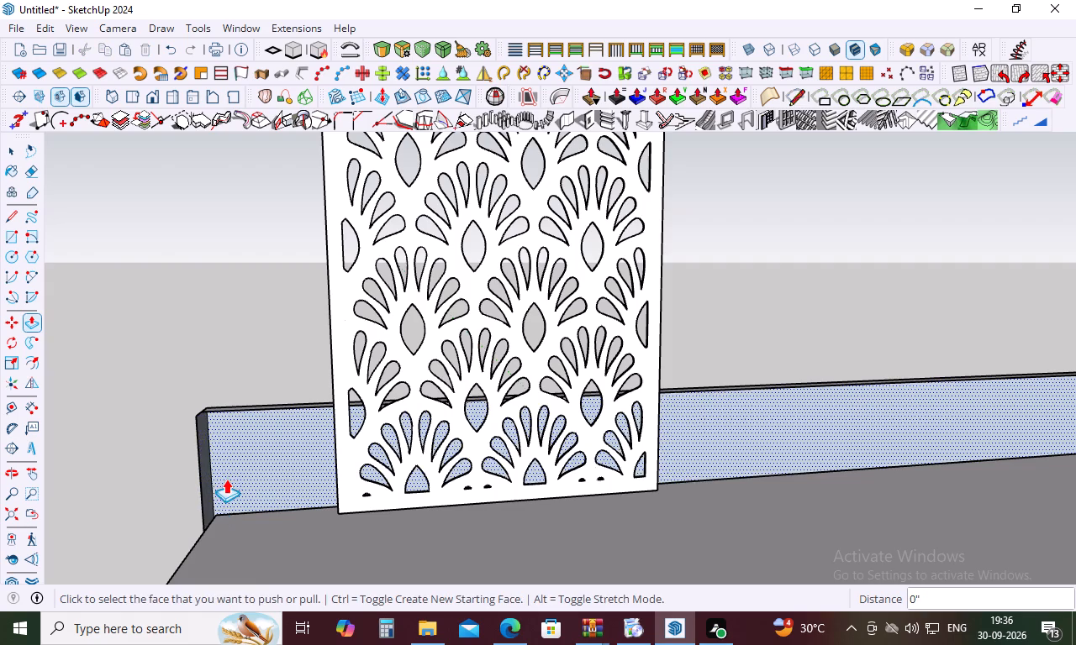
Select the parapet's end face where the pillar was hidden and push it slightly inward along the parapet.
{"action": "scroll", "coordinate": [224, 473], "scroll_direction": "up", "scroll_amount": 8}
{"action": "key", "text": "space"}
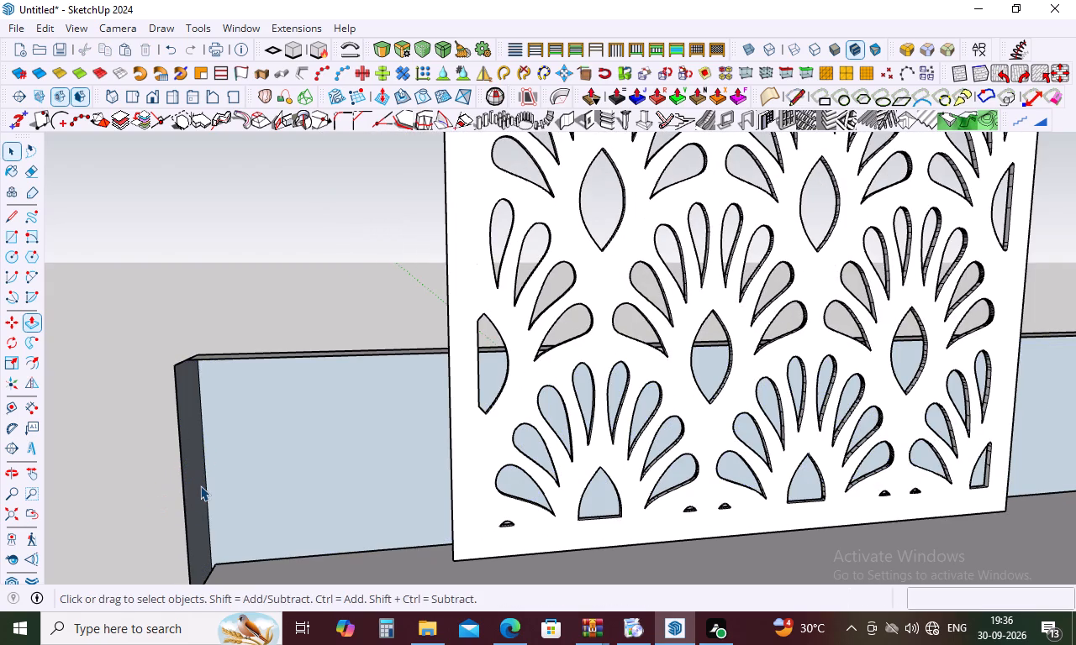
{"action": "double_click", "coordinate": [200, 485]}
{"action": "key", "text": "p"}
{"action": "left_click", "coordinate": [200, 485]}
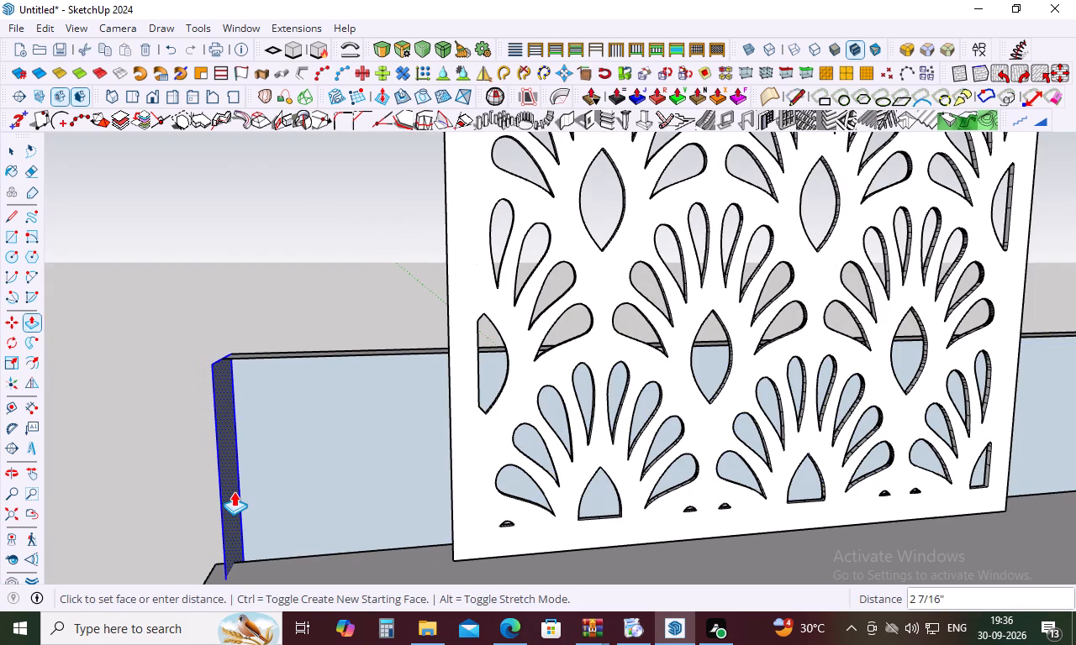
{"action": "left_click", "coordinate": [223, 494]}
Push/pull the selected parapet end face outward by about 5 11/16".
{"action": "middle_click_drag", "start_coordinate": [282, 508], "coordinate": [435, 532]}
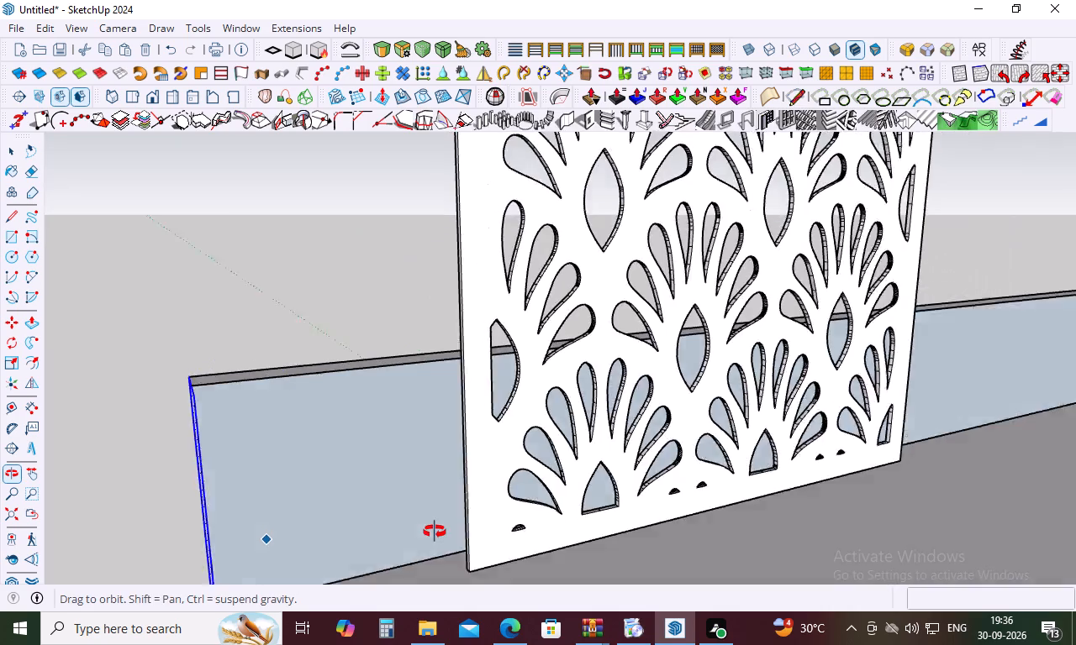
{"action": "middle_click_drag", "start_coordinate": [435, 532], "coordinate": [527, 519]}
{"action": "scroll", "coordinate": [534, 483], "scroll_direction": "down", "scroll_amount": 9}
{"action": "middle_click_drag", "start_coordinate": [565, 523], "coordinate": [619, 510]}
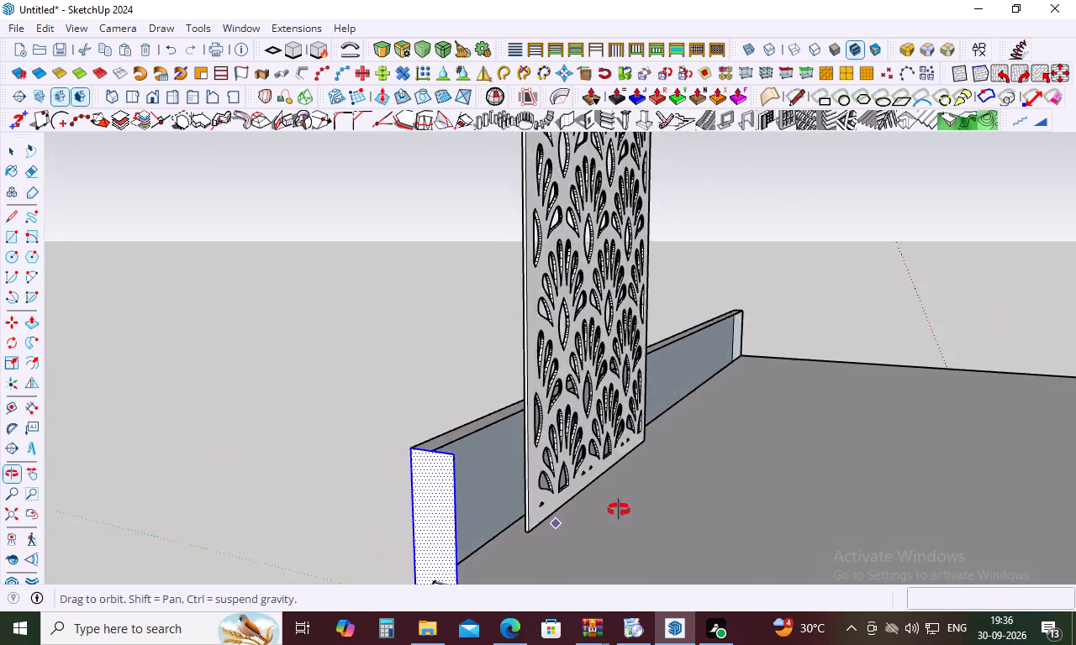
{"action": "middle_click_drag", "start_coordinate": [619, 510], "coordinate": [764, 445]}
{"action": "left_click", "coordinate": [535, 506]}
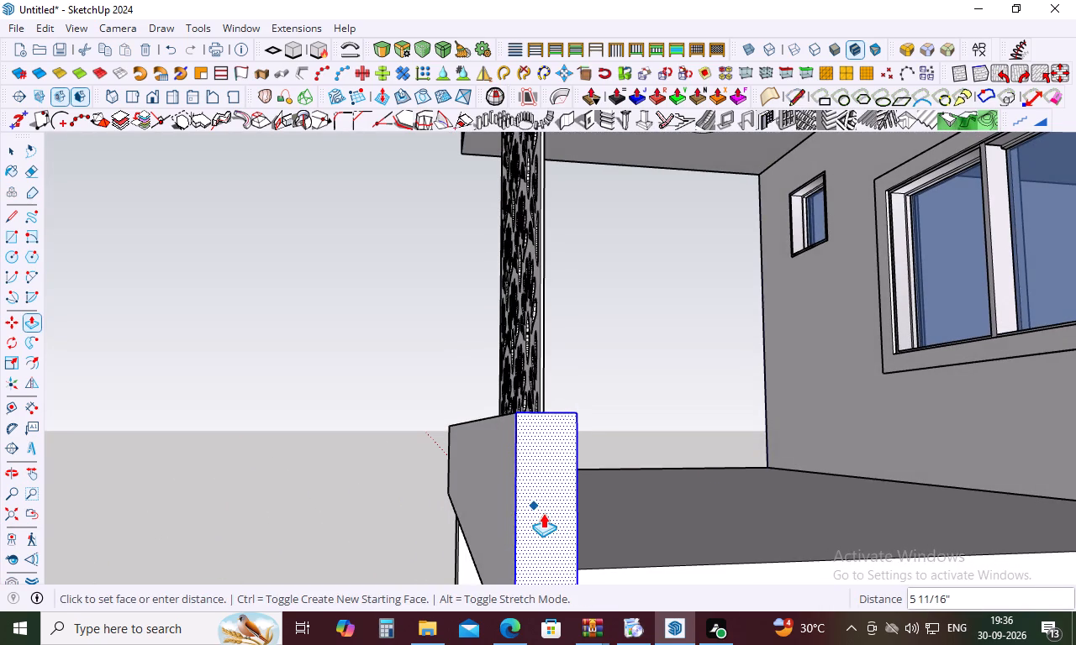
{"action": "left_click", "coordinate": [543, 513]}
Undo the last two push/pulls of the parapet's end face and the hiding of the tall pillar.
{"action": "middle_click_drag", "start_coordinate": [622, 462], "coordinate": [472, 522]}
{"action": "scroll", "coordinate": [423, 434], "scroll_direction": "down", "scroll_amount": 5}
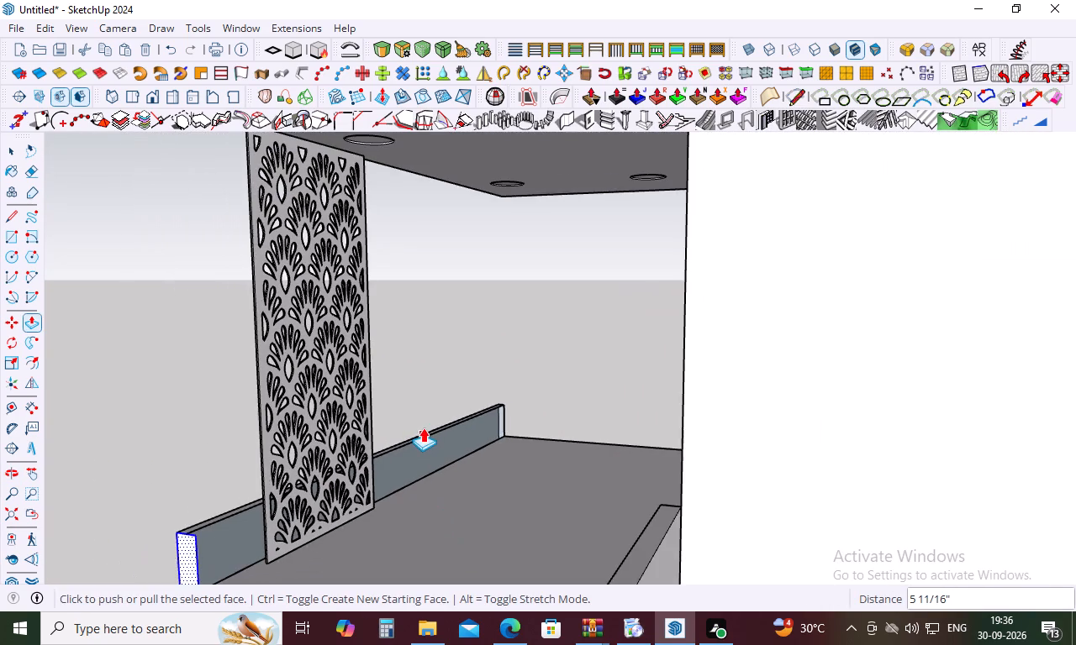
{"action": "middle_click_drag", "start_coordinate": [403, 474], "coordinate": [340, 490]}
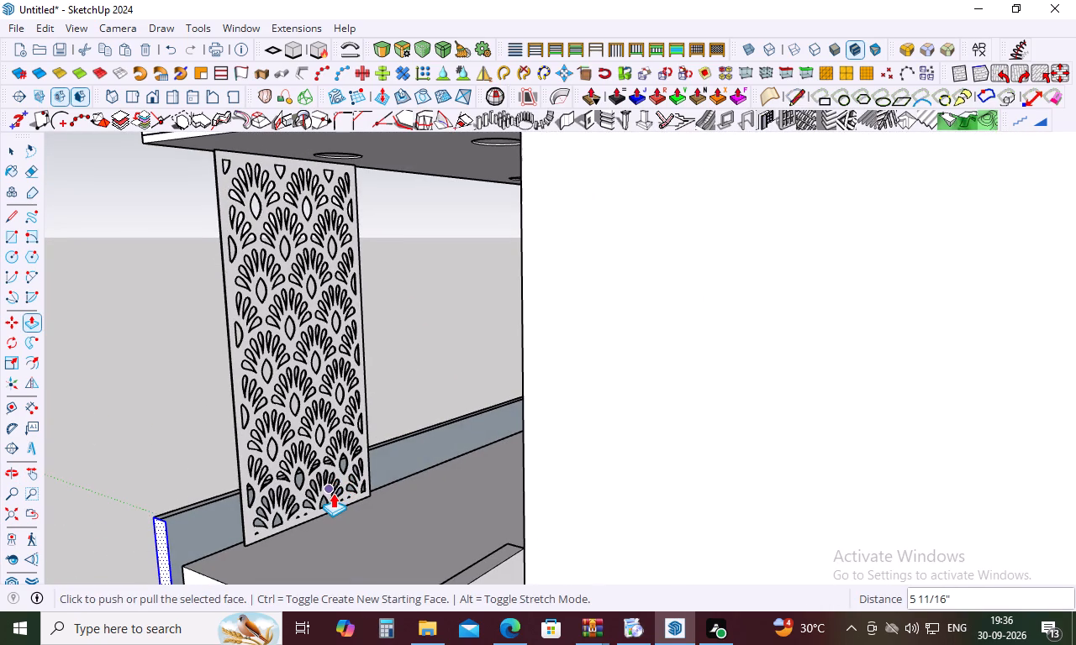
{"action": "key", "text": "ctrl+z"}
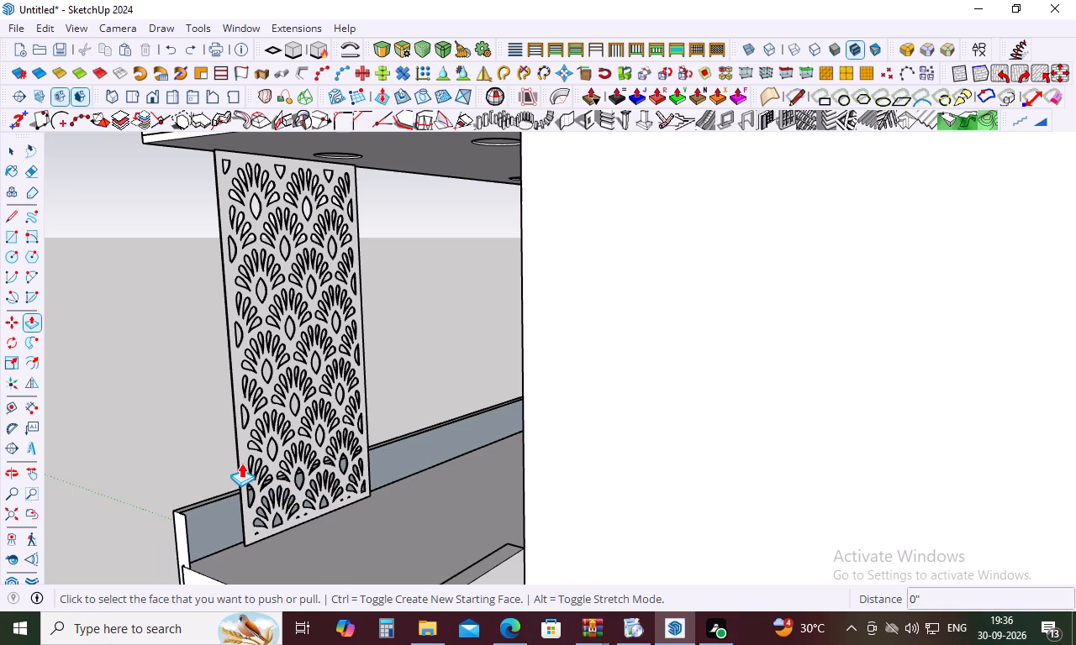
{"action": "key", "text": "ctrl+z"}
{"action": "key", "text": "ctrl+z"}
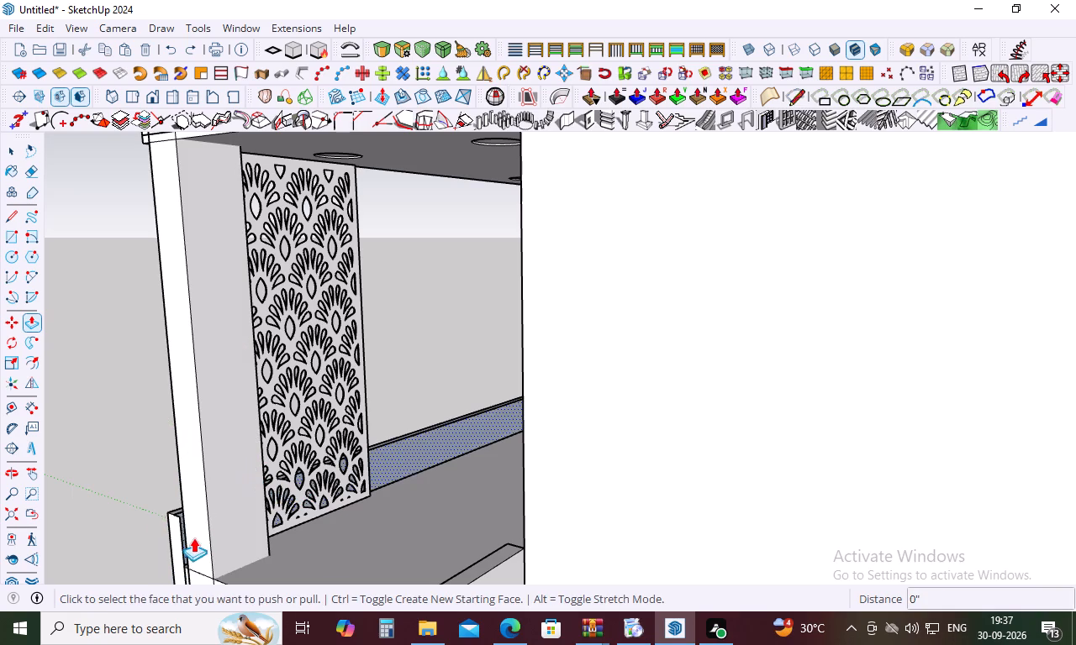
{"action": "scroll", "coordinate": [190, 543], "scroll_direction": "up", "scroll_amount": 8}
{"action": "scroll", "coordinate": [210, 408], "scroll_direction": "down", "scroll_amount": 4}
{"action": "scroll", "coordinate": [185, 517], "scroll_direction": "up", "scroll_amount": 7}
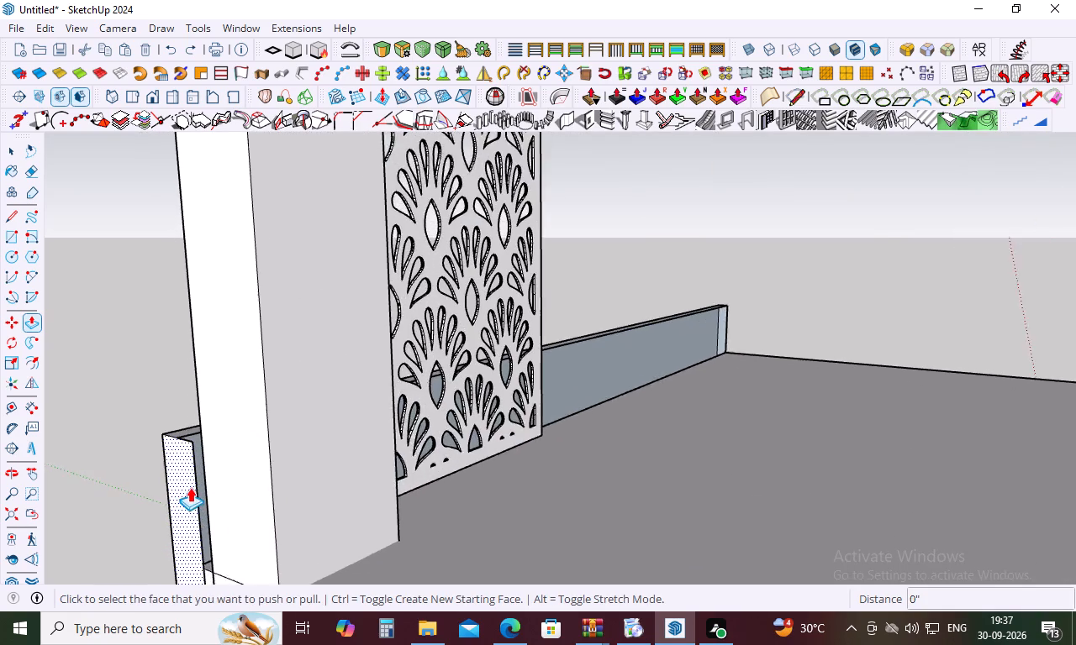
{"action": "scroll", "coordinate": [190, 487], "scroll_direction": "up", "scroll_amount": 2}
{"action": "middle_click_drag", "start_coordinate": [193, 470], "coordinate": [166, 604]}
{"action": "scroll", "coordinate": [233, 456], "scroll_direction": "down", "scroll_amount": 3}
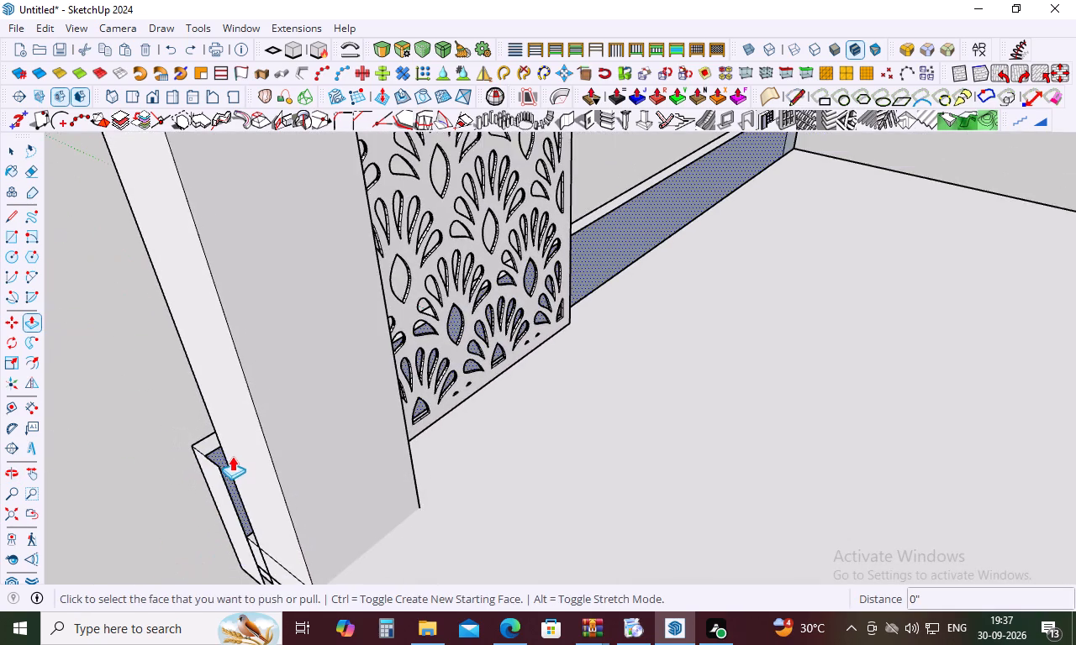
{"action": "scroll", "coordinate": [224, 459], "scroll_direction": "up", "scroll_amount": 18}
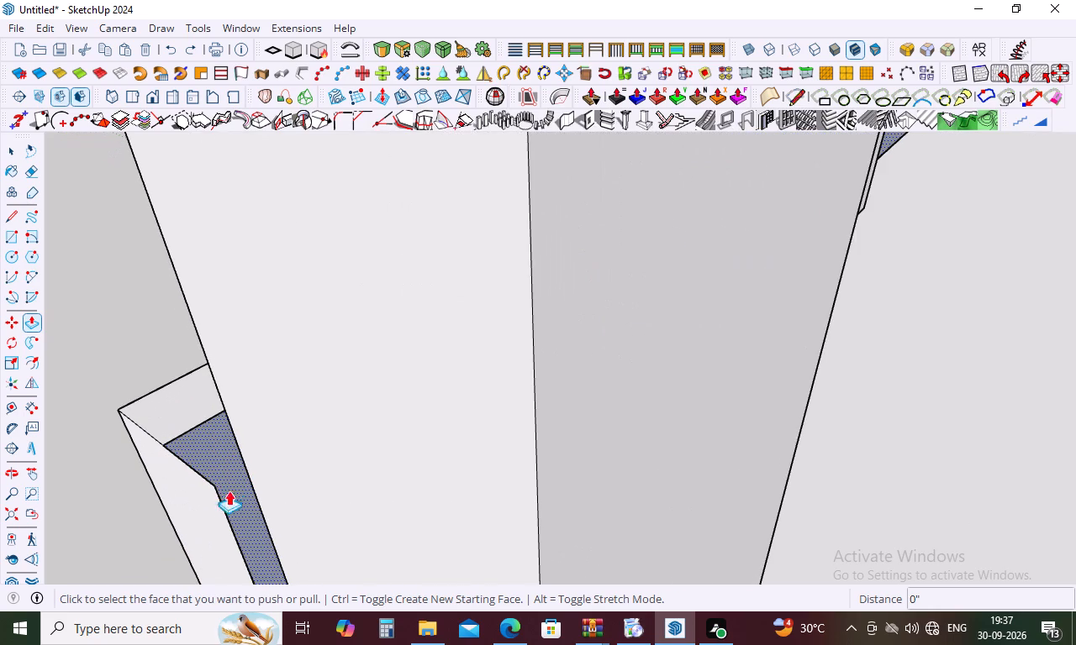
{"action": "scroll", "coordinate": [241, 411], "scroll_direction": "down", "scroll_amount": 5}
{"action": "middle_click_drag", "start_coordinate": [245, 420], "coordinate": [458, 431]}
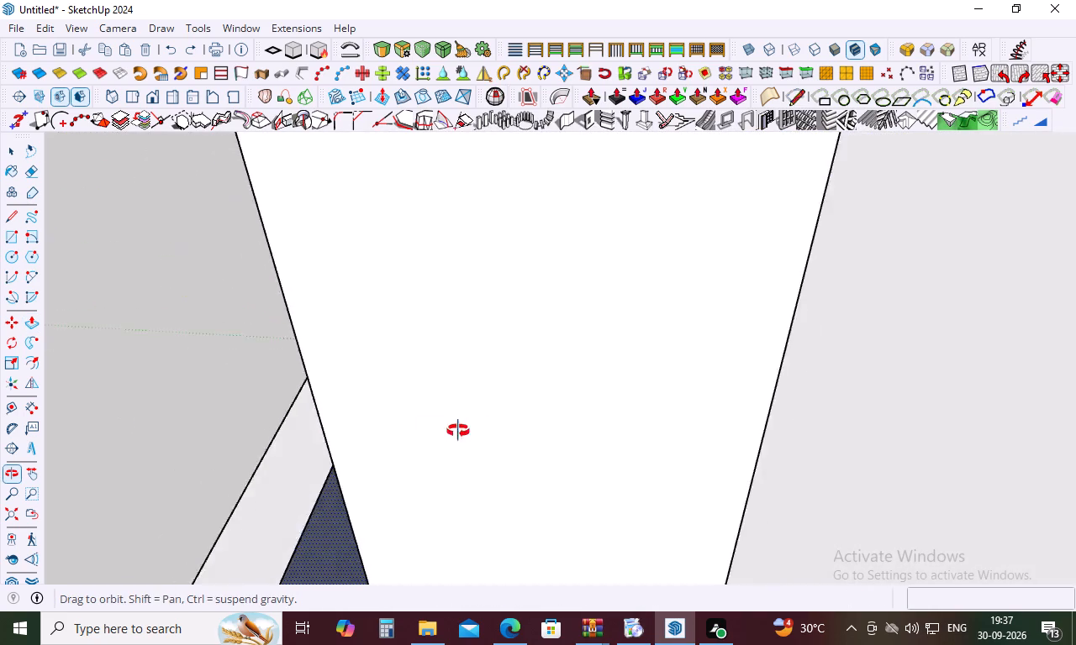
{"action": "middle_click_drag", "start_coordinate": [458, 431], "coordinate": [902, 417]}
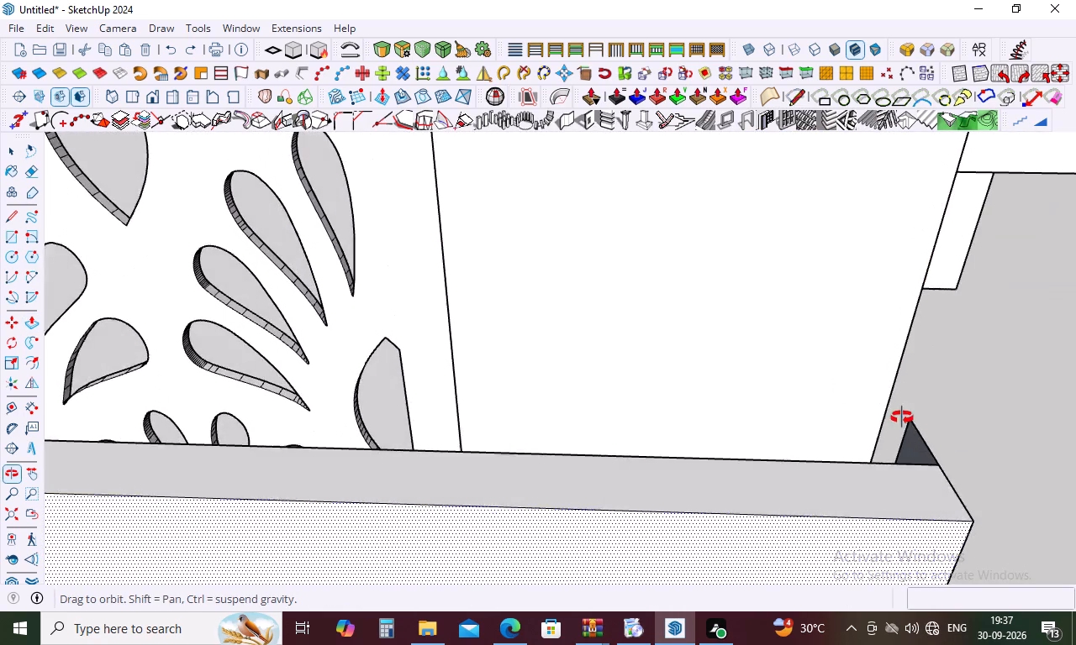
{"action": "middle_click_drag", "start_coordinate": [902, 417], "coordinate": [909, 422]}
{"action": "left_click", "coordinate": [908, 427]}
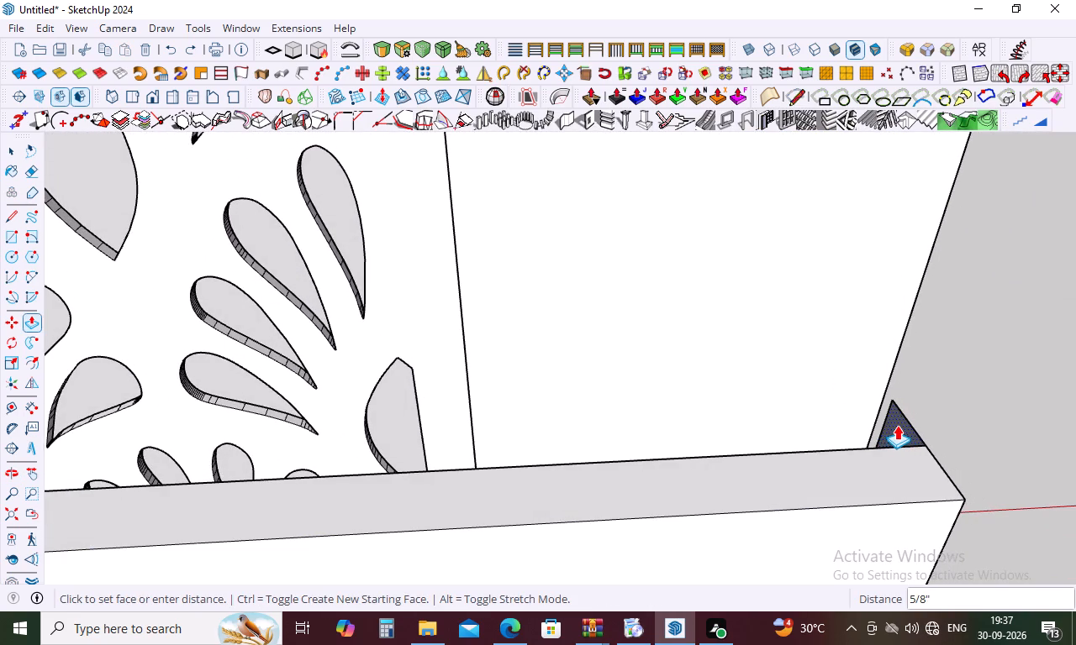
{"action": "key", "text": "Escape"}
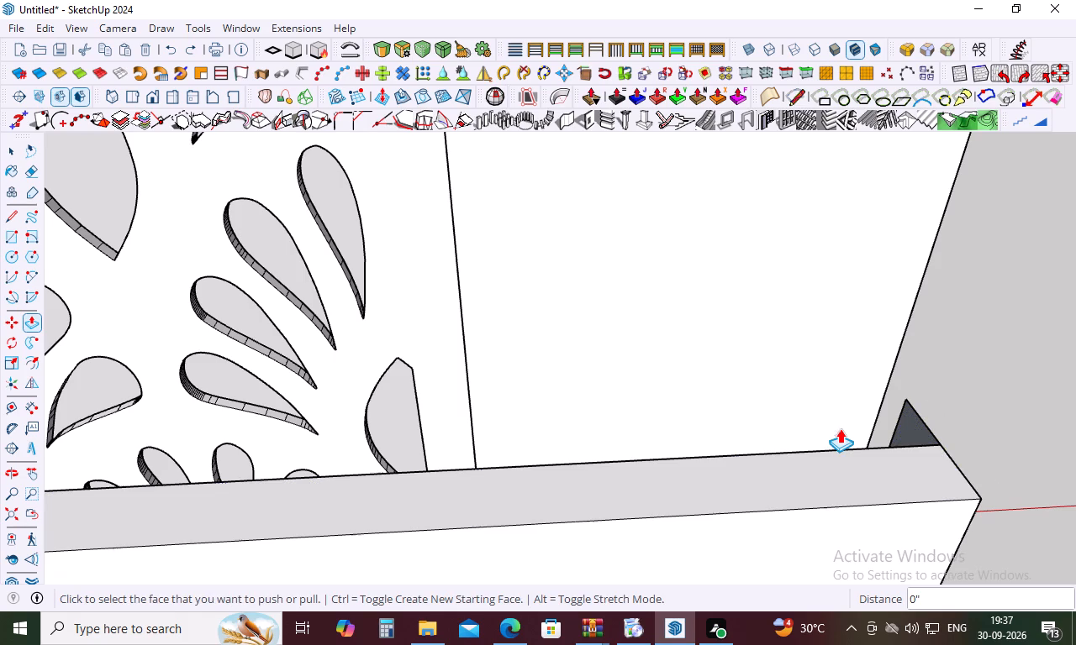
Undo the earlier edits that formed the parapet's return piece around its end by the tall pillar.
{"action": "key", "text": "ctrl+z"}
{"action": "key", "text": "ctrl+z"}
{"action": "key", "text": "ctrl+z"}
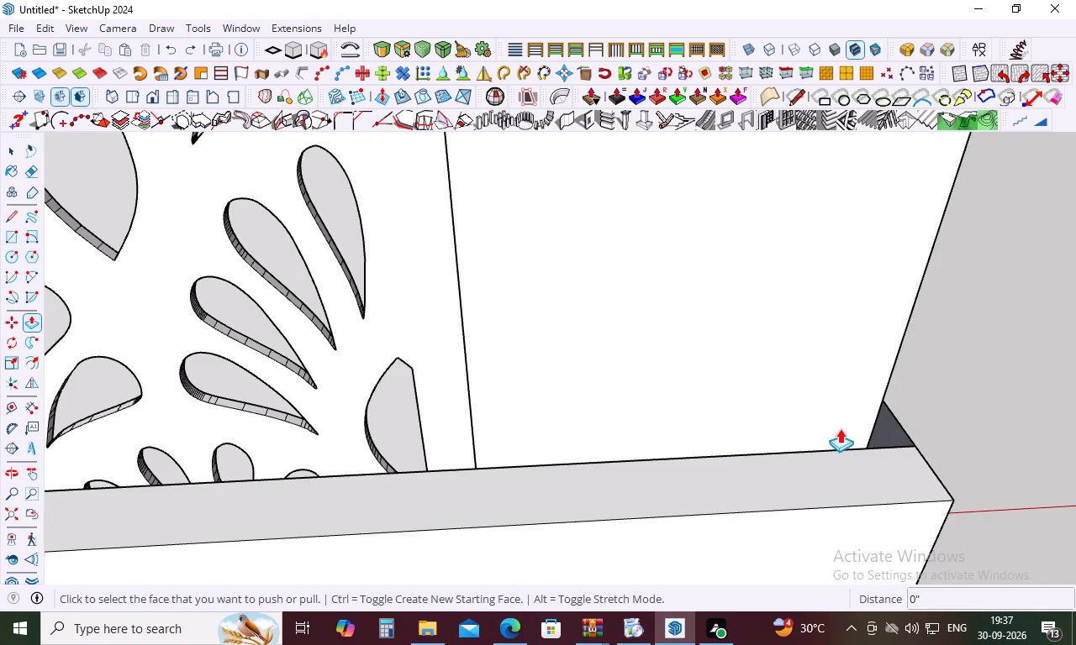
{"action": "key", "text": "ctrl+z"}
{"action": "key", "text": "ctrl+z"}
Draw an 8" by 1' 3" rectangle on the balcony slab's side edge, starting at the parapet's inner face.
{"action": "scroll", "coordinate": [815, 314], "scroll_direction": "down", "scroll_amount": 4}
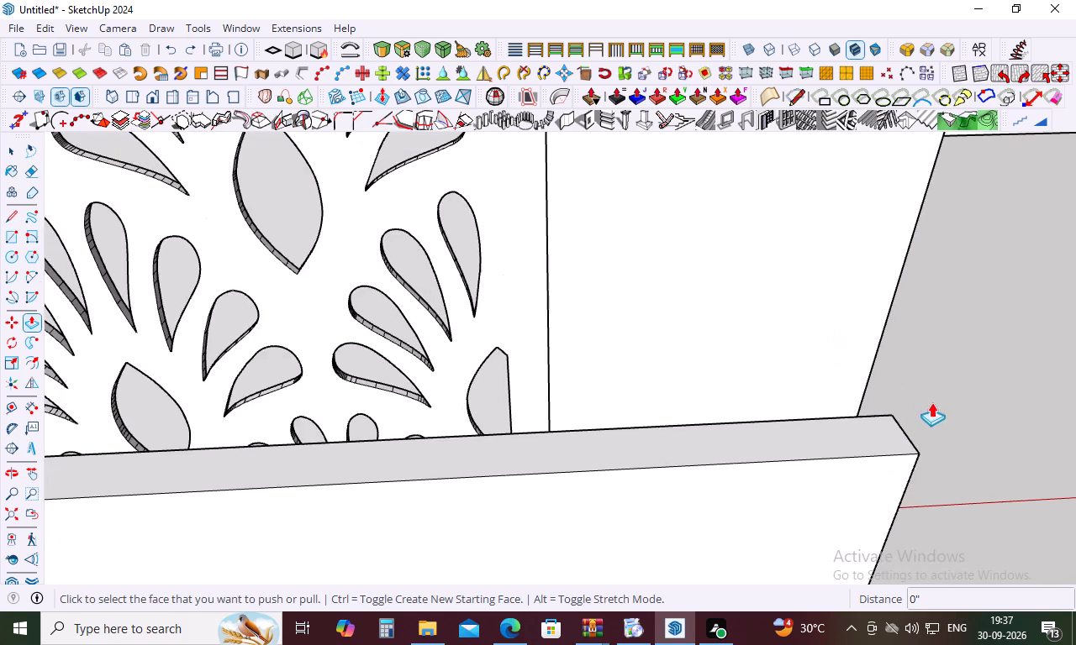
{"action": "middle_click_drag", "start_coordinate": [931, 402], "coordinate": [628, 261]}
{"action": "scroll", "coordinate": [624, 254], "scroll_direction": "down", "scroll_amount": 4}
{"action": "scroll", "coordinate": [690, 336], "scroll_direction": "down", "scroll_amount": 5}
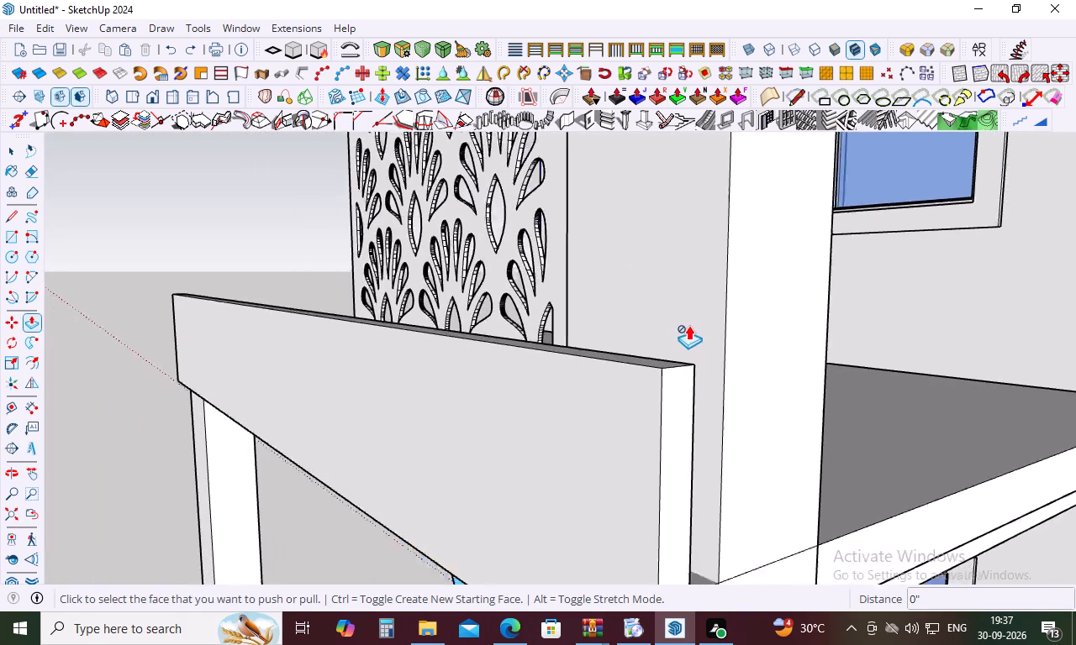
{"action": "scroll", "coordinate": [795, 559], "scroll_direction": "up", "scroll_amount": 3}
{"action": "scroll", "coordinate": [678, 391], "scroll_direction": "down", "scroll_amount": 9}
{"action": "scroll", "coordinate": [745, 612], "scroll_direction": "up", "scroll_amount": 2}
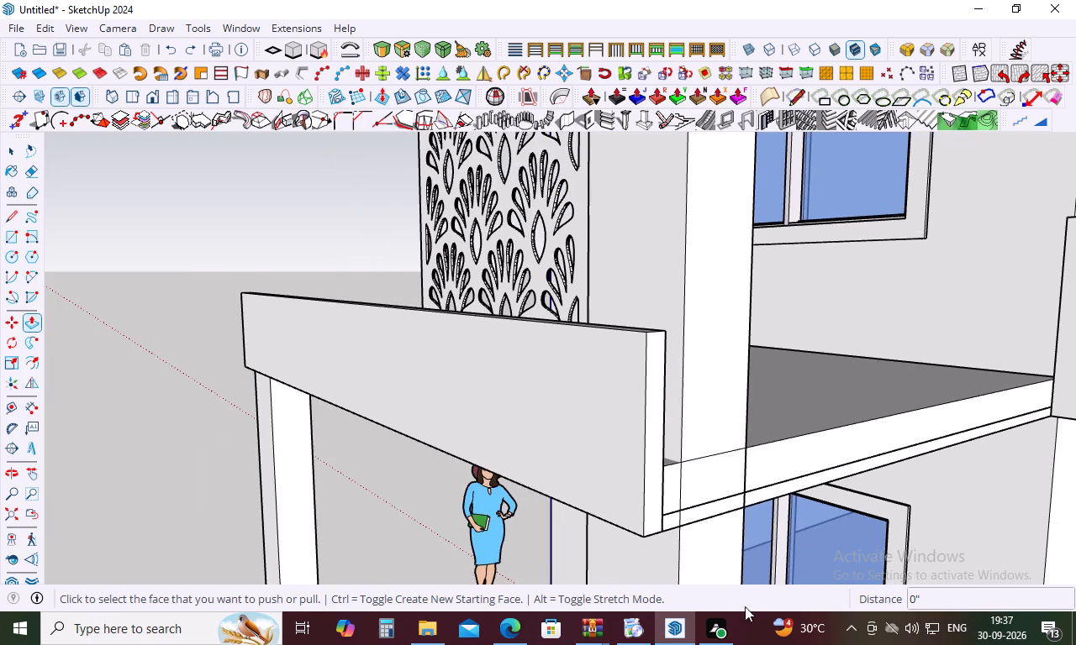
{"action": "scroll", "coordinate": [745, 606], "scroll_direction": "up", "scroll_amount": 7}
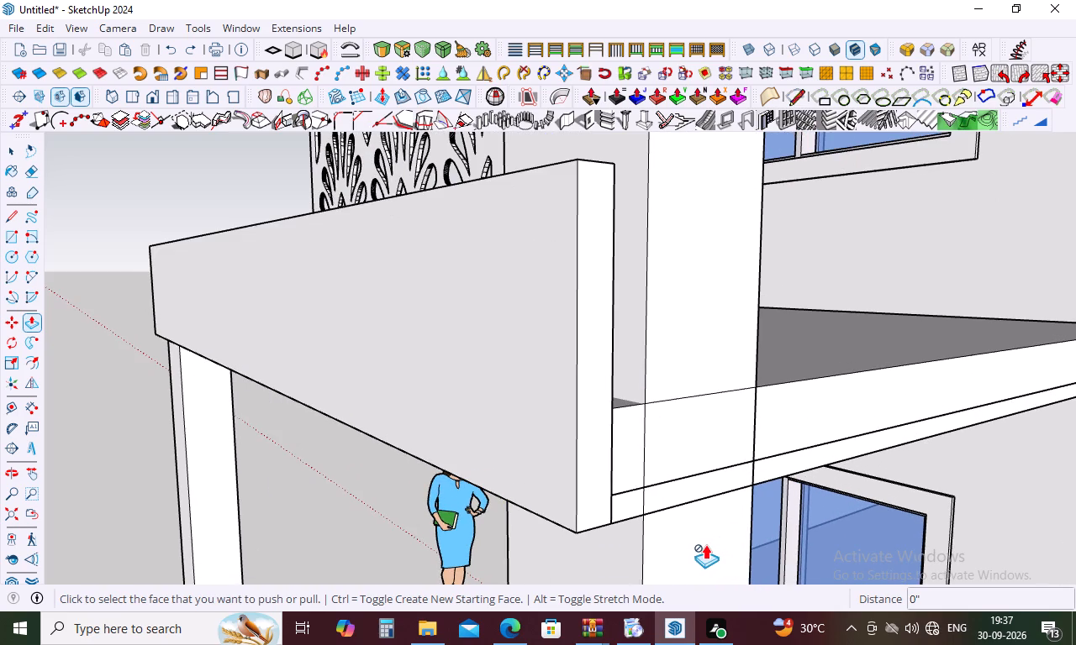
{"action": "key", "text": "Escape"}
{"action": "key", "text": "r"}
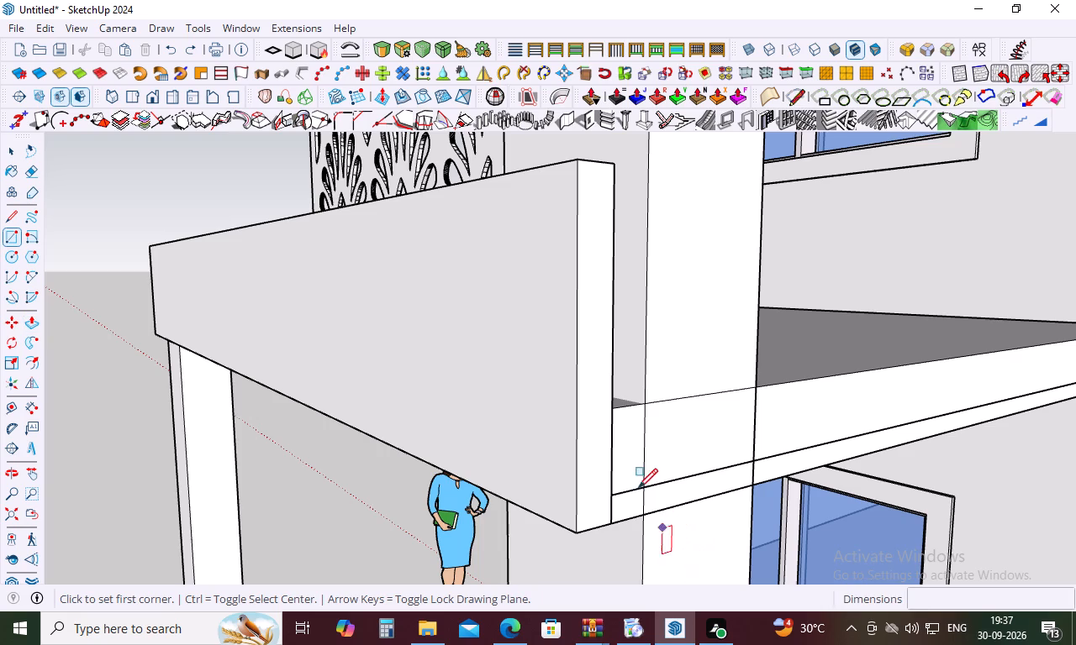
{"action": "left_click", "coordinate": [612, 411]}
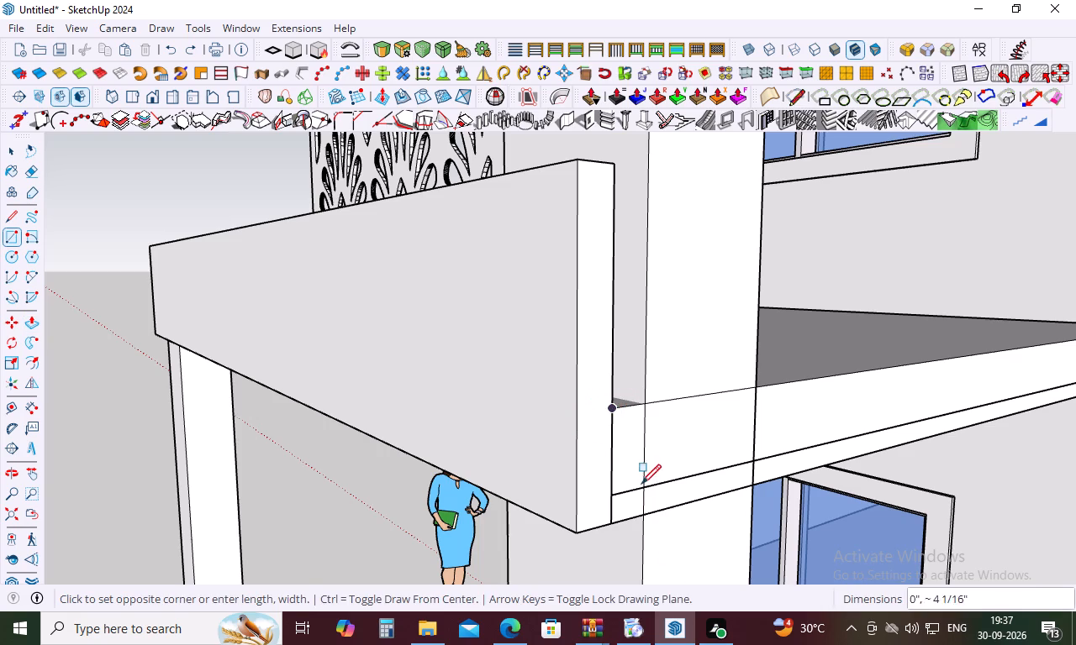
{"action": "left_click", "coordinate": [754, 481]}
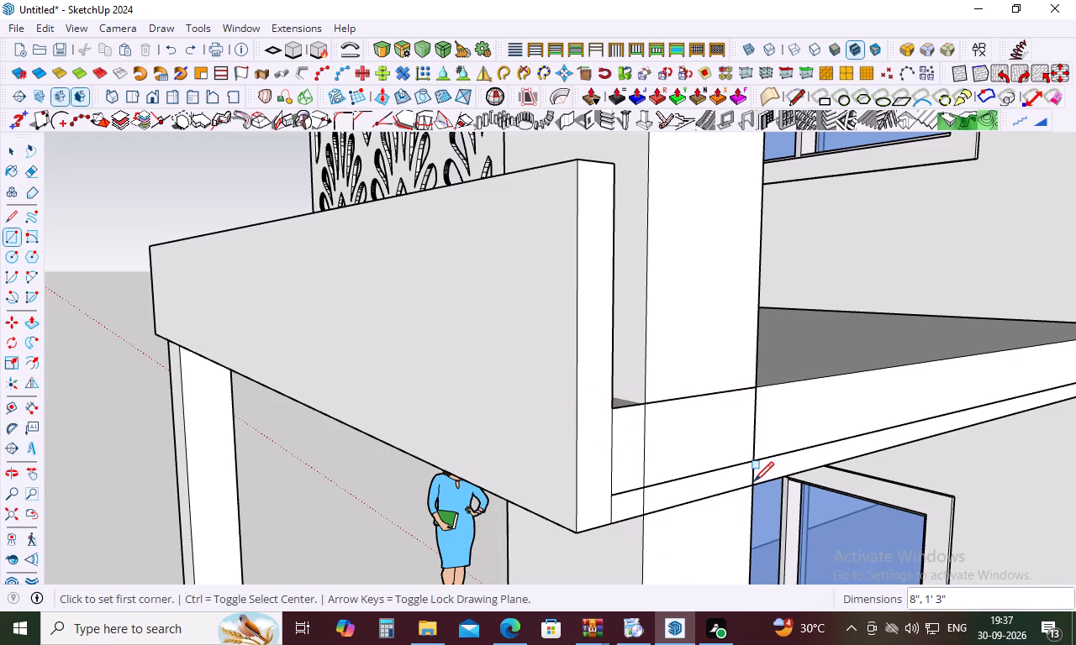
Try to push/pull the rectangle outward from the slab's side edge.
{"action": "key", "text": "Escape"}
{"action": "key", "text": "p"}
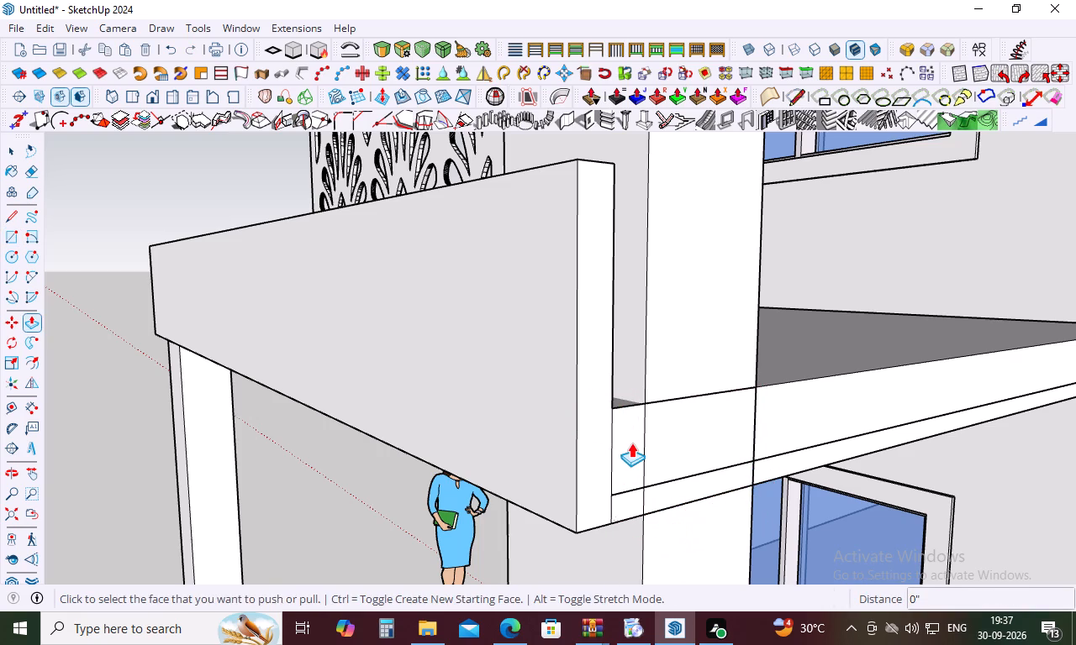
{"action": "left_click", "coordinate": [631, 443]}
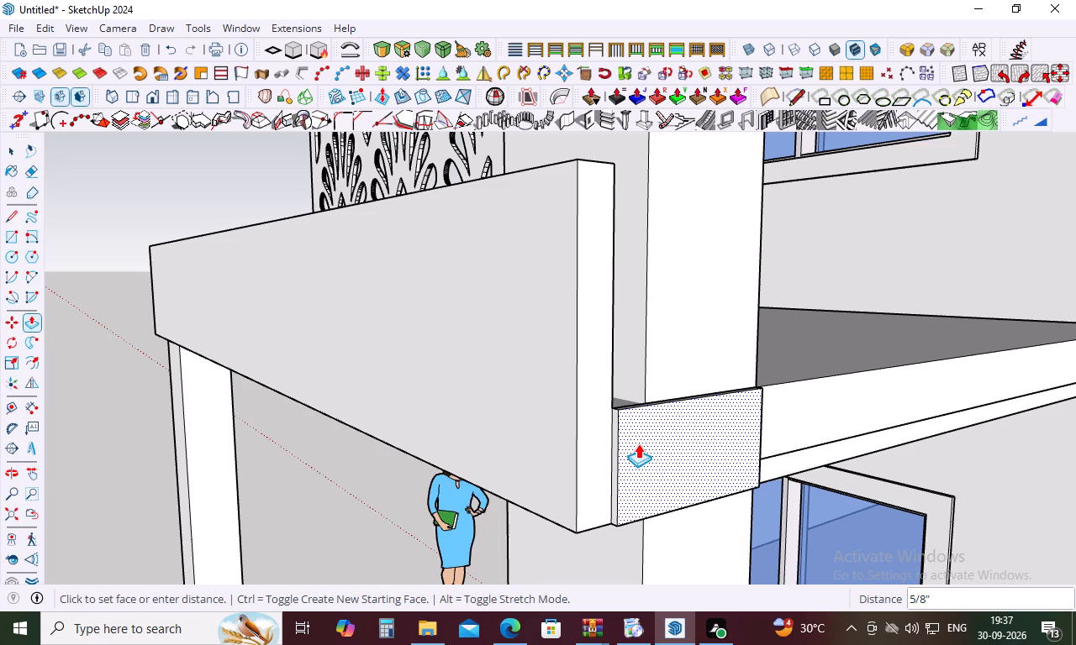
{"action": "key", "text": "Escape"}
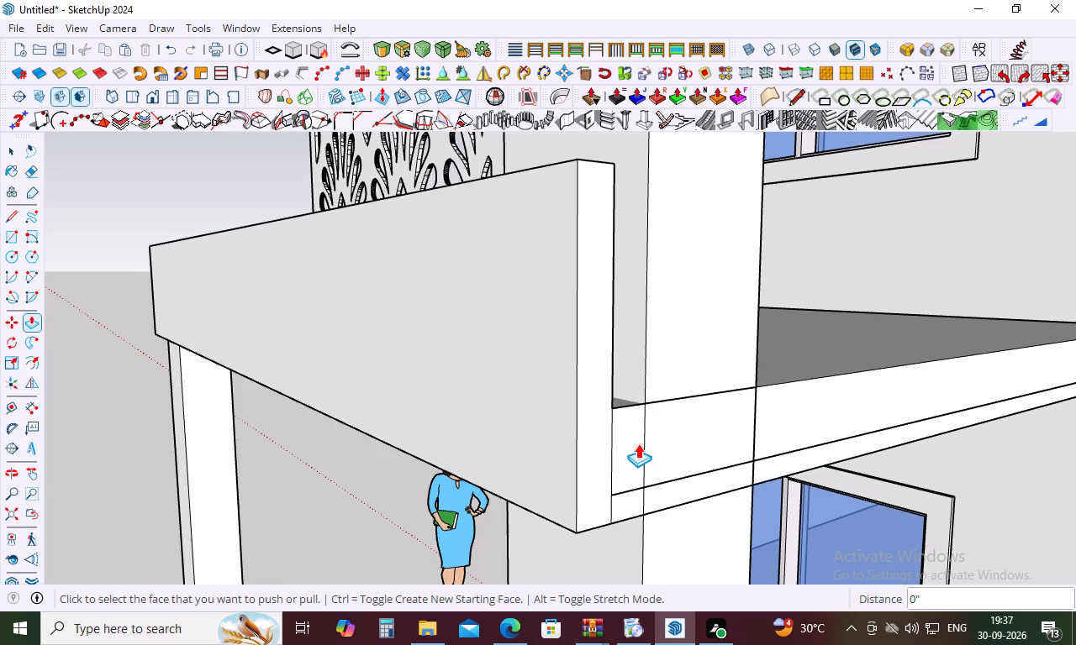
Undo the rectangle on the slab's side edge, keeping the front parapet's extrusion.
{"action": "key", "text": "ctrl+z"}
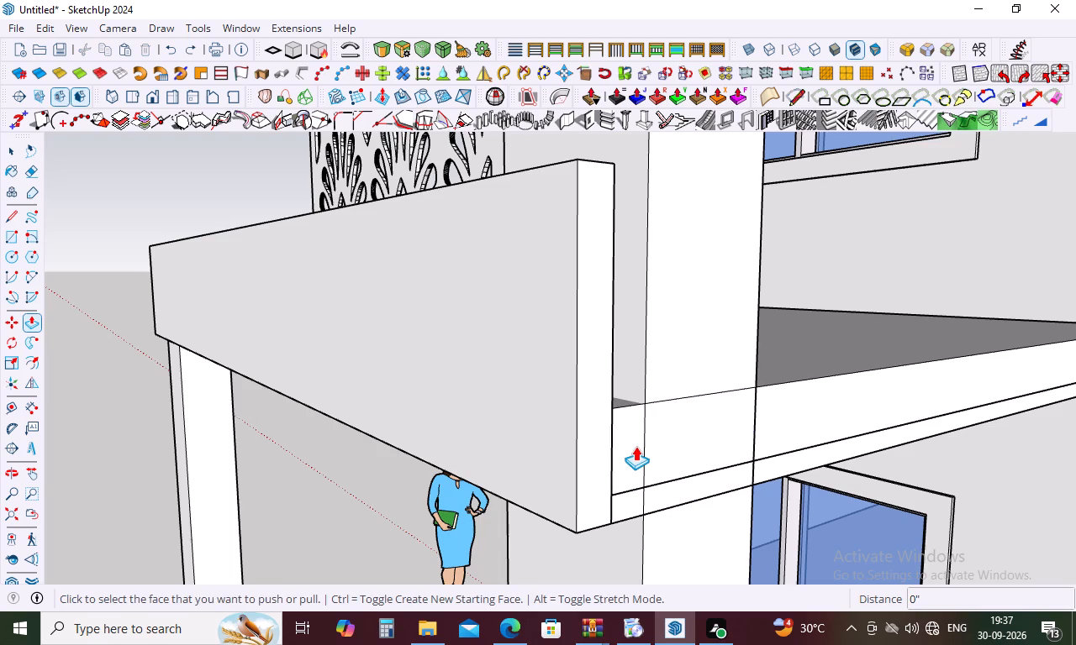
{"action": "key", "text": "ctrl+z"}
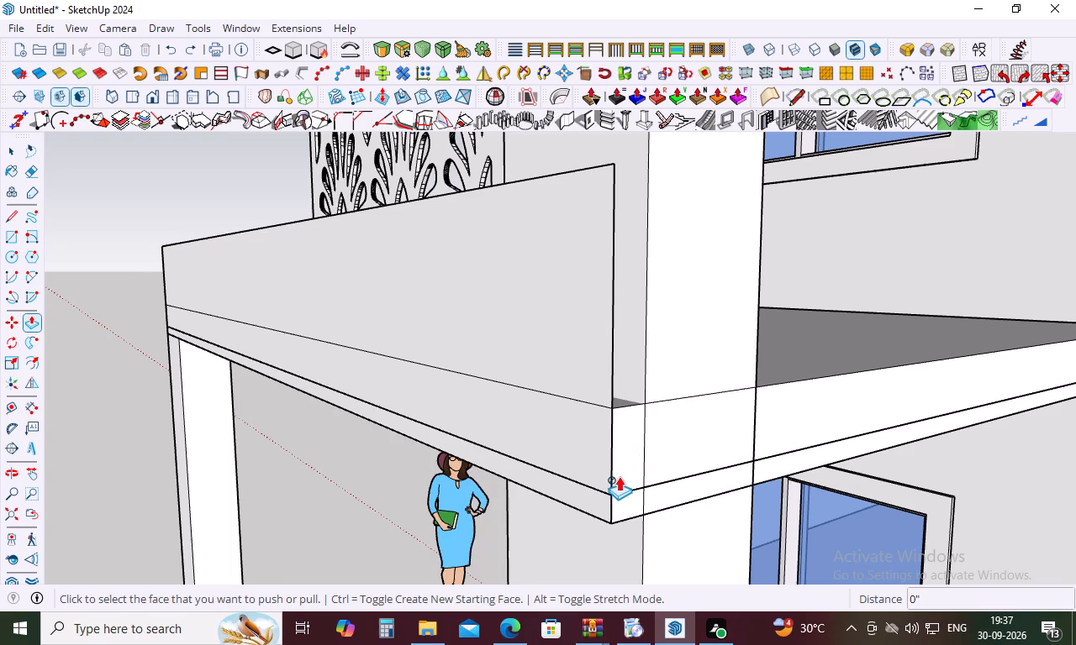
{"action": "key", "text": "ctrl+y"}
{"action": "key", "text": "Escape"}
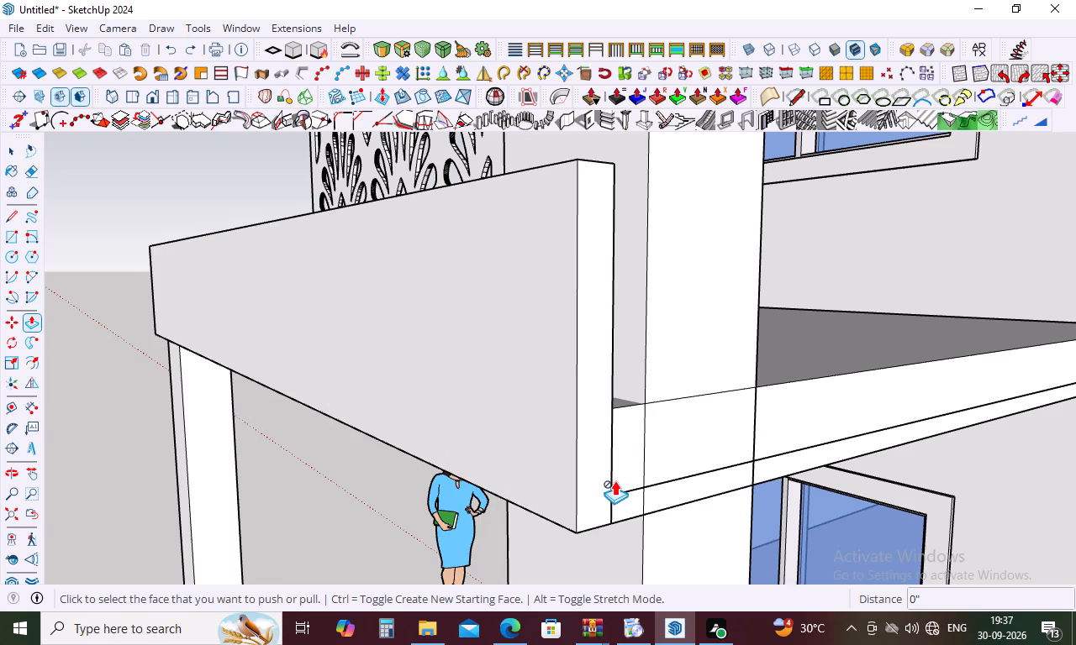
Measure the front parapet's thickness across its top at the end away from the tall pillar.
{"action": "scroll", "coordinate": [678, 381], "scroll_direction": "down", "scroll_amount": 3}
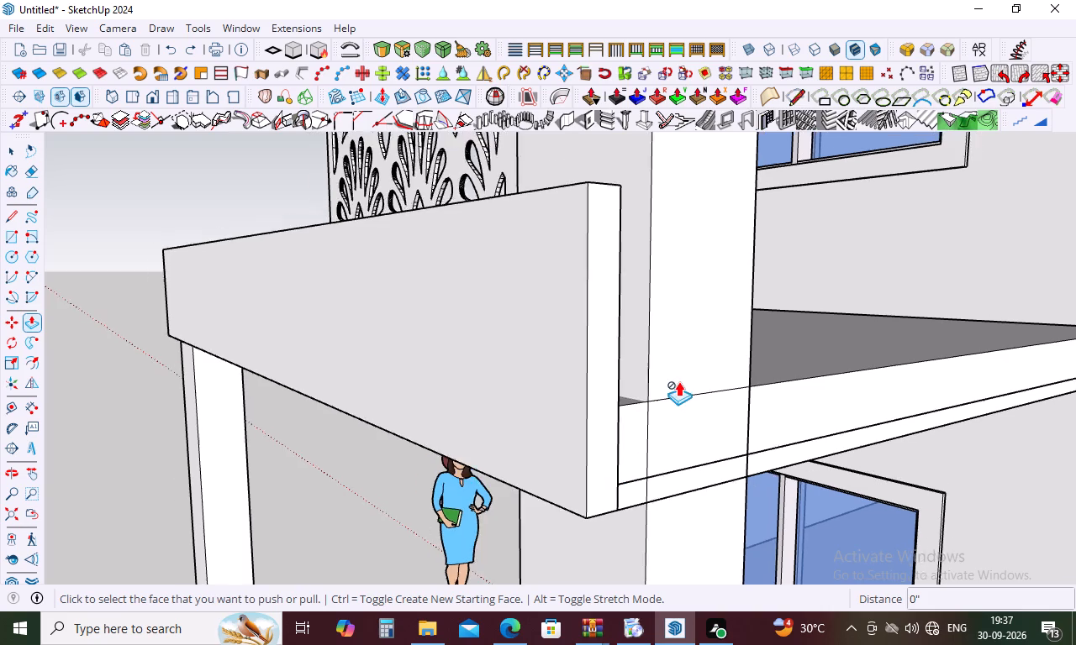
{"action": "scroll", "coordinate": [678, 381], "scroll_direction": "down", "scroll_amount": 1}
{"action": "middle_click_drag", "start_coordinate": [681, 383], "coordinate": [750, 459]}
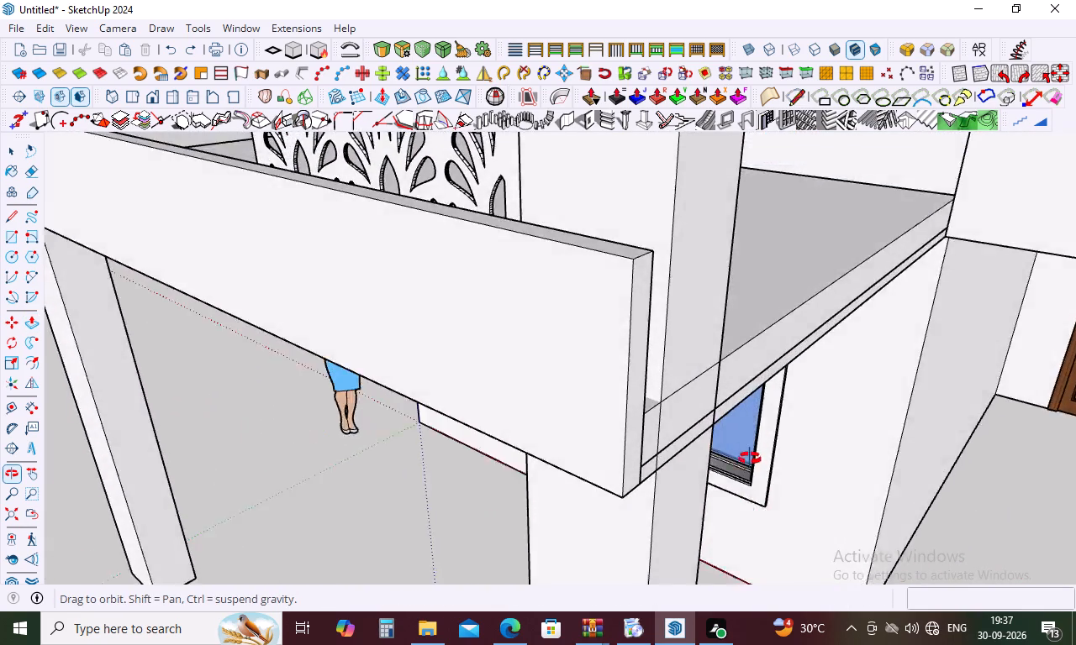
{"action": "middle_click_drag", "start_coordinate": [750, 459], "coordinate": [900, 404]}
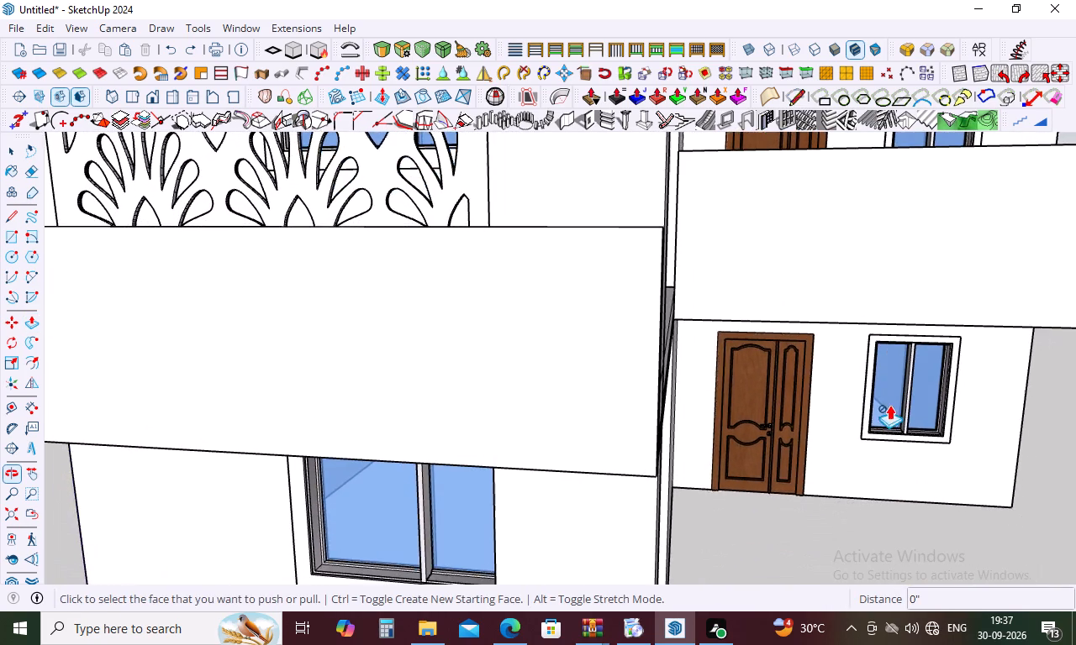
{"action": "scroll", "coordinate": [875, 395], "scroll_direction": "down", "scroll_amount": 9}
{"action": "middle_click_drag", "start_coordinate": [731, 397], "coordinate": [773, 505]}
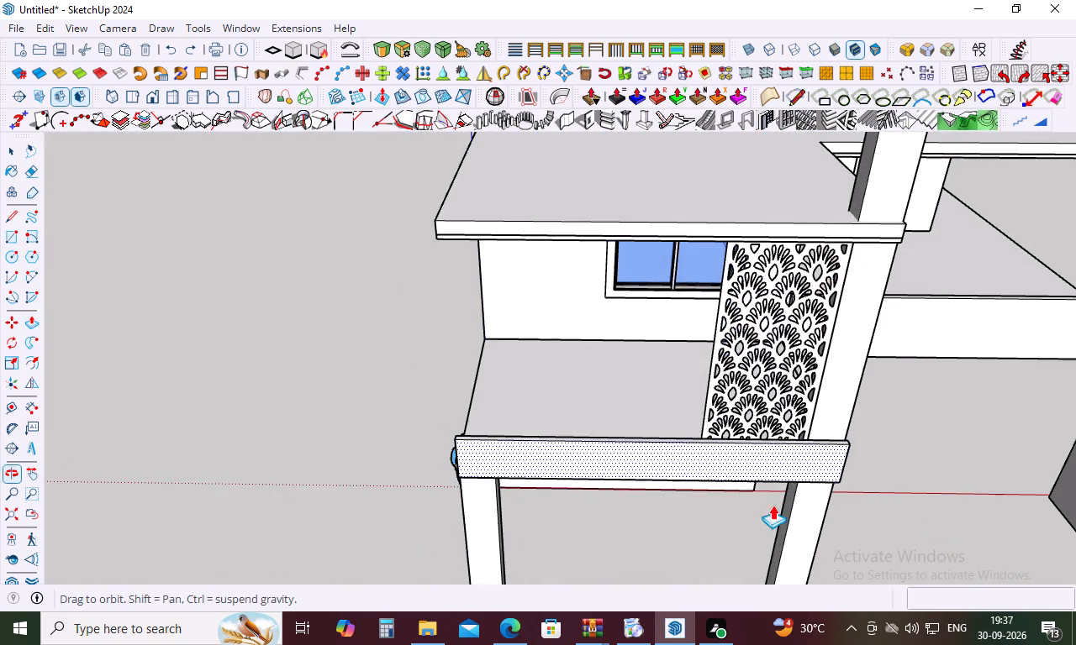
{"action": "scroll", "coordinate": [511, 443], "scroll_direction": "up", "scroll_amount": 13}
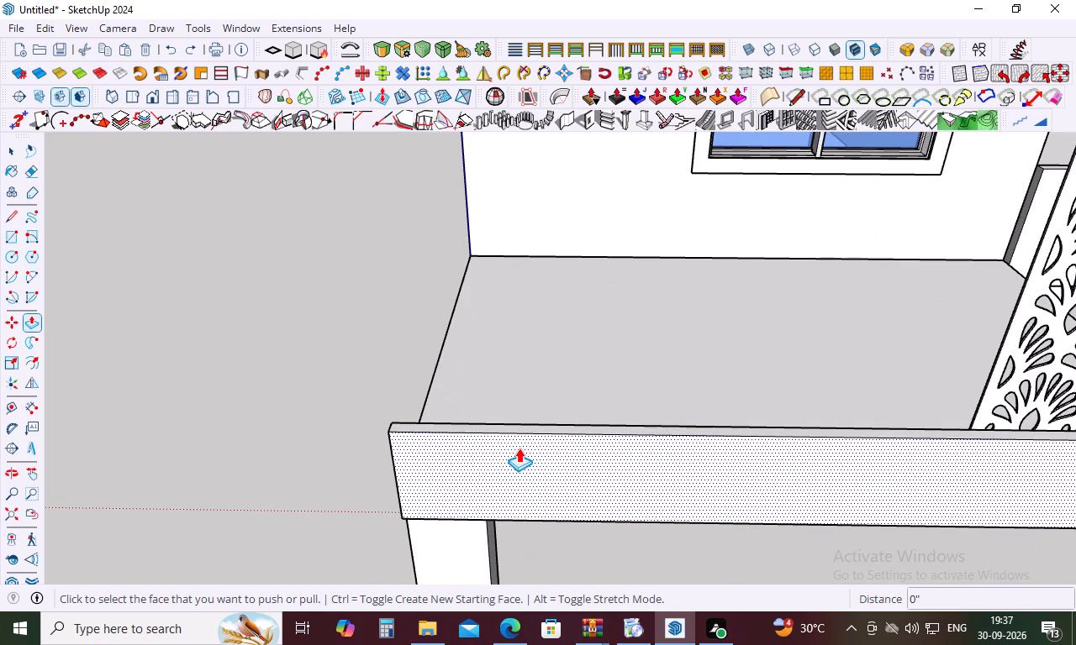
{"action": "key", "text": "d"}
{"action": "left_click", "coordinate": [29, 406]}
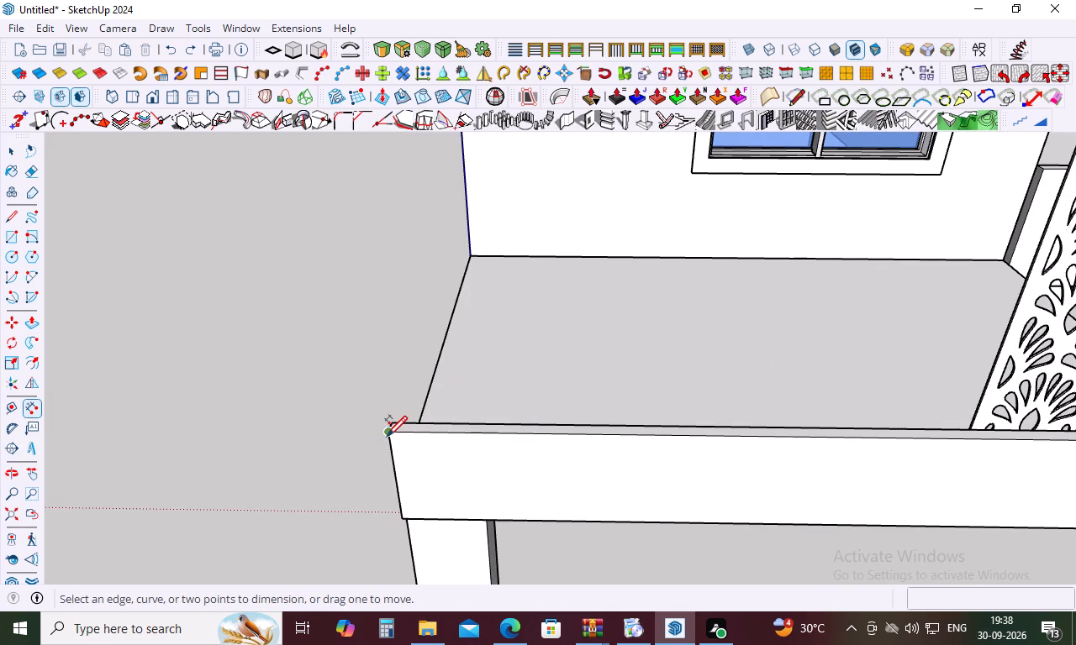
{"action": "left_click", "coordinate": [388, 433]}
{"action": "left_click", "coordinate": [393, 422]}
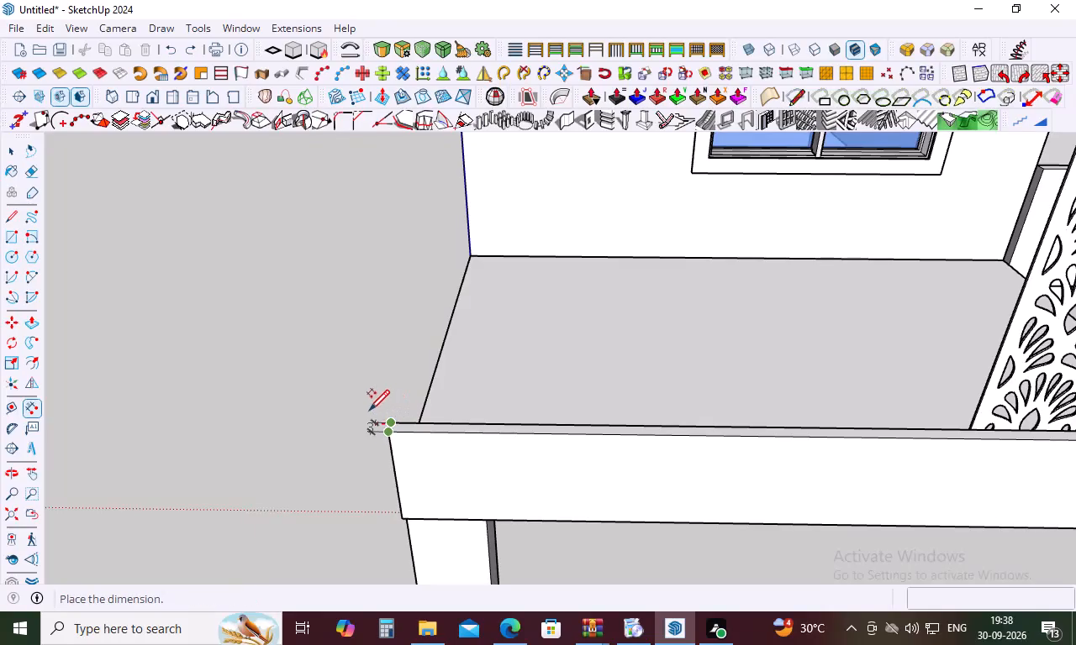
{"action": "key", "text": "Escape"}
Draw a 2' by 1' 6" rectangle from the front parapet's outer top corner to the pillar's far edge at the slab's underside.
{"action": "scroll", "coordinate": [212, 345], "scroll_direction": "down", "scroll_amount": 7}
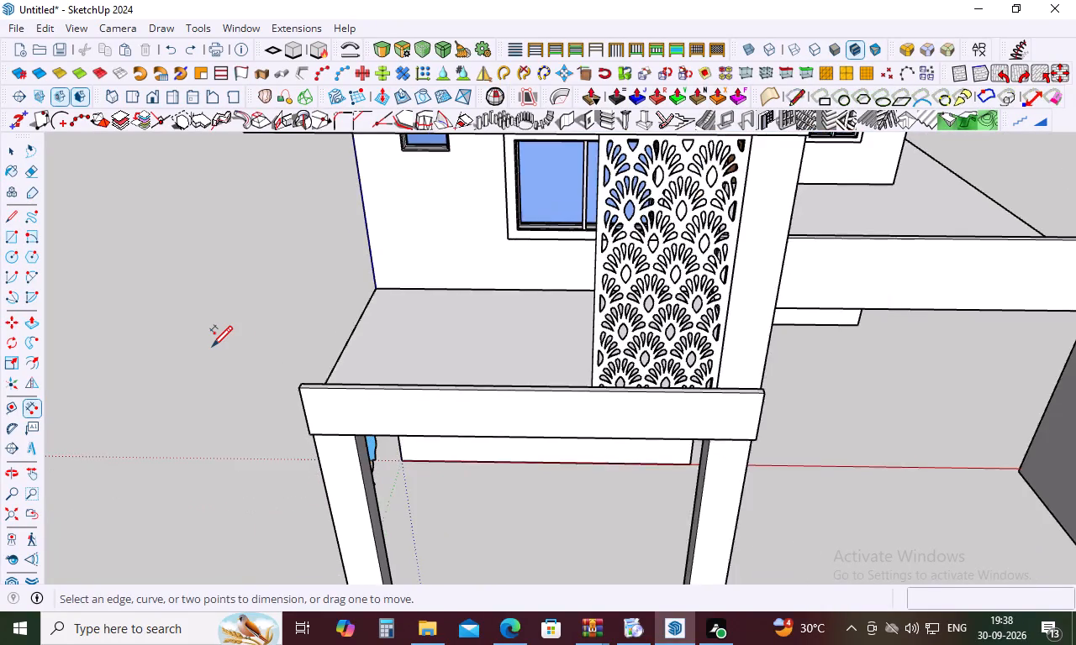
{"action": "scroll", "coordinate": [212, 345], "scroll_direction": "down", "scroll_amount": 6}
{"action": "middle_click_drag", "start_coordinate": [419, 415], "coordinate": [302, 302]}
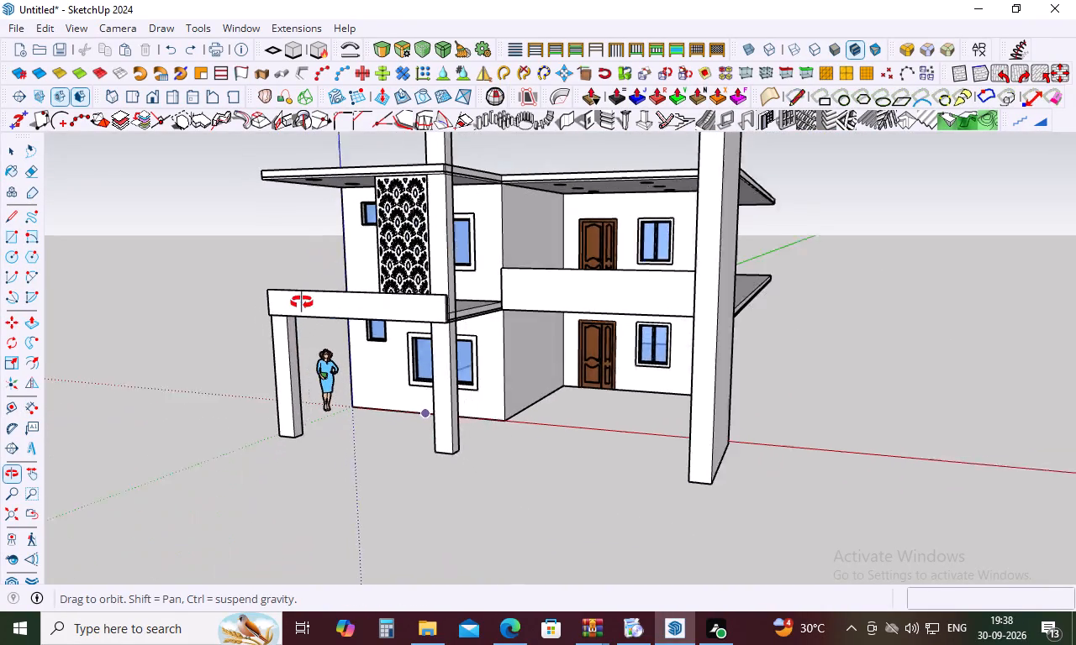
{"action": "middle_click_drag", "start_coordinate": [302, 302], "coordinate": [296, 302]}
{"action": "scroll", "coordinate": [445, 312], "scroll_direction": "up", "scroll_amount": 14}
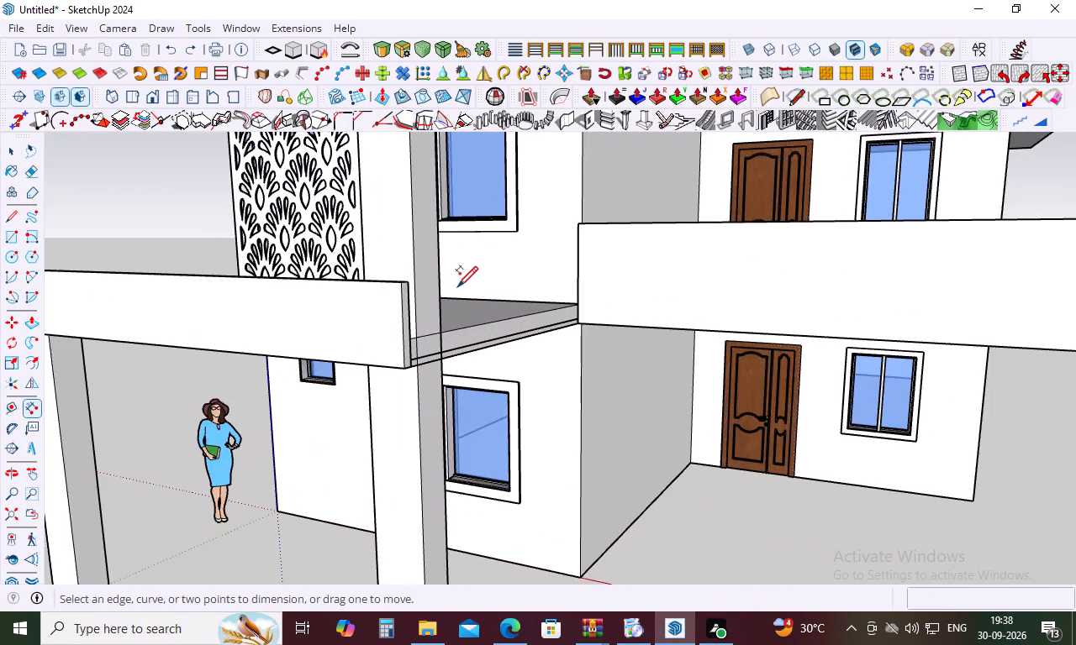
{"action": "scroll", "coordinate": [458, 286], "scroll_direction": "up", "scroll_amount": 5}
{"action": "scroll", "coordinate": [414, 361], "scroll_direction": "up", "scroll_amount": 10}
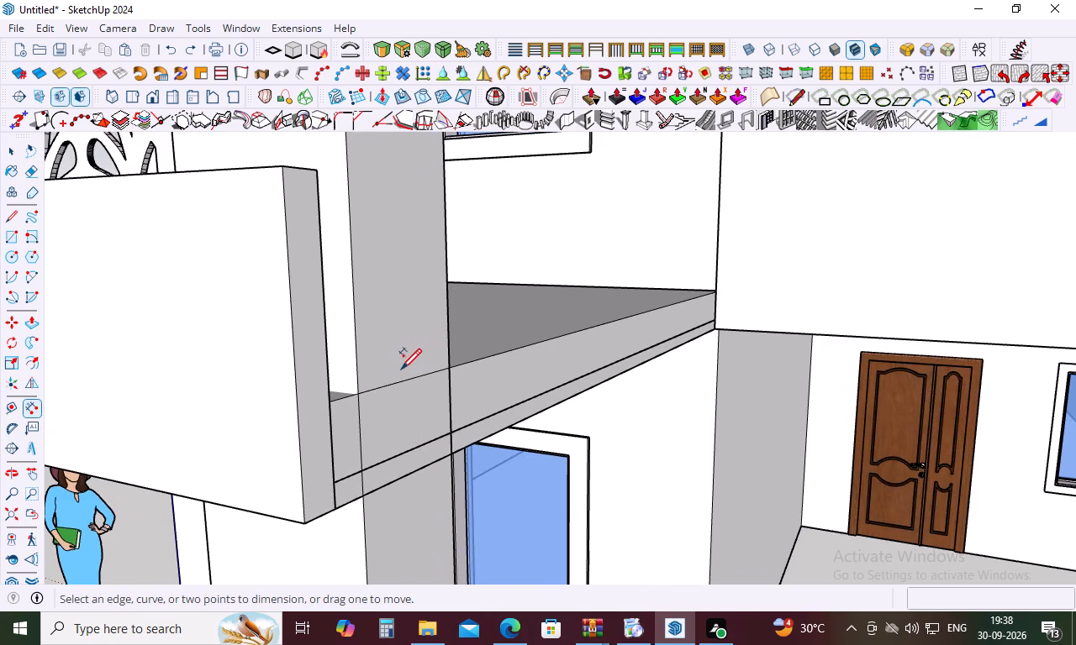
{"action": "key", "text": "r"}
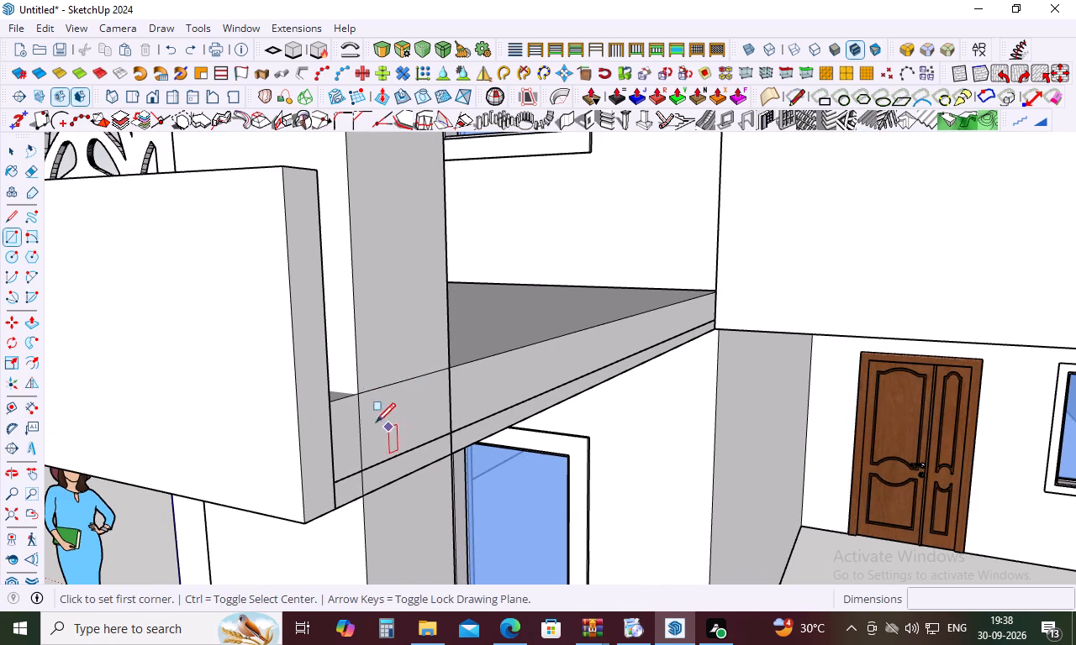
{"action": "left_click", "coordinate": [282, 169]}
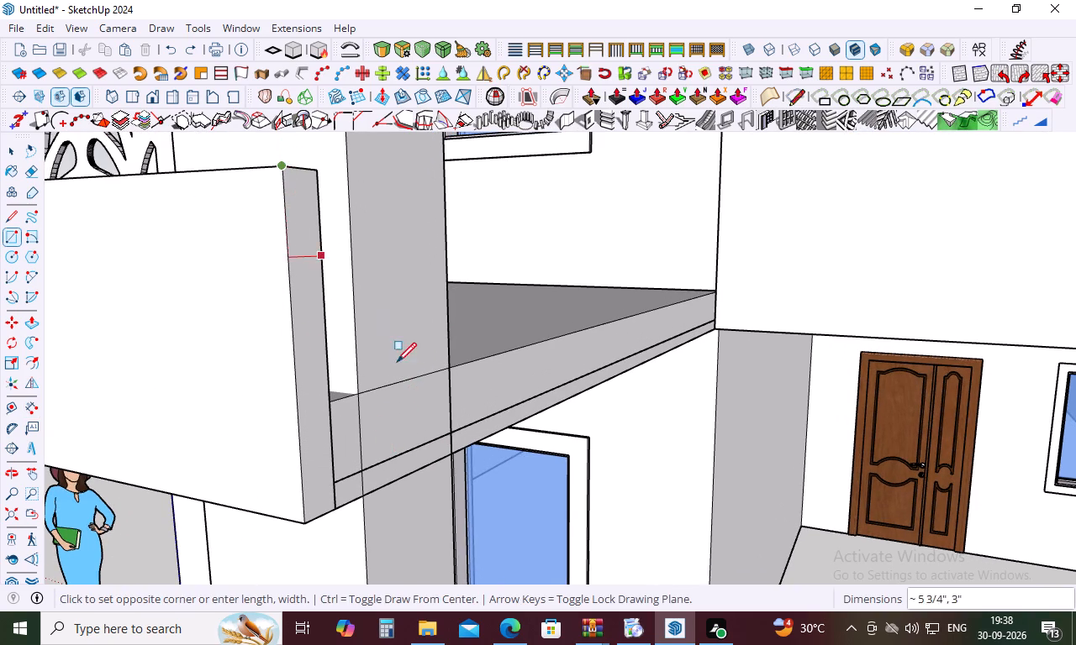
{"action": "left_click", "coordinate": [455, 452]}
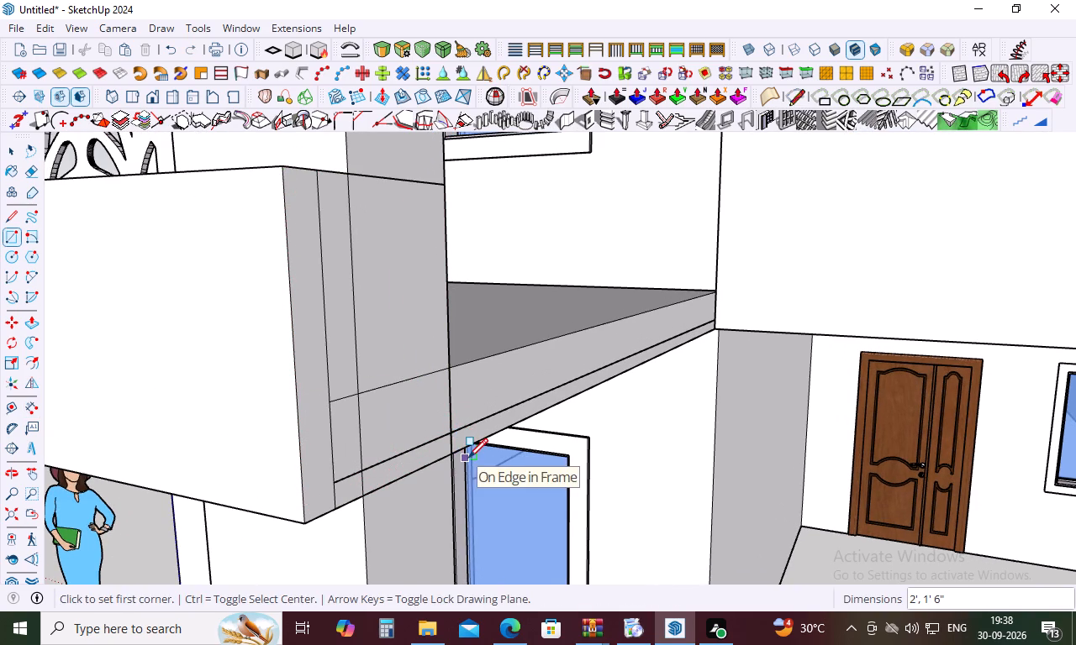
Push/pull the rectangle's face beside the parapet end 1" outward from the pillar's side.
{"action": "key", "text": "space"}
{"action": "key", "text": "p"}
{"action": "left_click", "coordinate": [384, 410]}
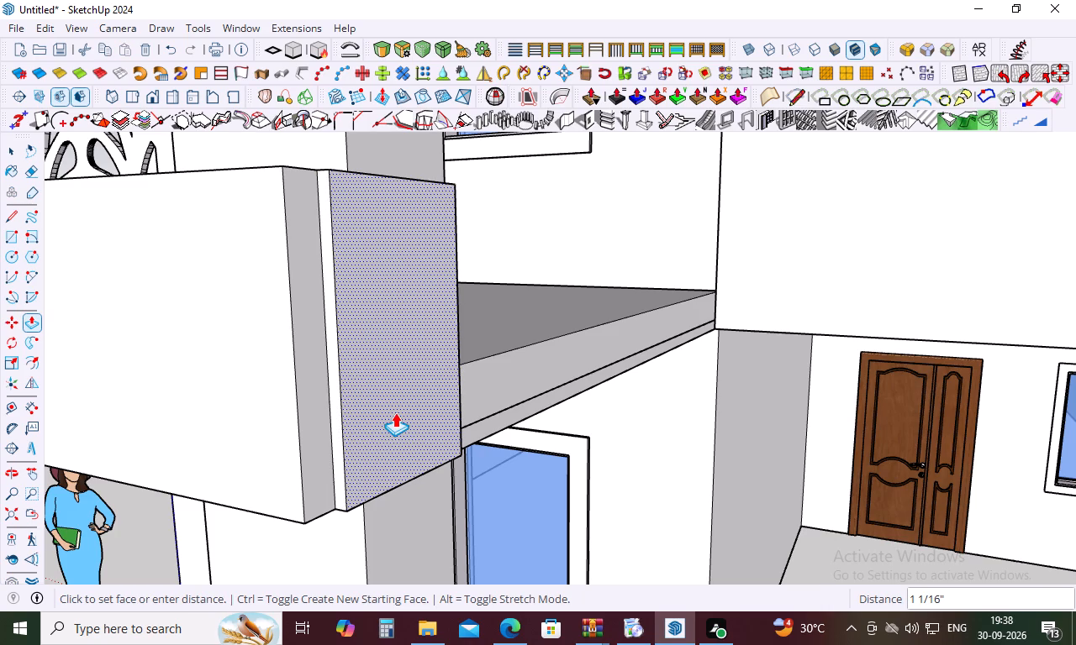
{"action": "key", "text": "1"}
{"action": "key", "text": "Return"}
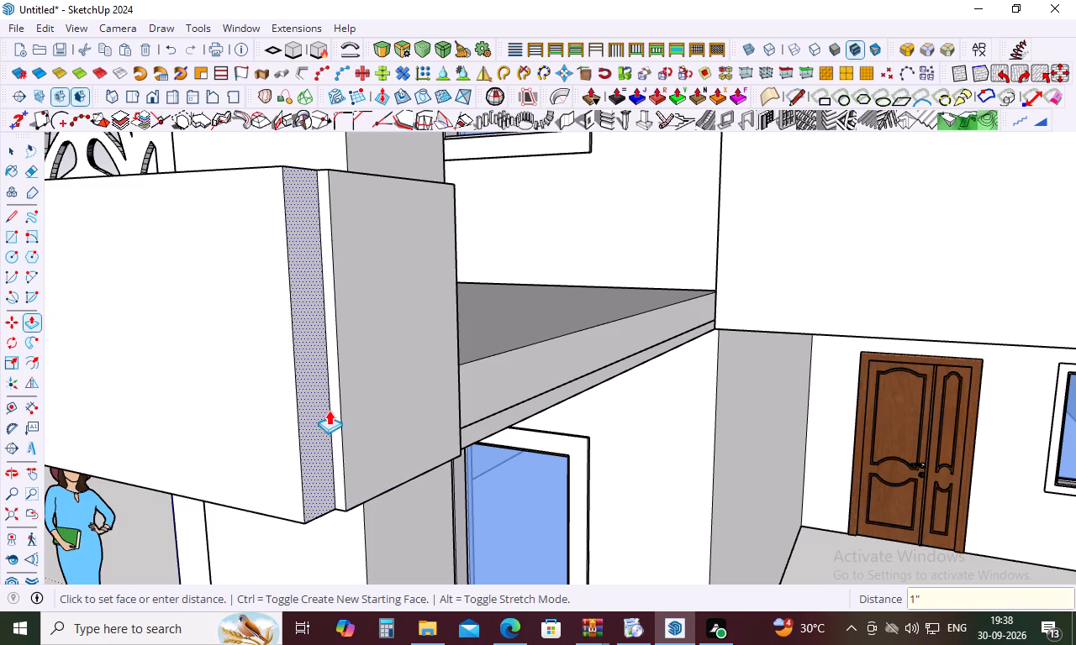
Extend the 1" panel's front edge face across the parapet's end, flush with the parapet's outer face.
{"action": "left_click", "coordinate": [332, 405]}
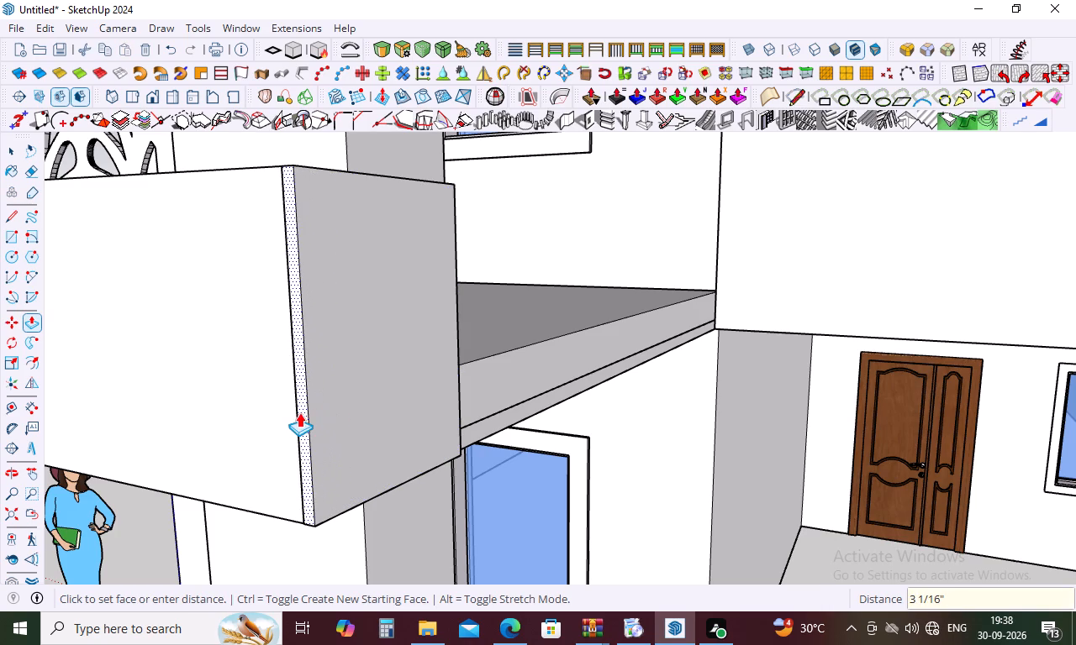
{"action": "left_click", "coordinate": [299, 412]}
Draw a 1" line across the panel's narrow rear edge at the level of the balcony slab's top.
{"action": "middle_click_drag", "start_coordinate": [544, 338], "coordinate": [258, 496]}
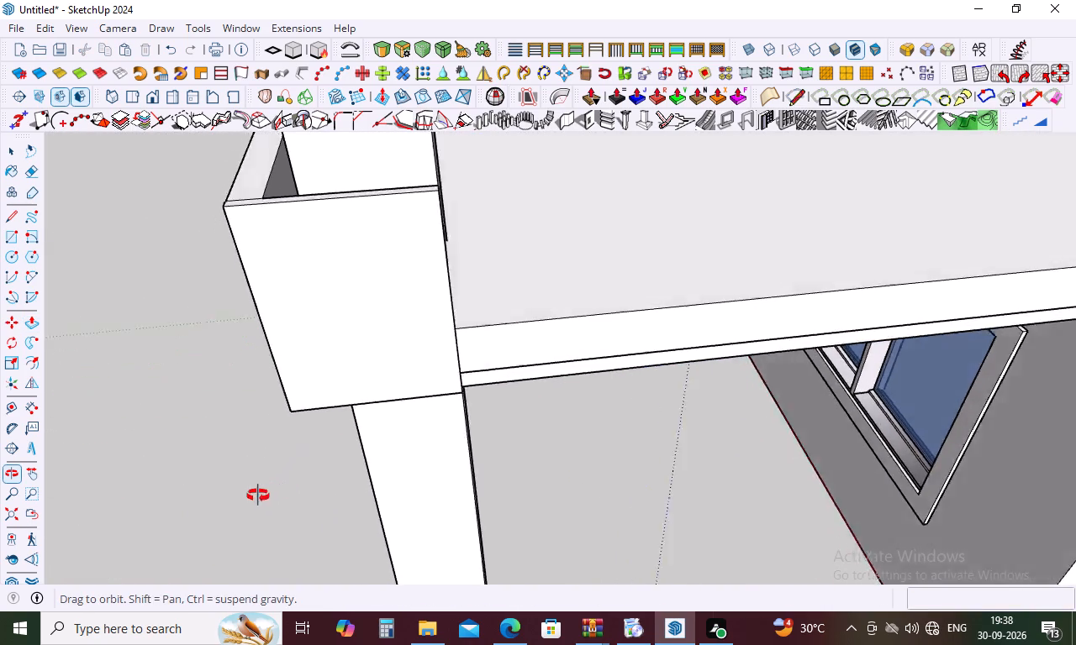
{"action": "middle_click_drag", "start_coordinate": [258, 496], "coordinate": [255, 497]}
{"action": "scroll", "coordinate": [500, 365], "scroll_direction": "up", "scroll_amount": 3}
{"action": "middle_click_drag", "start_coordinate": [494, 359], "coordinate": [262, 219]}
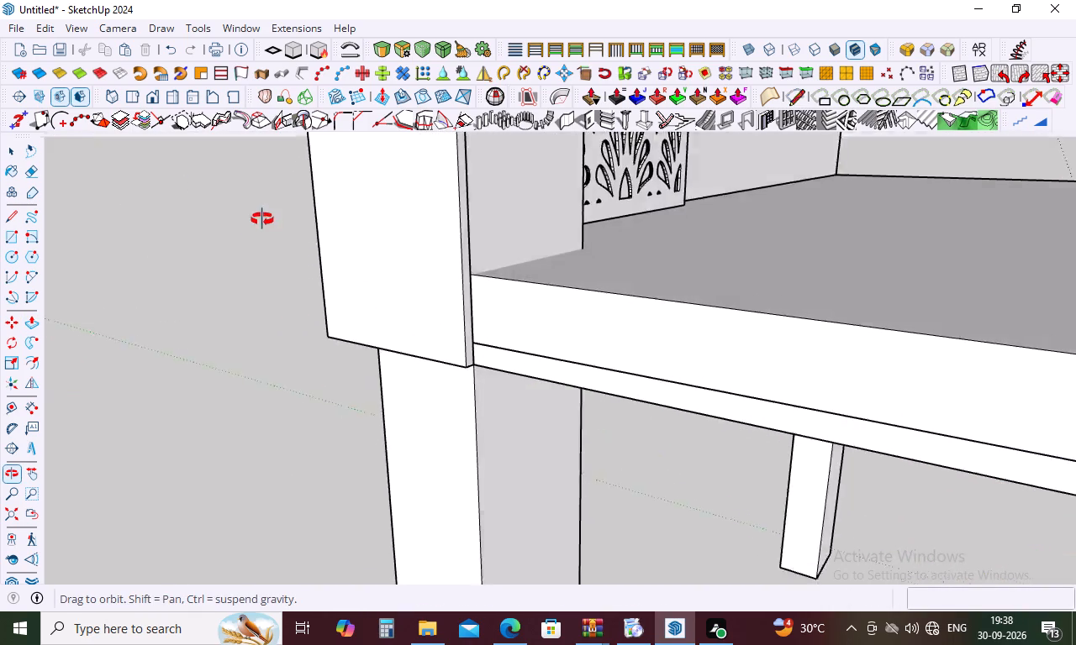
{"action": "middle_click_drag", "start_coordinate": [262, 219], "coordinate": [256, 213]}
{"action": "scroll", "coordinate": [256, 213], "scroll_direction": "up", "scroll_amount": 1}
{"action": "key", "text": "l"}
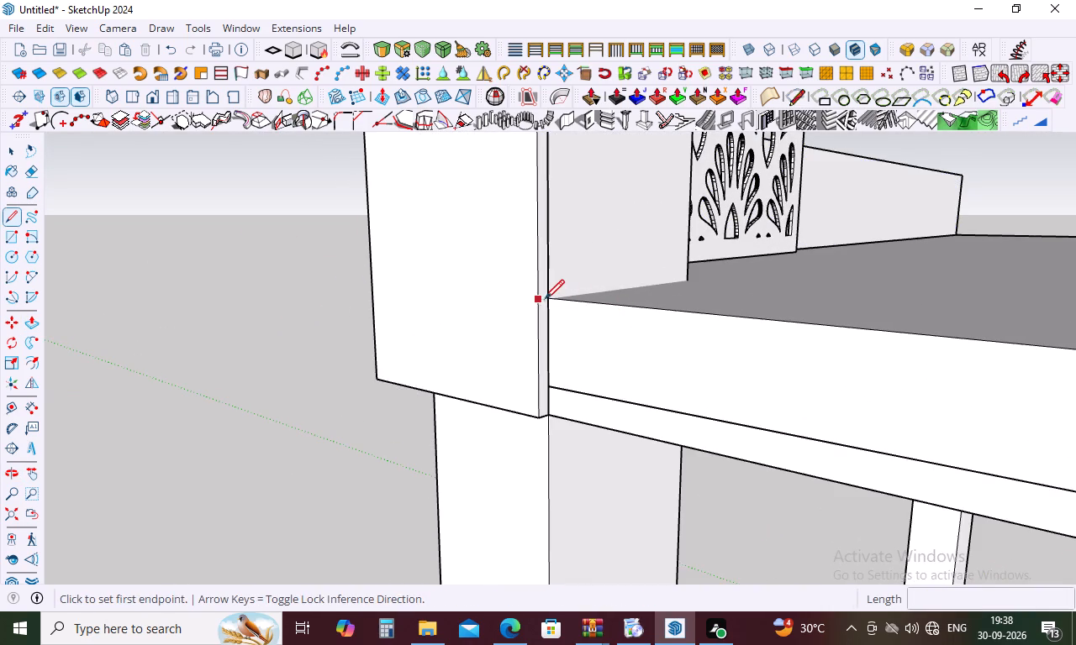
{"action": "left_click", "coordinate": [547, 298]}
{"action": "left_click", "coordinate": [541, 298]}
Push/pull the lower part of the panel's rear edge about 8' 5" along the slab's side to the adjoining balcony parapet.
{"action": "key", "text": "space"}
{"action": "key", "text": "p"}
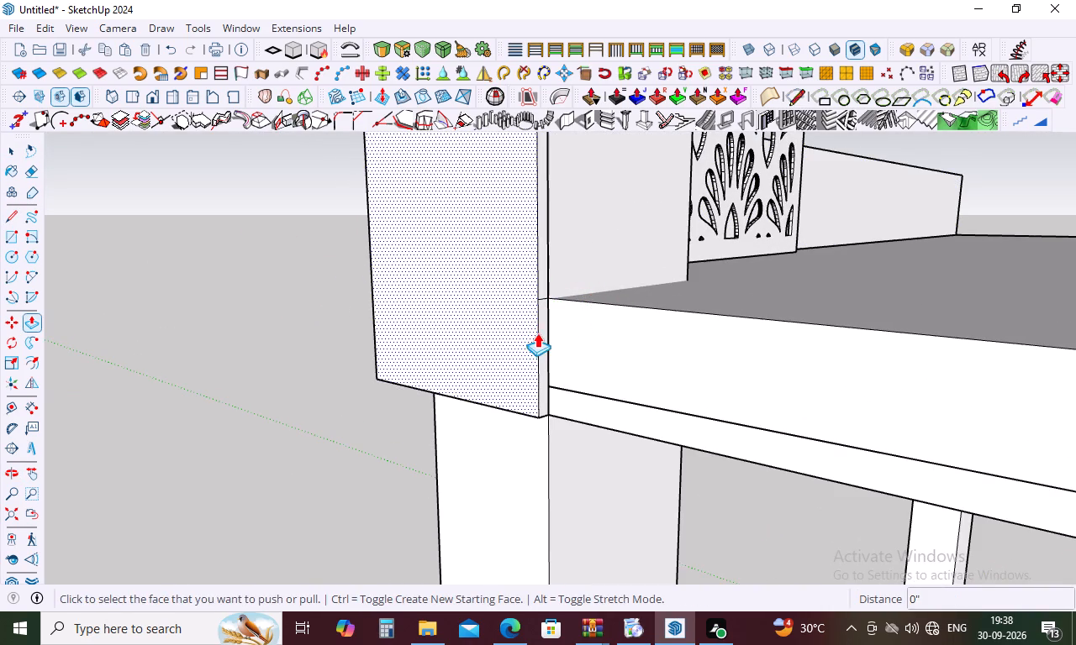
{"action": "left_click", "coordinate": [545, 332]}
{"action": "scroll", "coordinate": [646, 328], "scroll_direction": "down", "scroll_amount": 14}
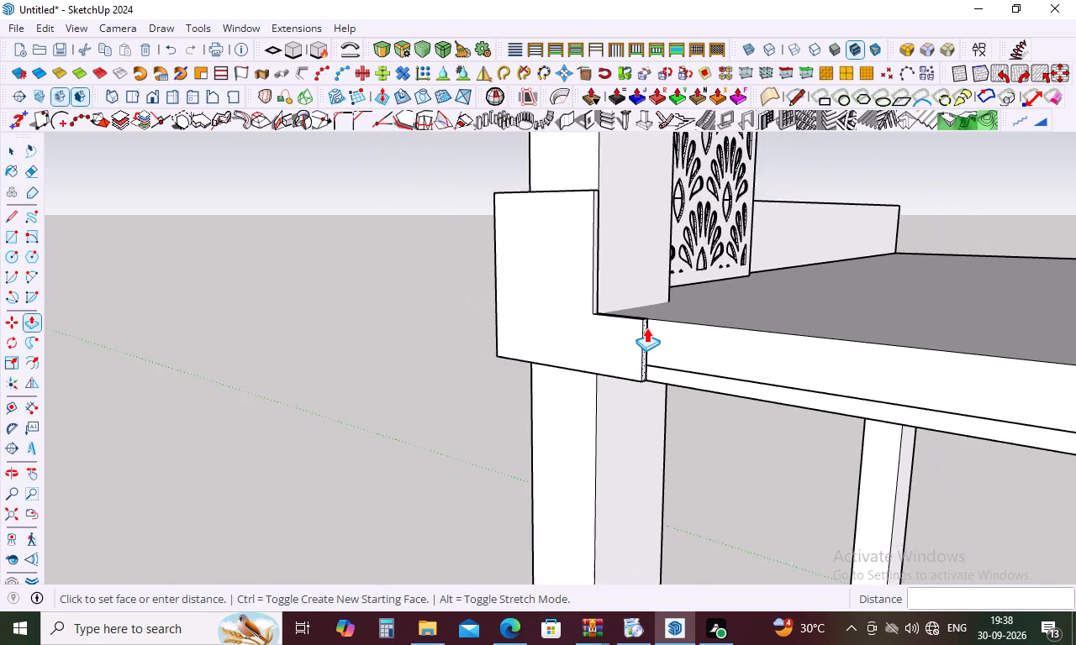
{"action": "scroll", "coordinate": [646, 326], "scroll_direction": "down", "scroll_amount": 4}
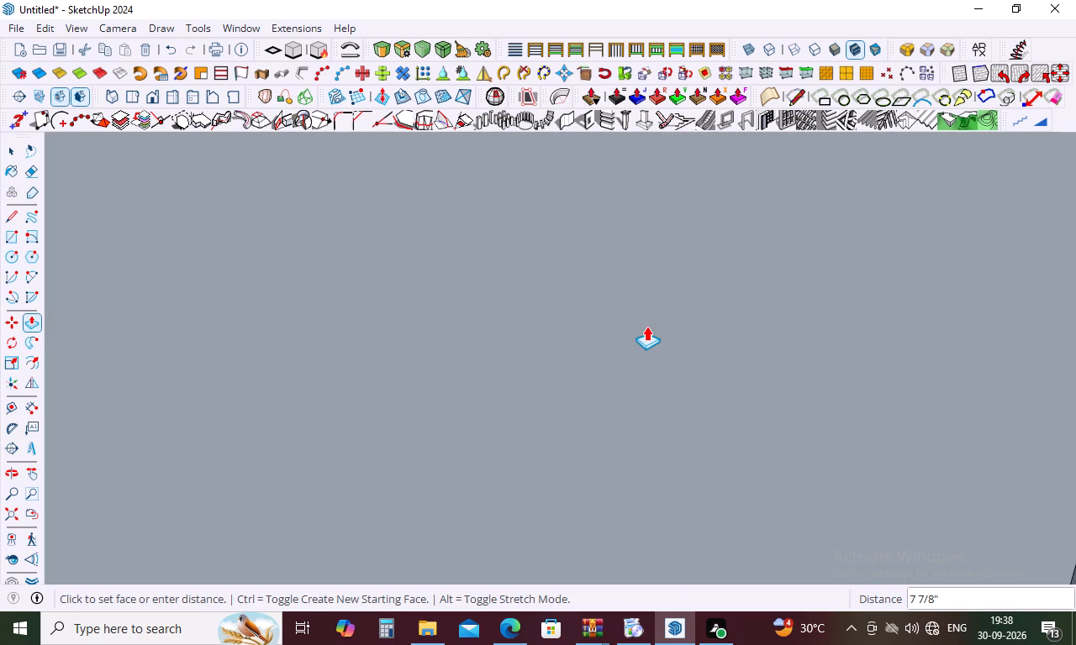
{"action": "scroll", "coordinate": [646, 326], "scroll_direction": "down", "scroll_amount": 16}
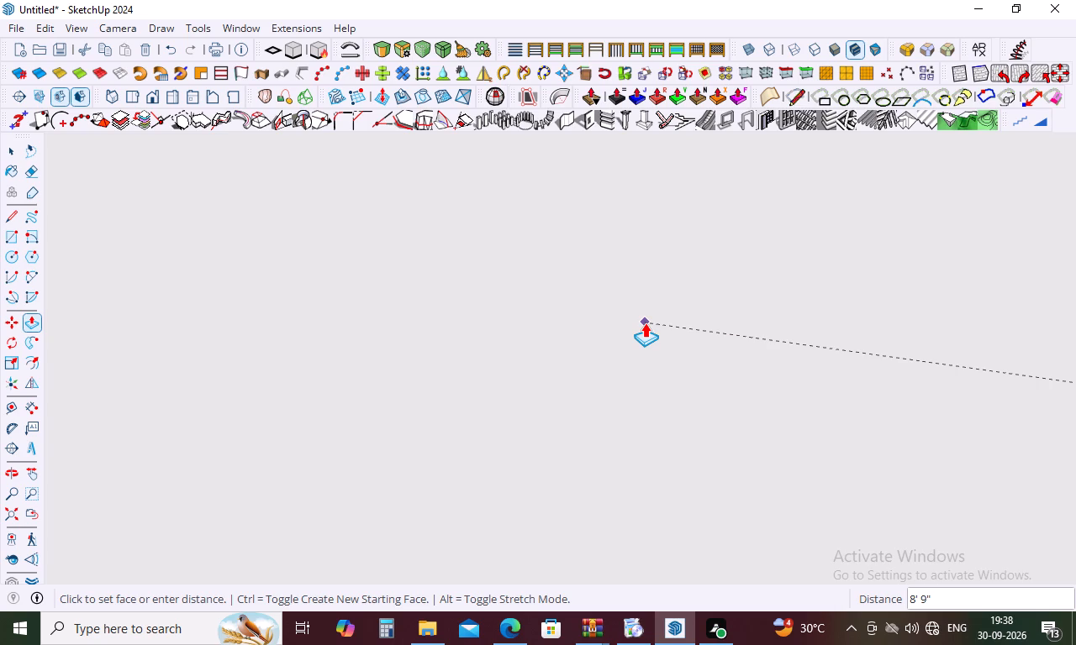
{"action": "scroll", "coordinate": [627, 302], "scroll_direction": "down", "scroll_amount": 2}
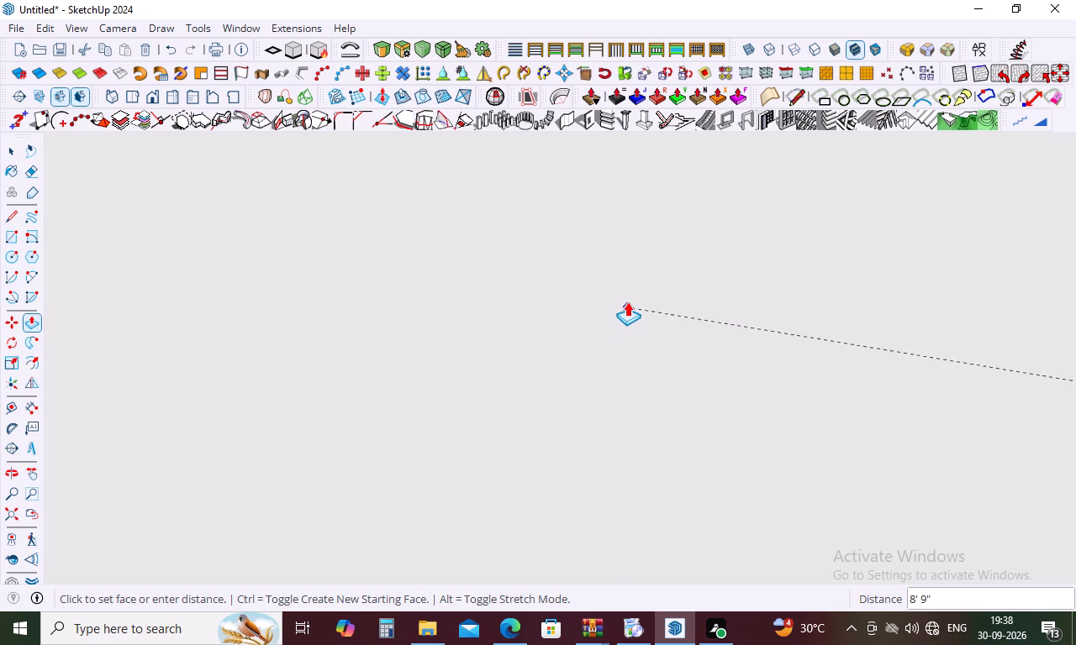
{"action": "scroll", "coordinate": [627, 302], "scroll_direction": "down", "scroll_amount": 13}
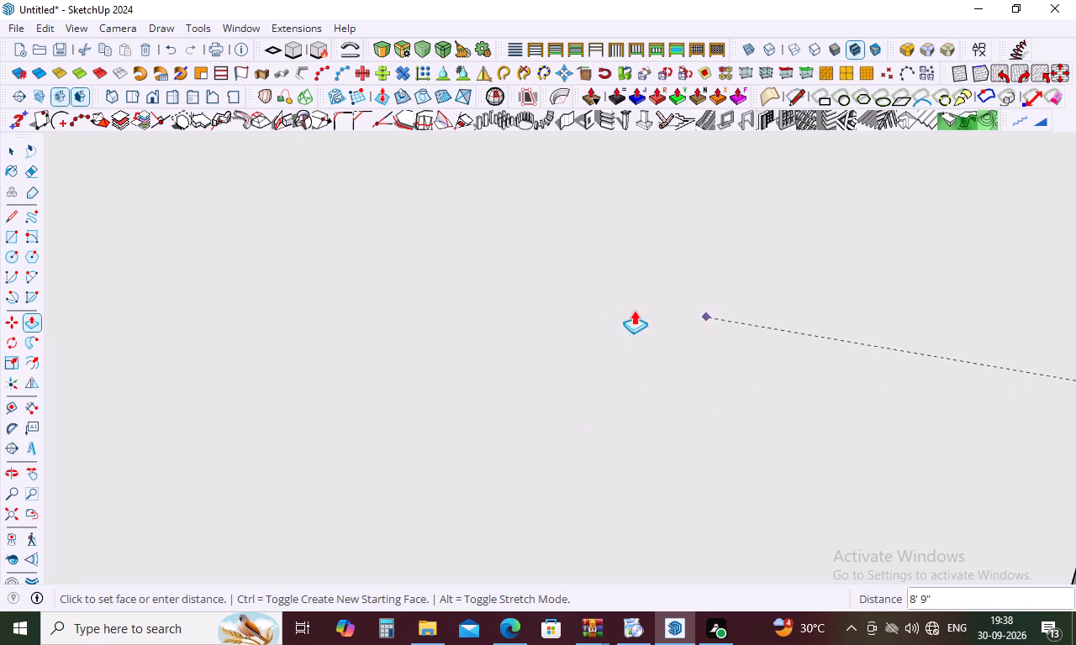
{"action": "scroll", "coordinate": [598, 307], "scroll_direction": "down", "scroll_amount": 8}
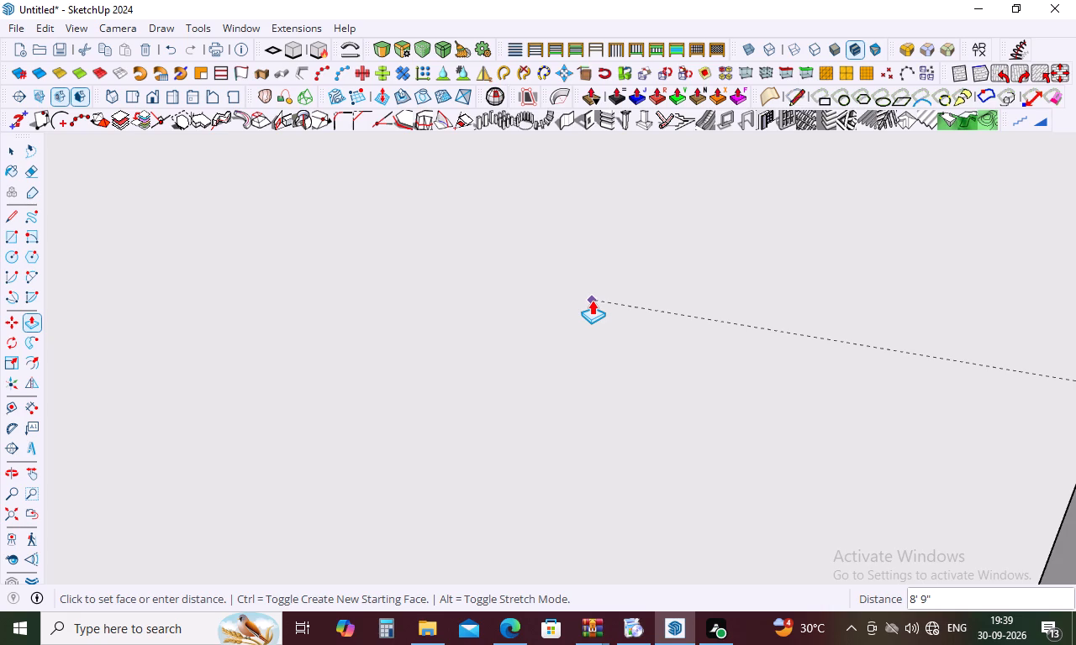
{"action": "scroll", "coordinate": [318, 184], "scroll_direction": "down", "scroll_amount": 6}
{"action": "scroll", "coordinate": [372, 360], "scroll_direction": "down", "scroll_amount": 20}
{"action": "scroll", "coordinate": [372, 360], "scroll_direction": "down", "scroll_amount": 16}
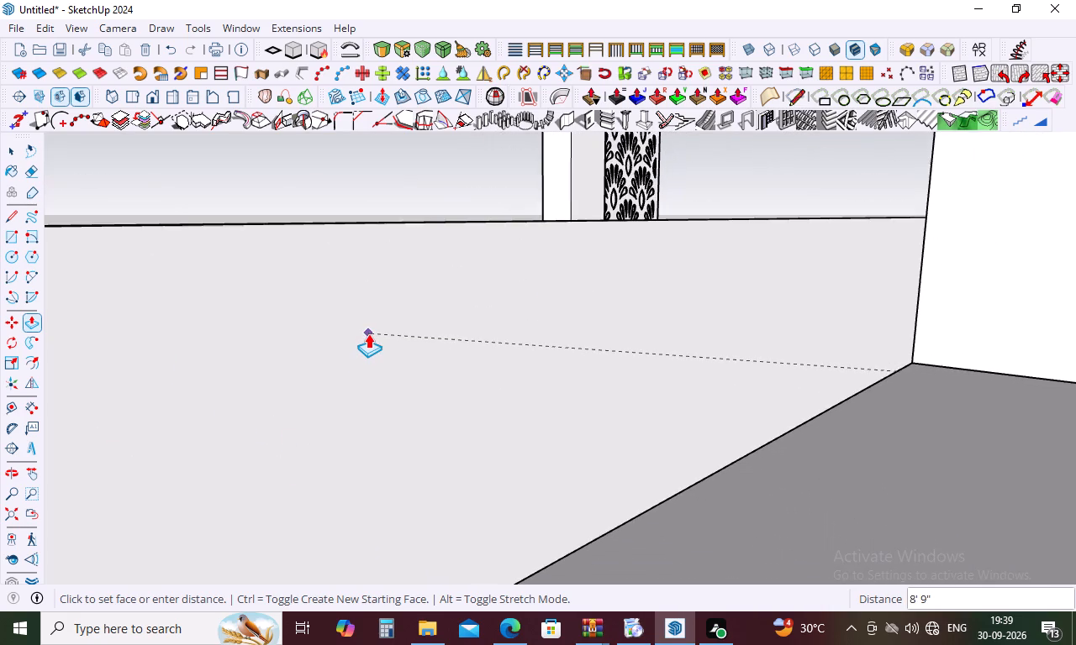
{"action": "scroll", "coordinate": [368, 333], "scroll_direction": "down", "scroll_amount": 17}
{"action": "scroll", "coordinate": [372, 329], "scroll_direction": "down", "scroll_amount": 11}
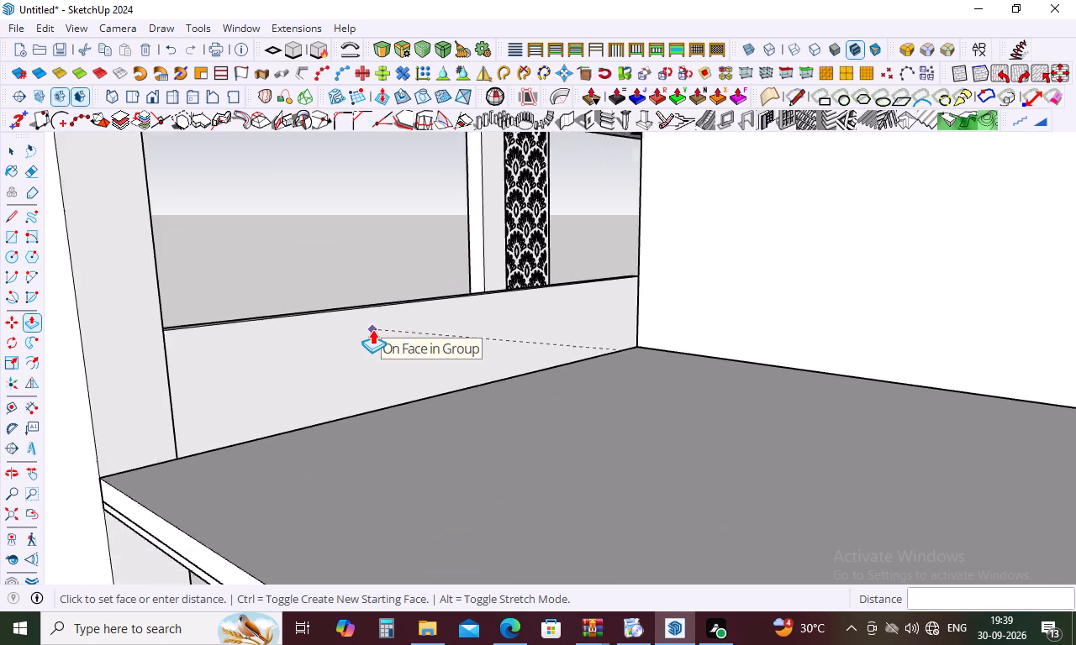
{"action": "scroll", "coordinate": [374, 327], "scroll_direction": "down", "scroll_amount": 10}
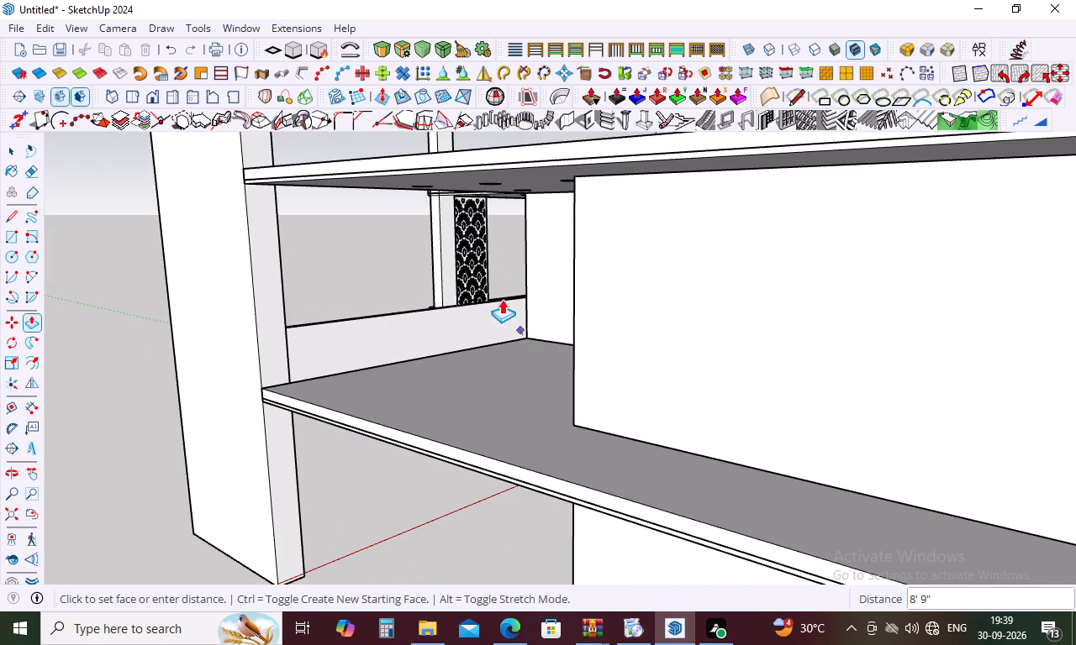
{"action": "scroll", "coordinate": [488, 254], "scroll_direction": "up", "scroll_amount": 11}
{"action": "middle_click_drag", "start_coordinate": [489, 255], "coordinate": [538, 373]}
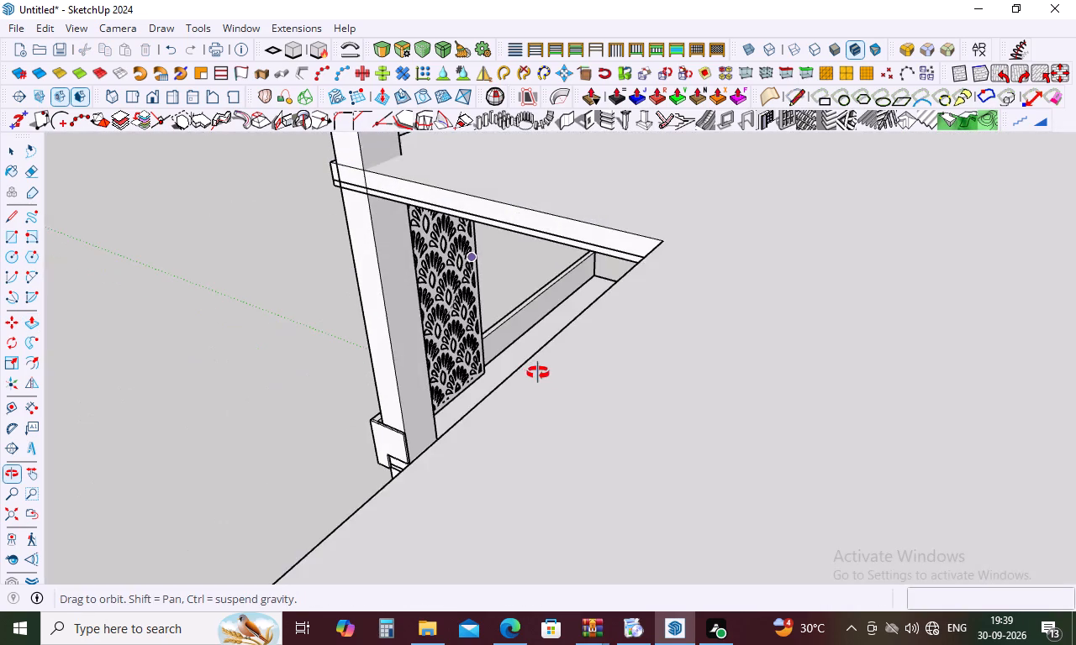
{"action": "middle_click_drag", "start_coordinate": [538, 373], "coordinate": [702, 270]}
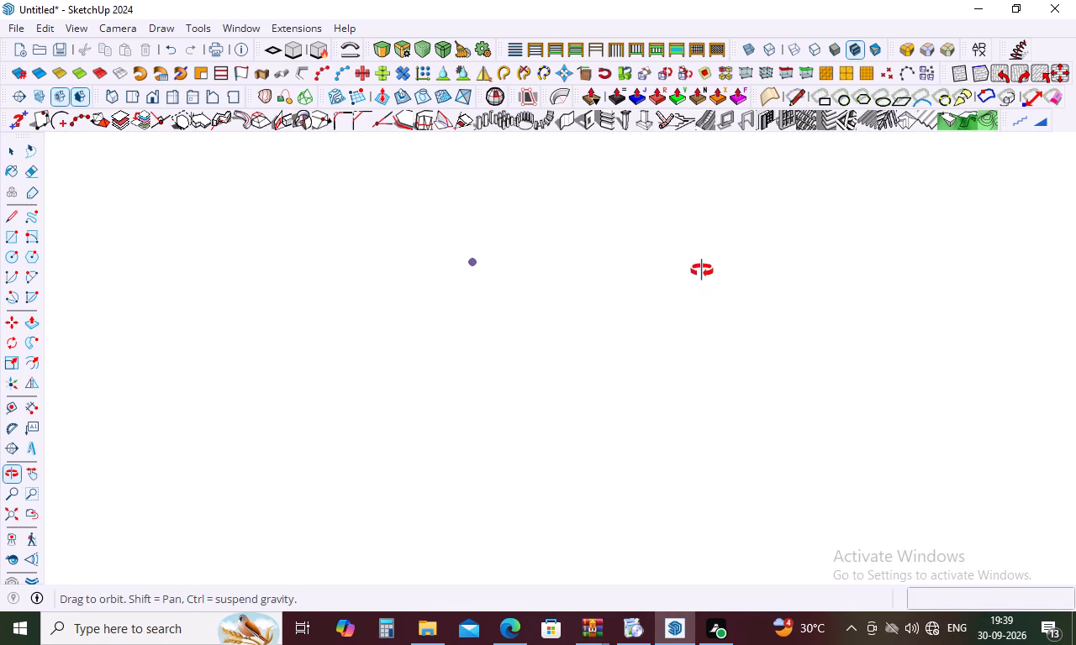
{"action": "middle_click_drag", "start_coordinate": [702, 270], "coordinate": [694, 401]}
{"action": "middle_click_drag", "start_coordinate": [694, 401], "coordinate": [694, 365]}
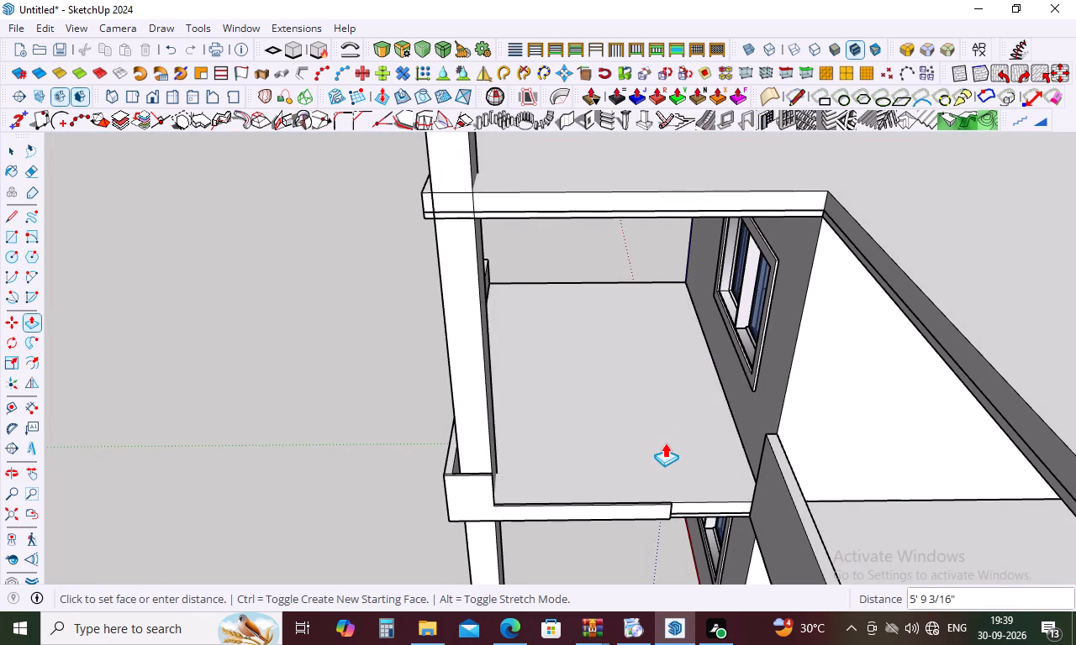
{"action": "scroll", "coordinate": [665, 443], "scroll_direction": "up", "scroll_amount": 3}
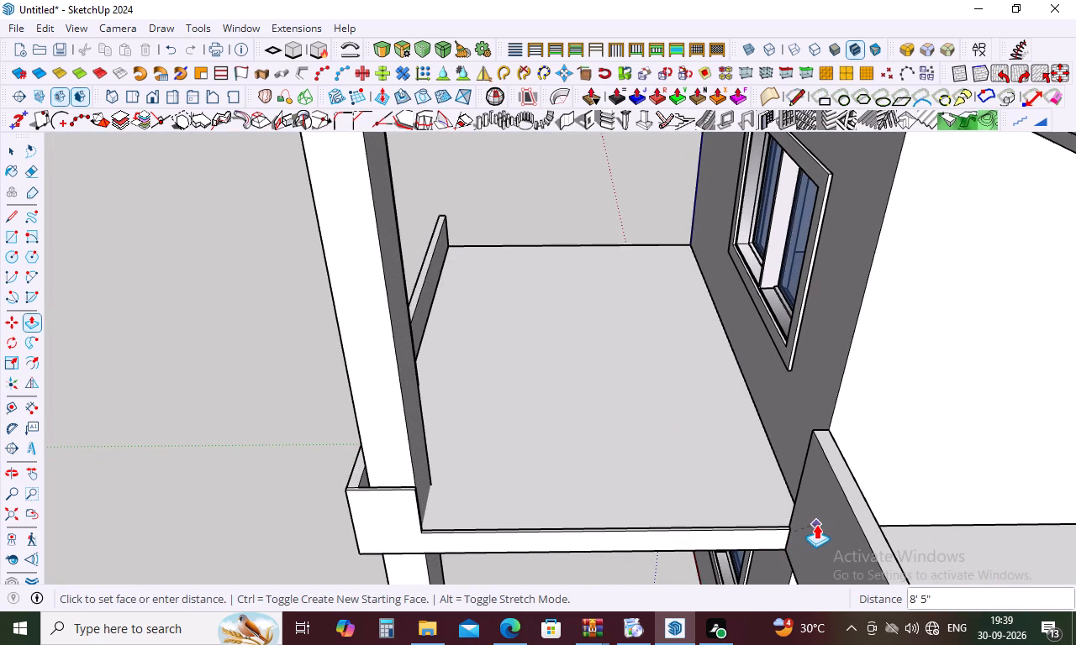
{"action": "left_click", "coordinate": [818, 524]}
{"action": "key", "text": "space"}
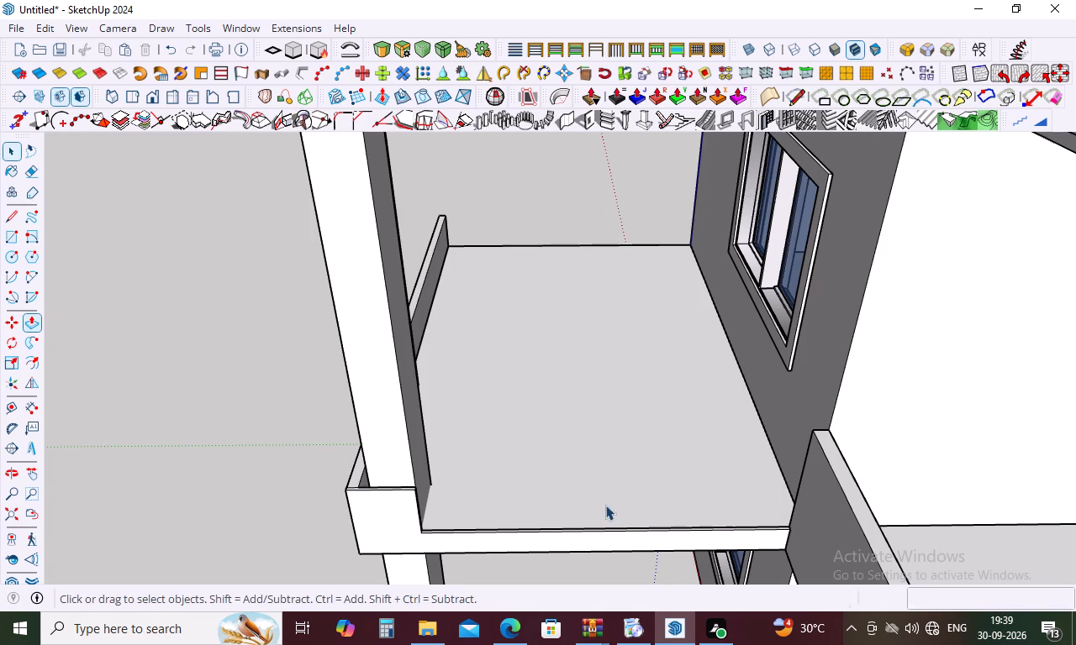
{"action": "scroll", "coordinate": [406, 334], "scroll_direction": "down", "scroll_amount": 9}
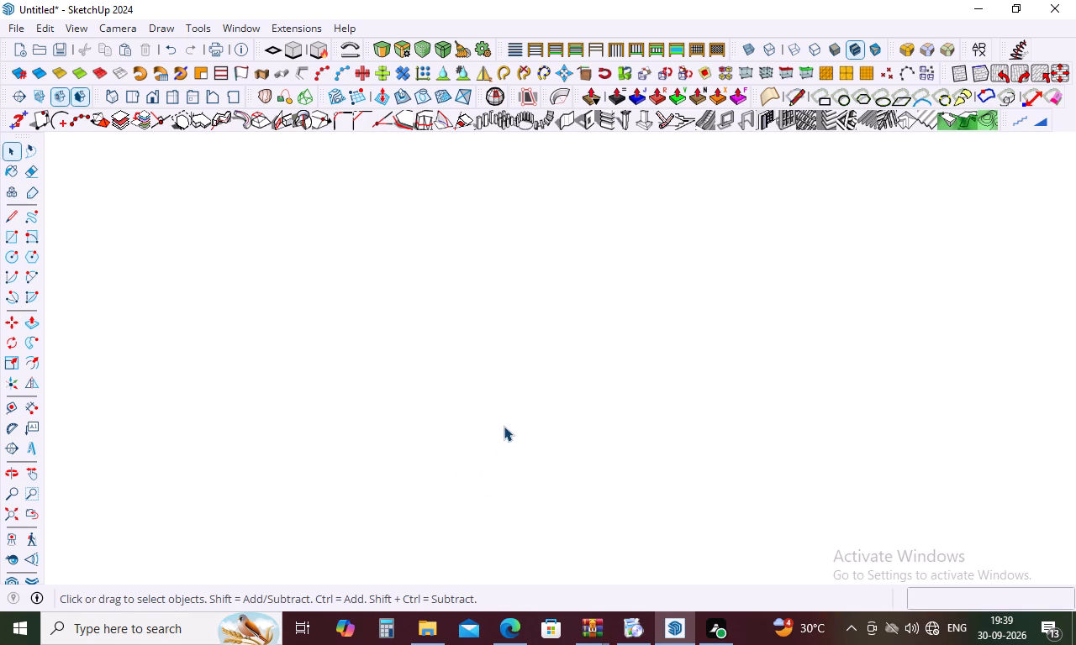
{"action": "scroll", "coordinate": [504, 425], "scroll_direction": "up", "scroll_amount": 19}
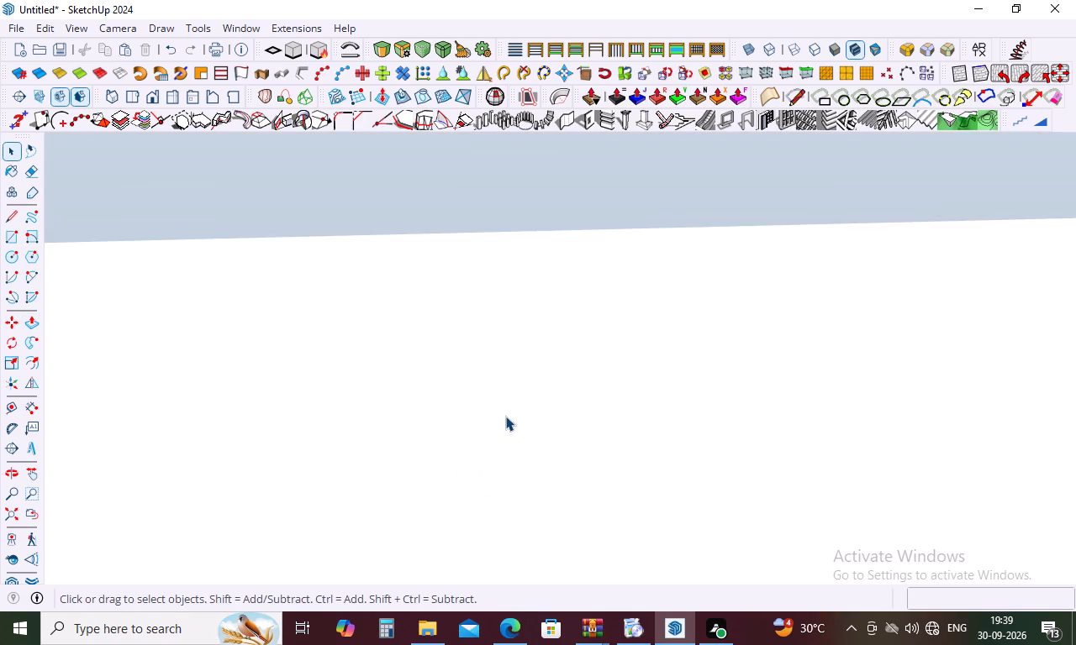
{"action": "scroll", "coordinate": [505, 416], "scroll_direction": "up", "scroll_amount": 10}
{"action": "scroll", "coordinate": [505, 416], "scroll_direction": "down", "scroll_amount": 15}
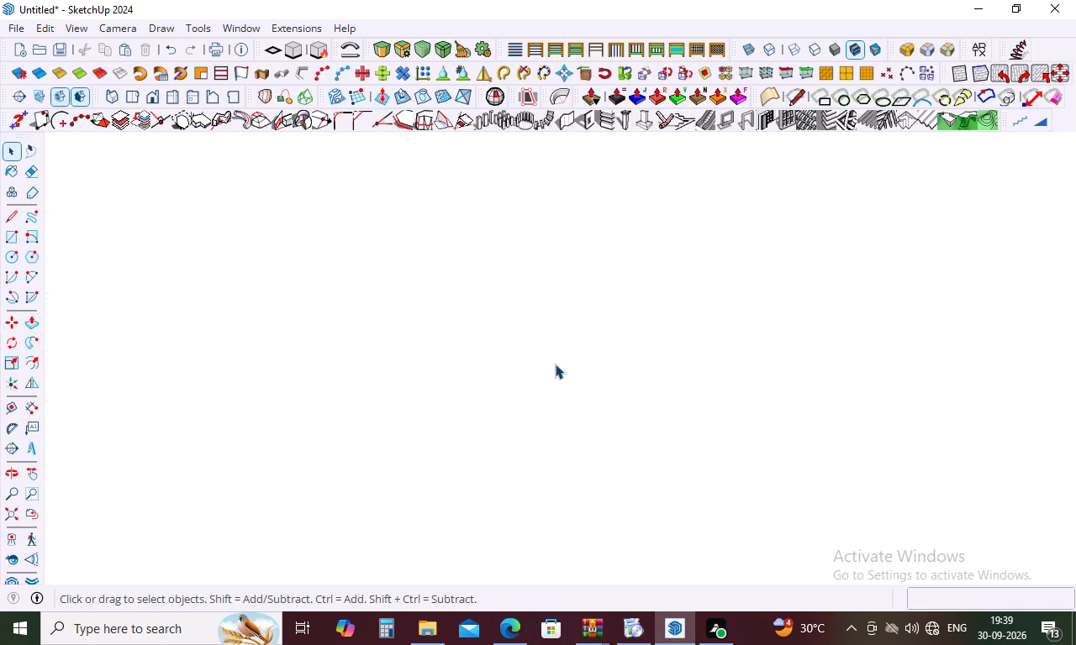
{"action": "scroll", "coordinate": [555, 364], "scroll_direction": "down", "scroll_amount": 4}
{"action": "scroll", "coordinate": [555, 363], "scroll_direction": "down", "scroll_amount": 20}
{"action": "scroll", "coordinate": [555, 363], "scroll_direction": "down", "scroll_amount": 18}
Examine the house's front and the balcony parapet's corner where the 1" side panel meets it.
{"action": "scroll", "coordinate": [556, 355], "scroll_direction": "down", "scroll_amount": 16}
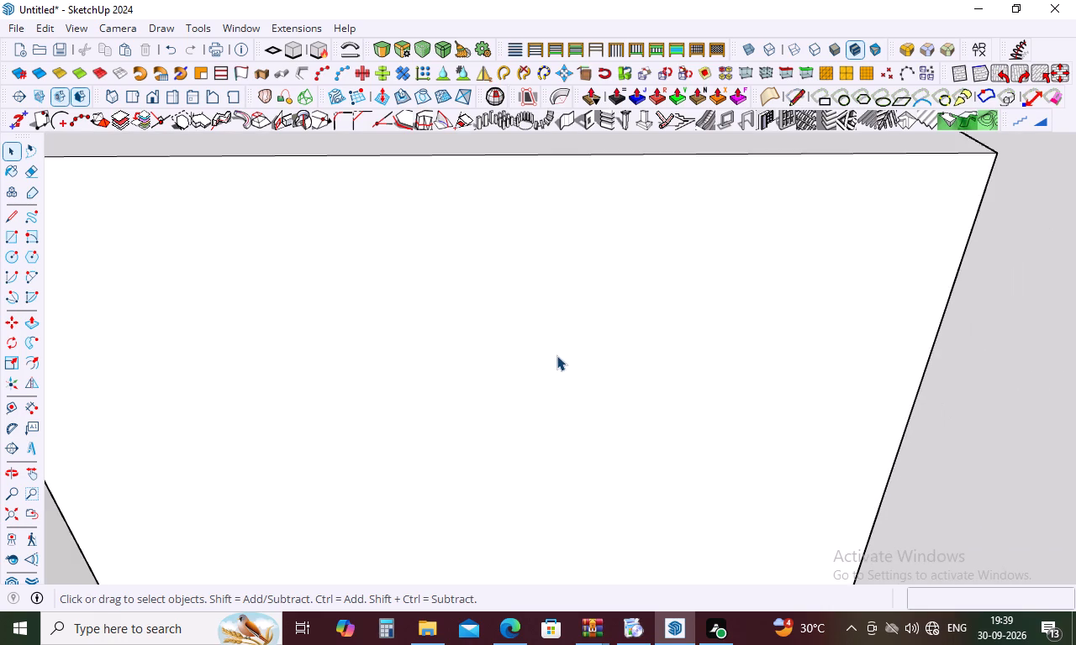
{"action": "scroll", "coordinate": [556, 355], "scroll_direction": "down", "scroll_amount": 14}
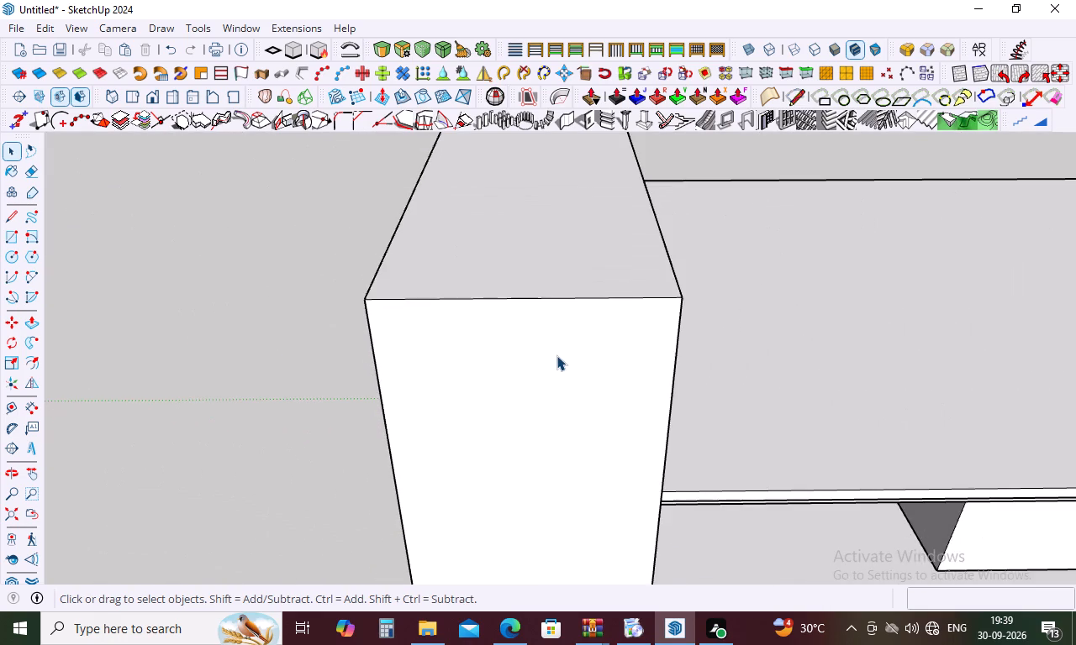
{"action": "scroll", "coordinate": [556, 355], "scroll_direction": "down", "scroll_amount": 13}
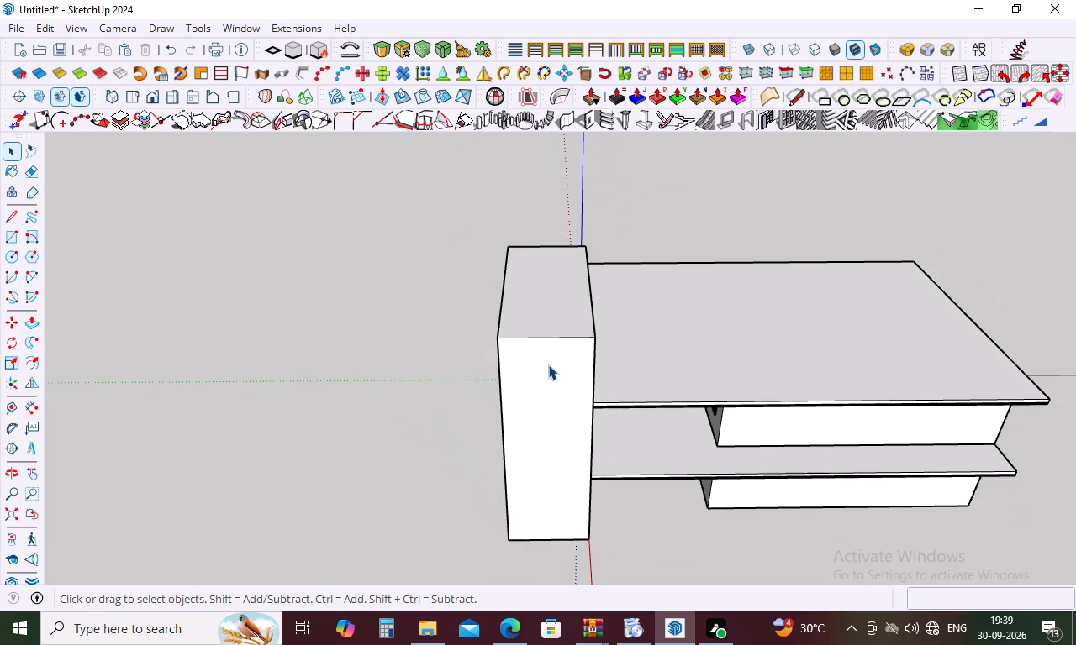
{"action": "scroll", "coordinate": [547, 380], "scroll_direction": "down", "scroll_amount": 5}
{"action": "middle_click_drag", "start_coordinate": [550, 392], "coordinate": [795, 307]}
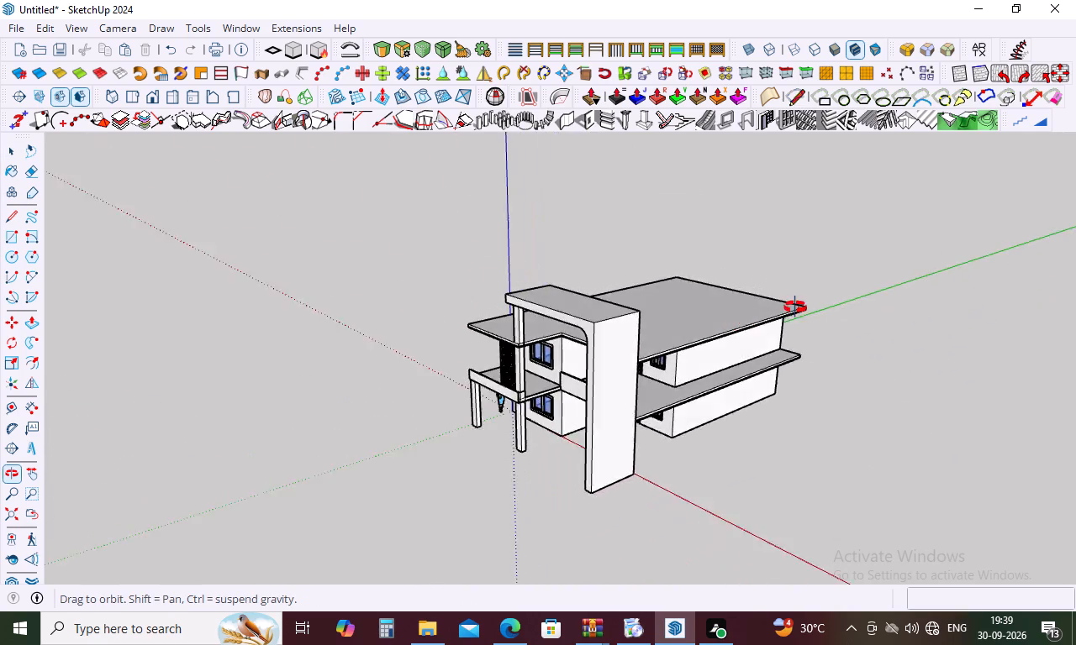
{"action": "middle_click_drag", "start_coordinate": [795, 307], "coordinate": [944, 263]}
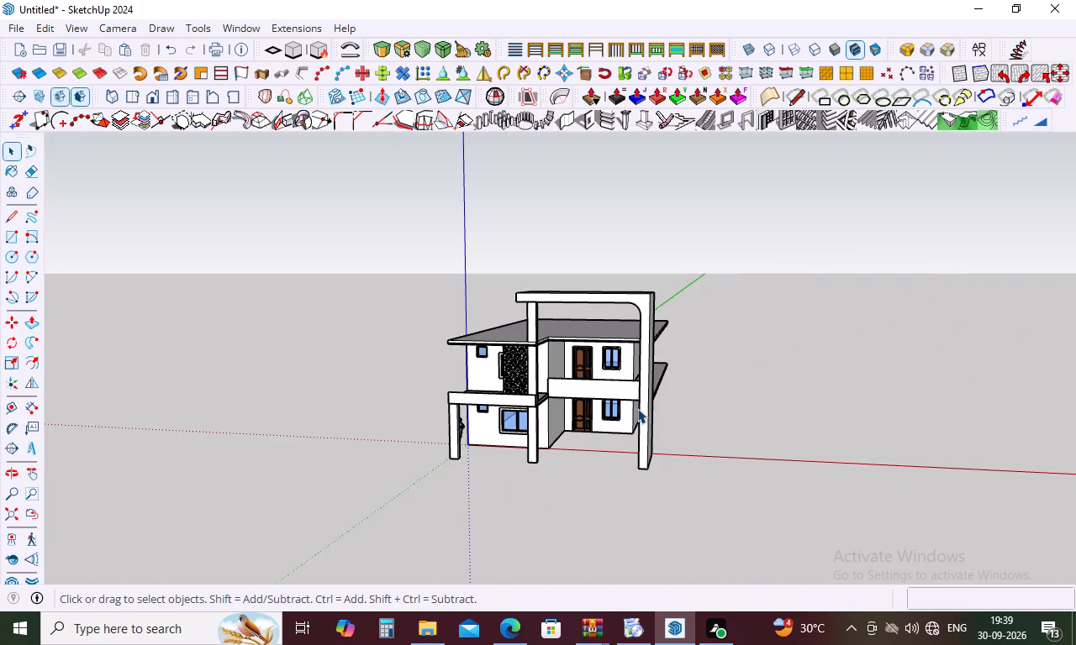
{"action": "middle_click_drag", "start_coordinate": [578, 419], "coordinate": [581, 413]}
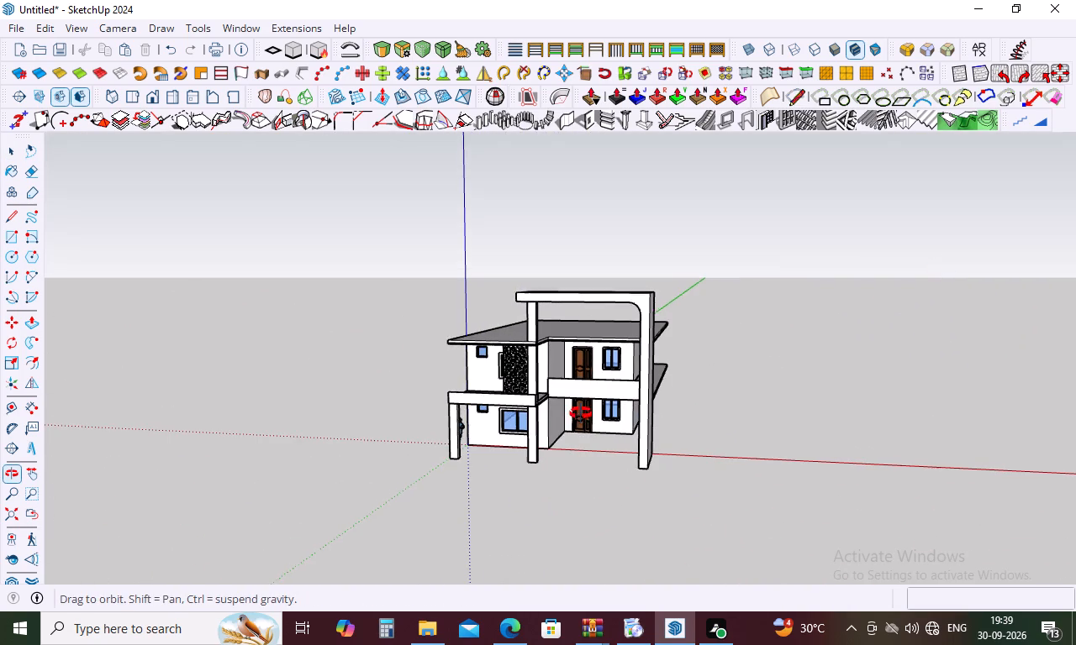
{"action": "middle_click_drag", "start_coordinate": [581, 413], "coordinate": [504, 379]}
{"action": "scroll", "coordinate": [514, 386], "scroll_direction": "up", "scroll_amount": 5}
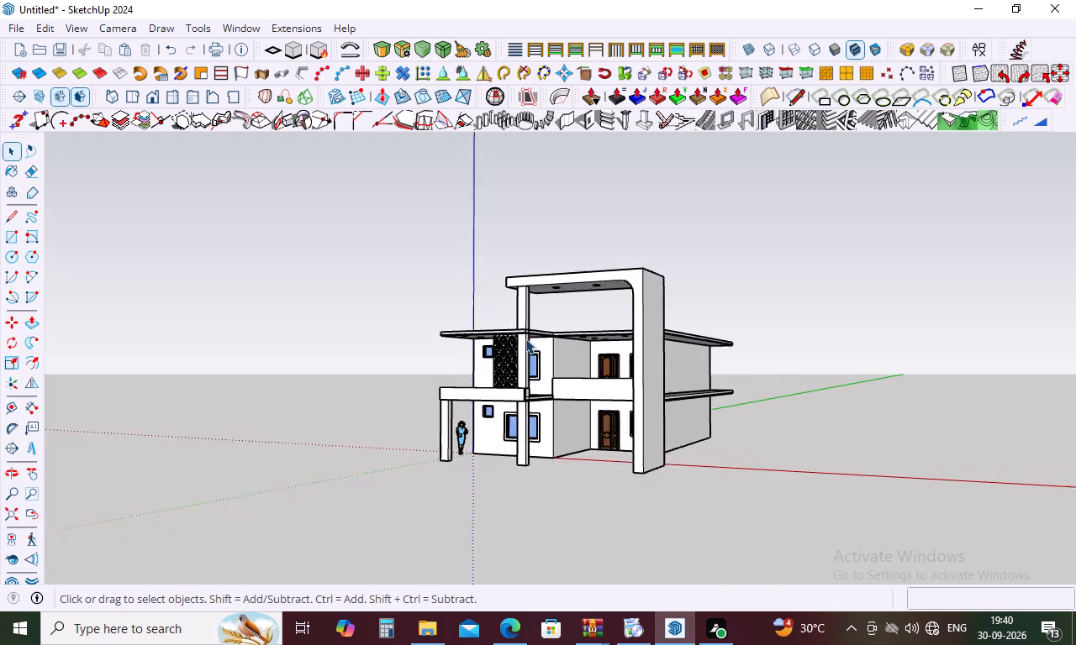
{"action": "scroll", "coordinate": [525, 338], "scroll_direction": "up", "scroll_amount": 1}
{"action": "scroll", "coordinate": [590, 425], "scroll_direction": "up", "scroll_amount": 6}
{"action": "scroll", "coordinate": [475, 445], "scroll_direction": "up", "scroll_amount": 5}
{"action": "scroll", "coordinate": [541, 380], "scroll_direction": "up", "scroll_amount": 4}
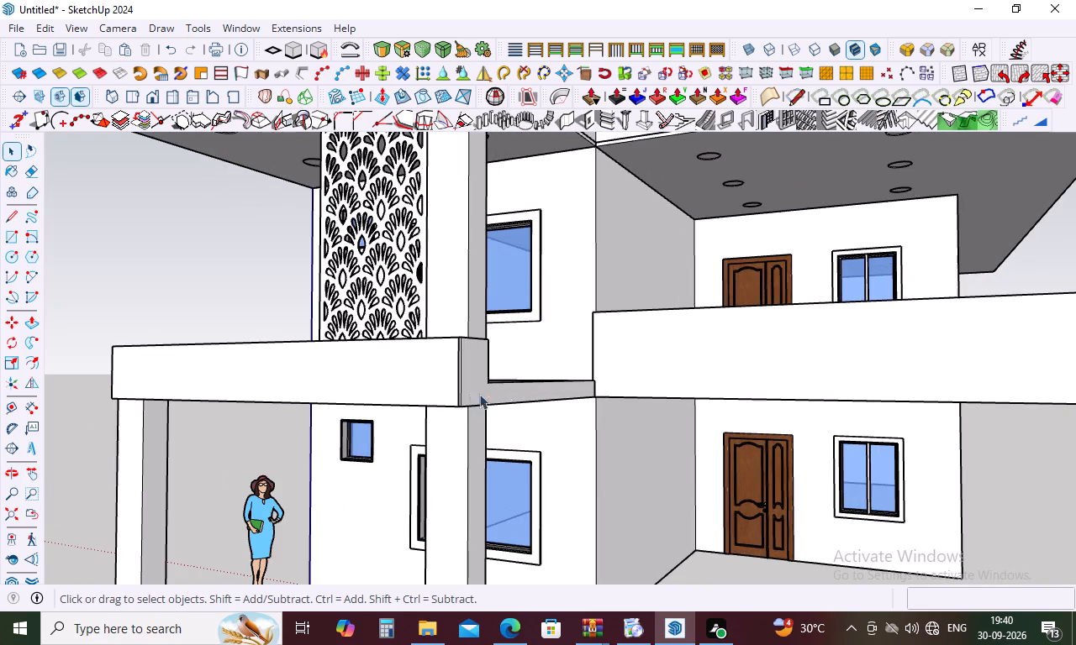
{"action": "scroll", "coordinate": [443, 374], "scroll_direction": "up", "scroll_amount": 18}
{"action": "middle_click_drag", "start_coordinate": [443, 349], "coordinate": [448, 349]}
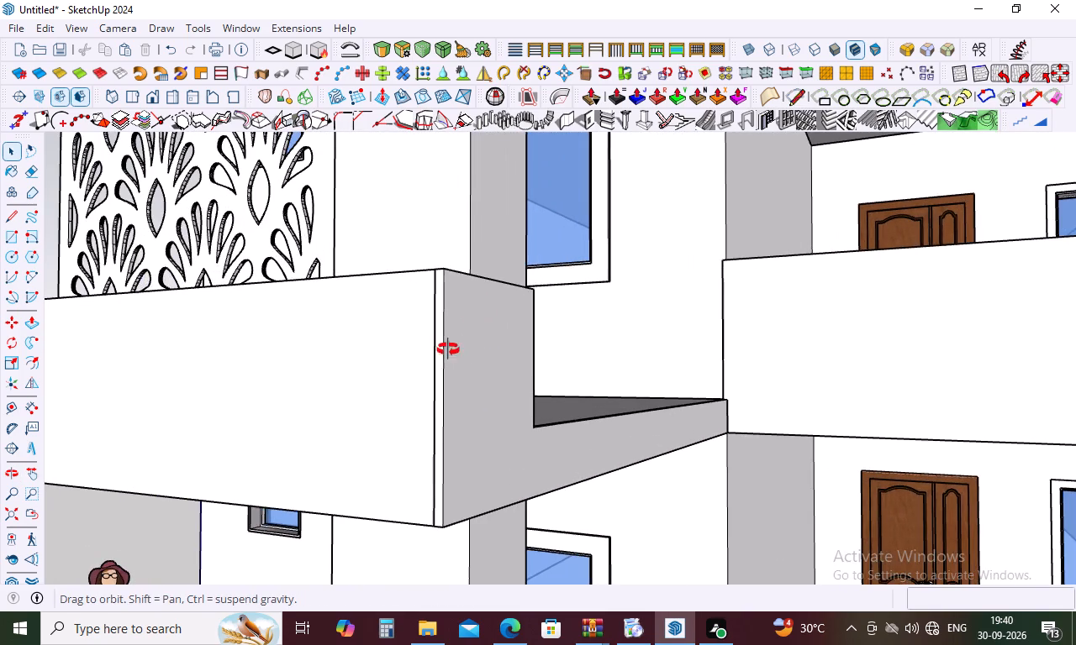
{"action": "middle_click_drag", "start_coordinate": [448, 349], "coordinate": [574, 359]}
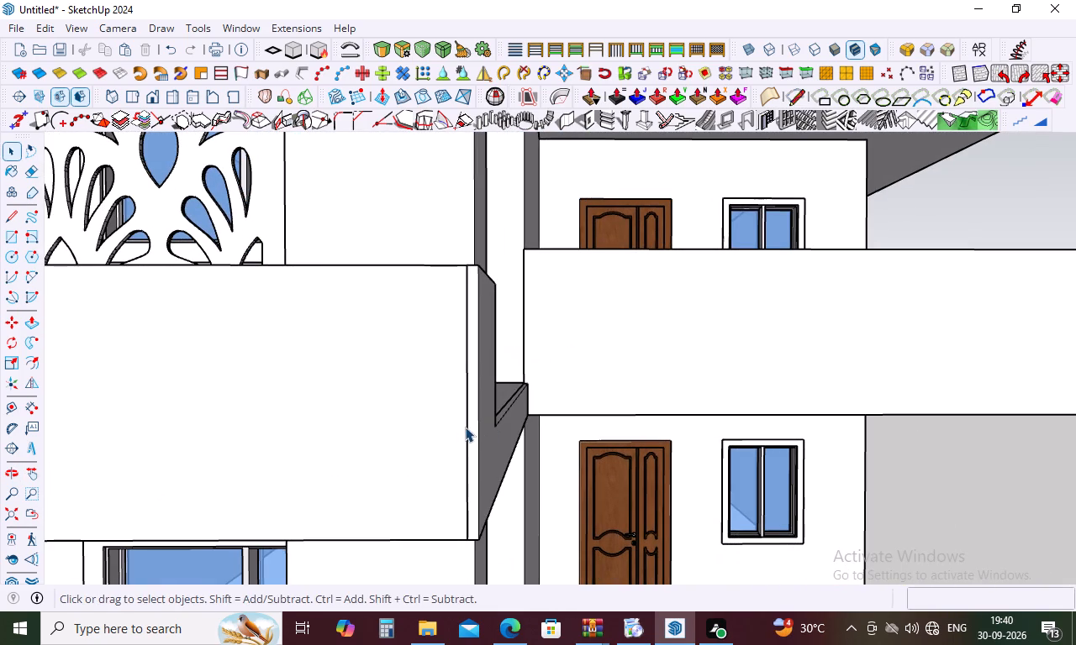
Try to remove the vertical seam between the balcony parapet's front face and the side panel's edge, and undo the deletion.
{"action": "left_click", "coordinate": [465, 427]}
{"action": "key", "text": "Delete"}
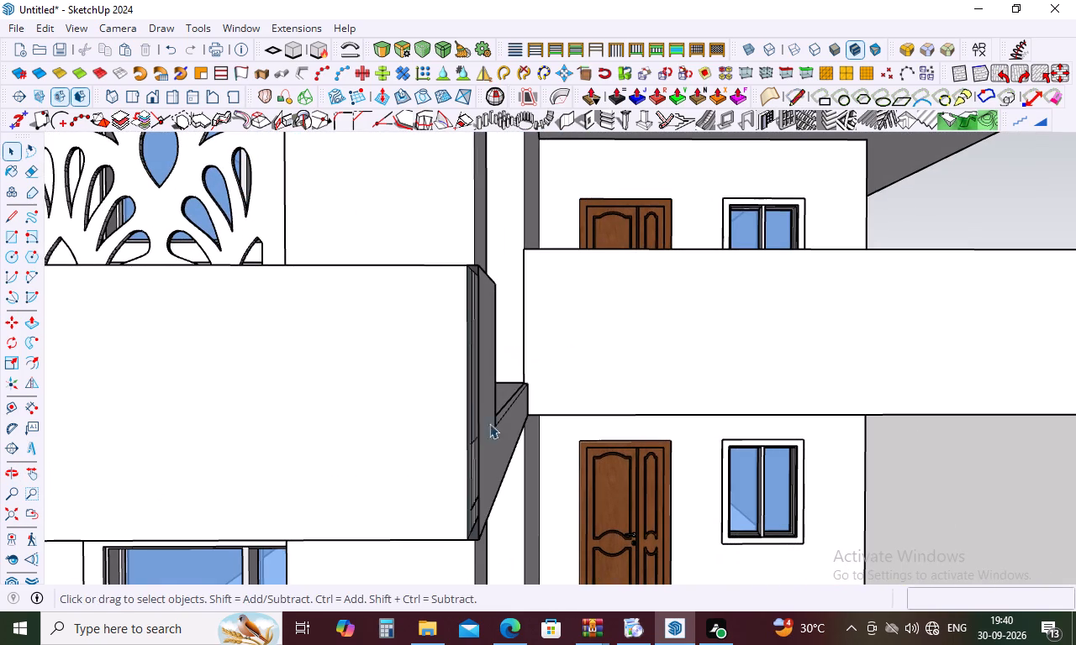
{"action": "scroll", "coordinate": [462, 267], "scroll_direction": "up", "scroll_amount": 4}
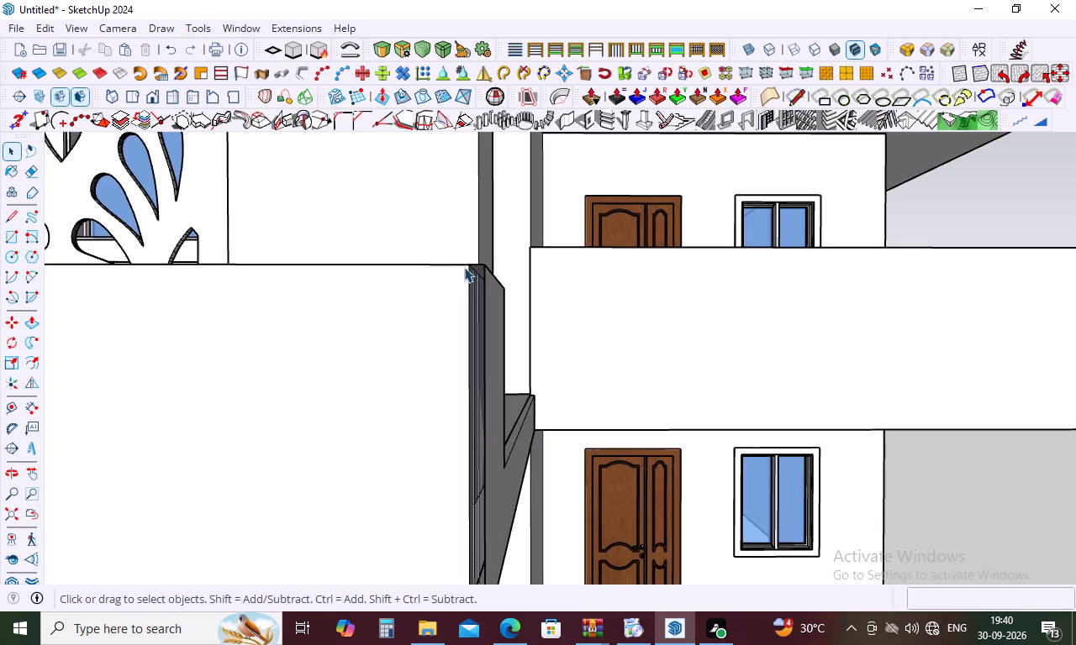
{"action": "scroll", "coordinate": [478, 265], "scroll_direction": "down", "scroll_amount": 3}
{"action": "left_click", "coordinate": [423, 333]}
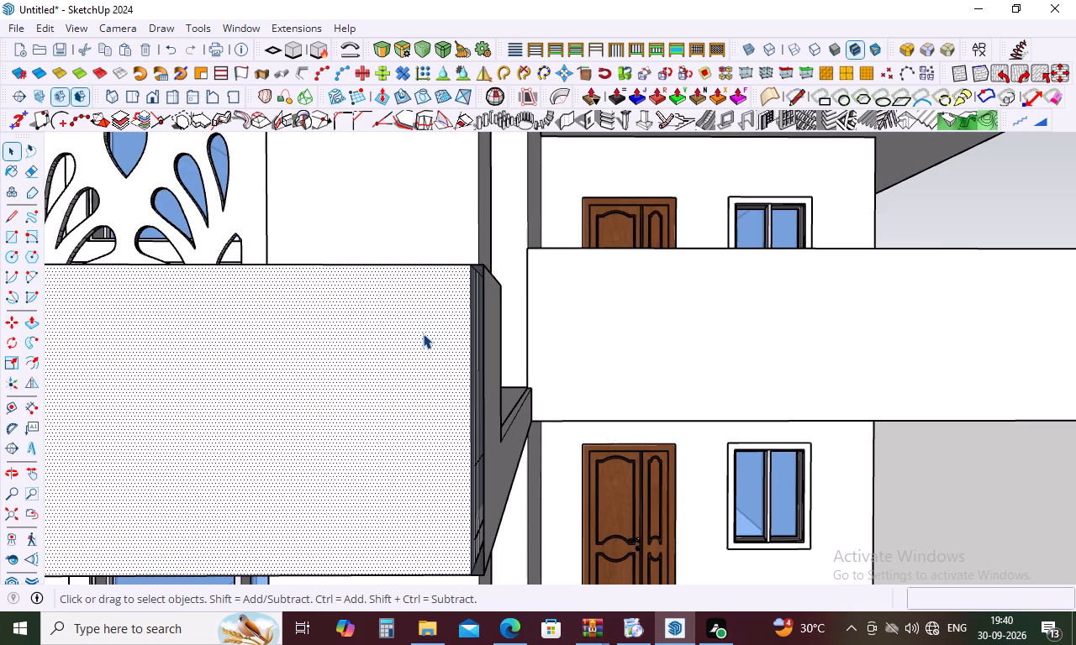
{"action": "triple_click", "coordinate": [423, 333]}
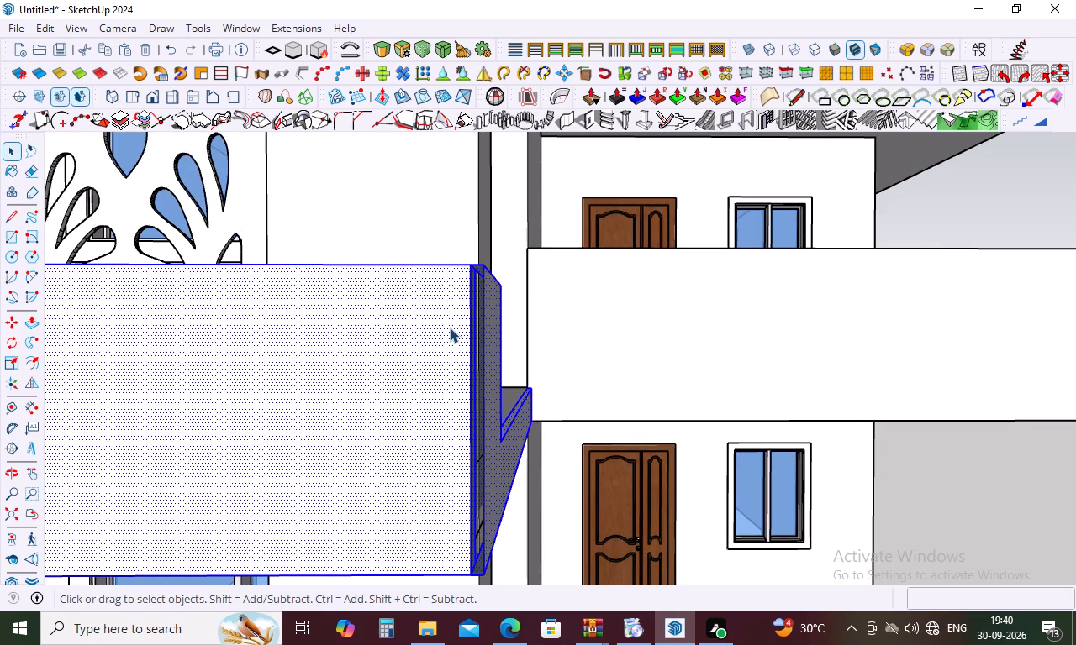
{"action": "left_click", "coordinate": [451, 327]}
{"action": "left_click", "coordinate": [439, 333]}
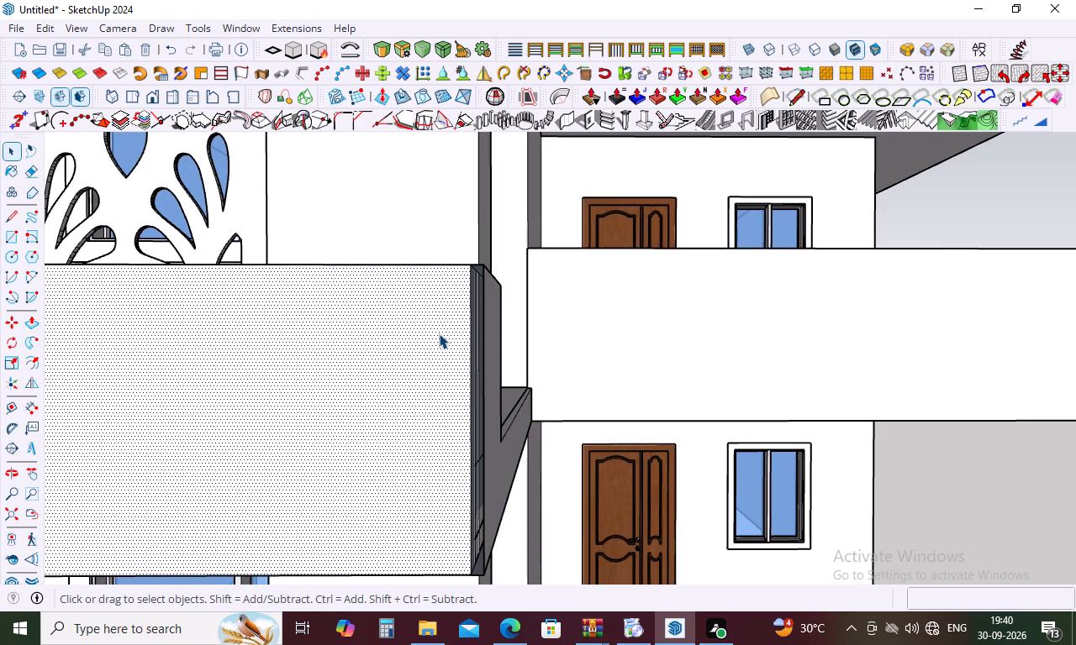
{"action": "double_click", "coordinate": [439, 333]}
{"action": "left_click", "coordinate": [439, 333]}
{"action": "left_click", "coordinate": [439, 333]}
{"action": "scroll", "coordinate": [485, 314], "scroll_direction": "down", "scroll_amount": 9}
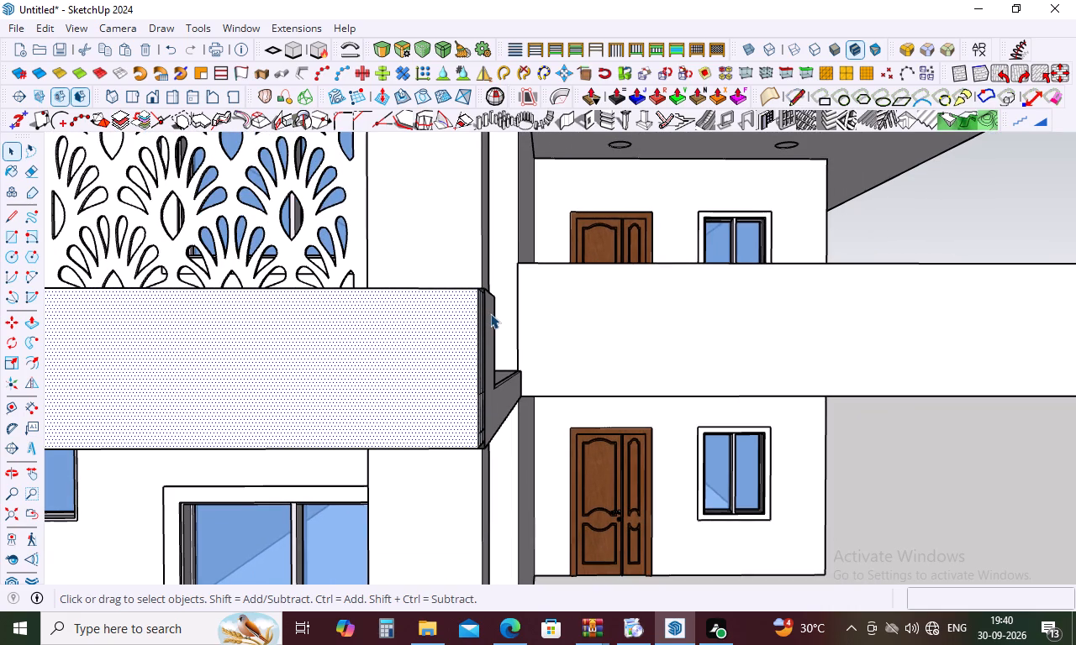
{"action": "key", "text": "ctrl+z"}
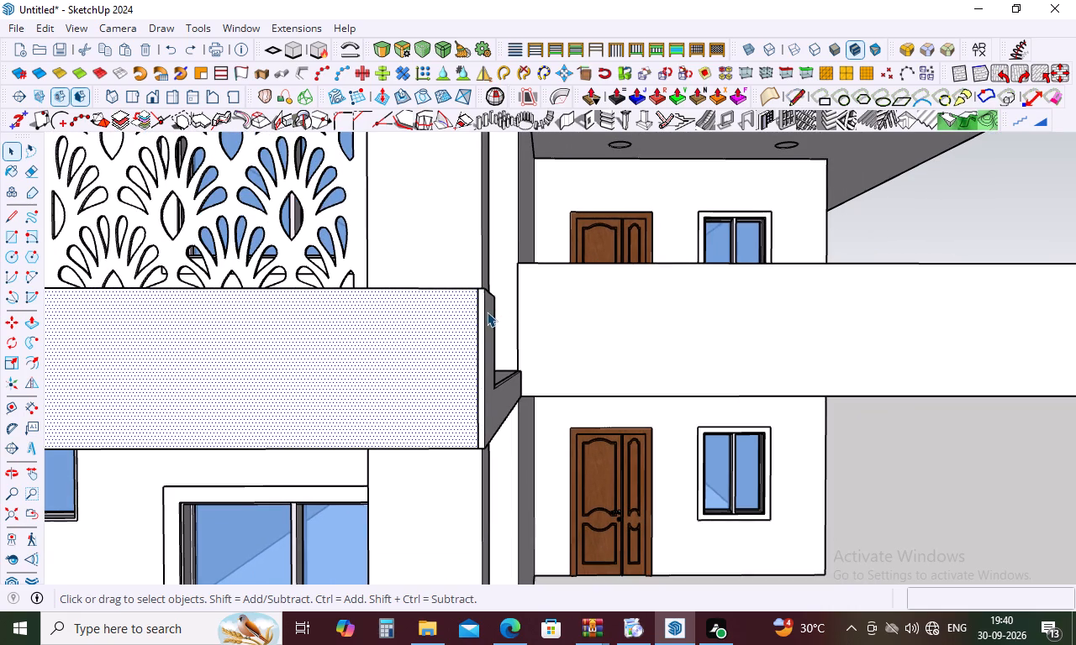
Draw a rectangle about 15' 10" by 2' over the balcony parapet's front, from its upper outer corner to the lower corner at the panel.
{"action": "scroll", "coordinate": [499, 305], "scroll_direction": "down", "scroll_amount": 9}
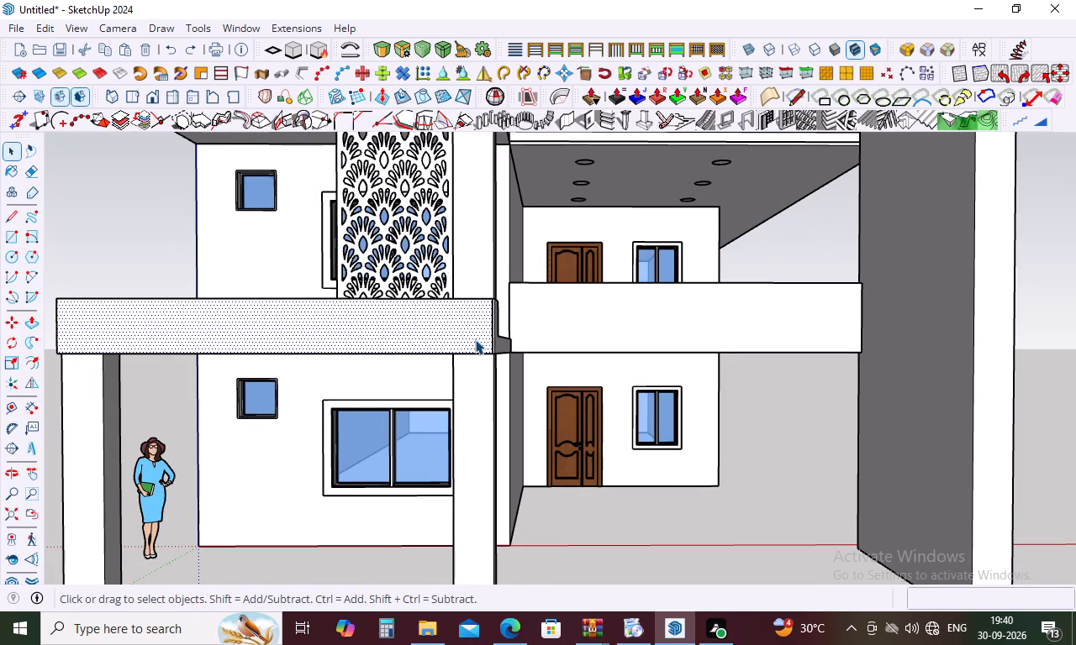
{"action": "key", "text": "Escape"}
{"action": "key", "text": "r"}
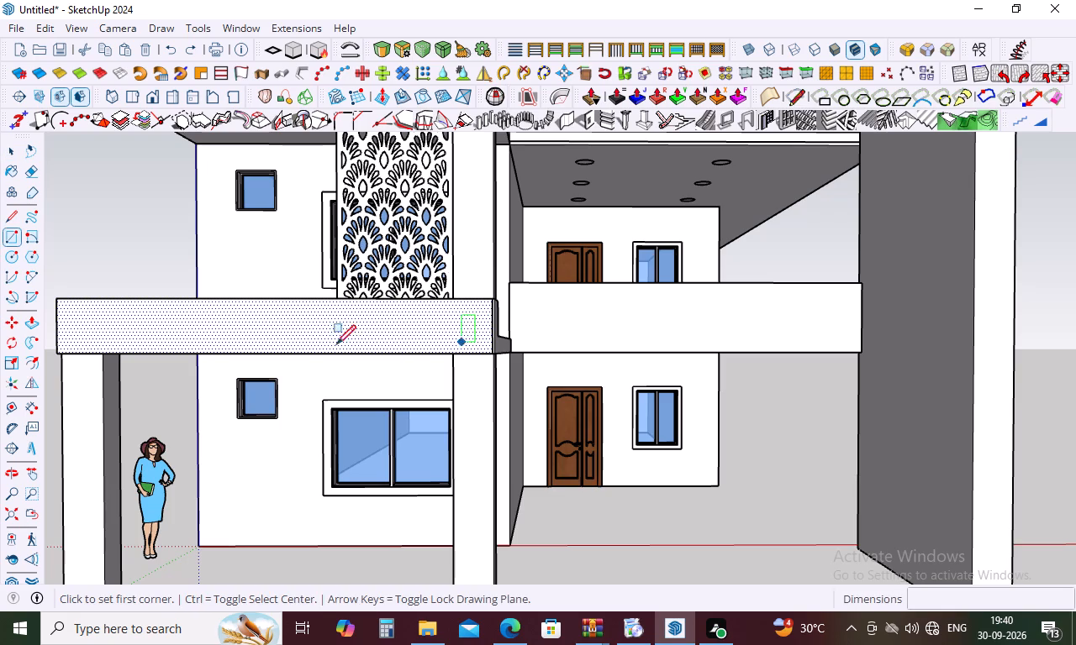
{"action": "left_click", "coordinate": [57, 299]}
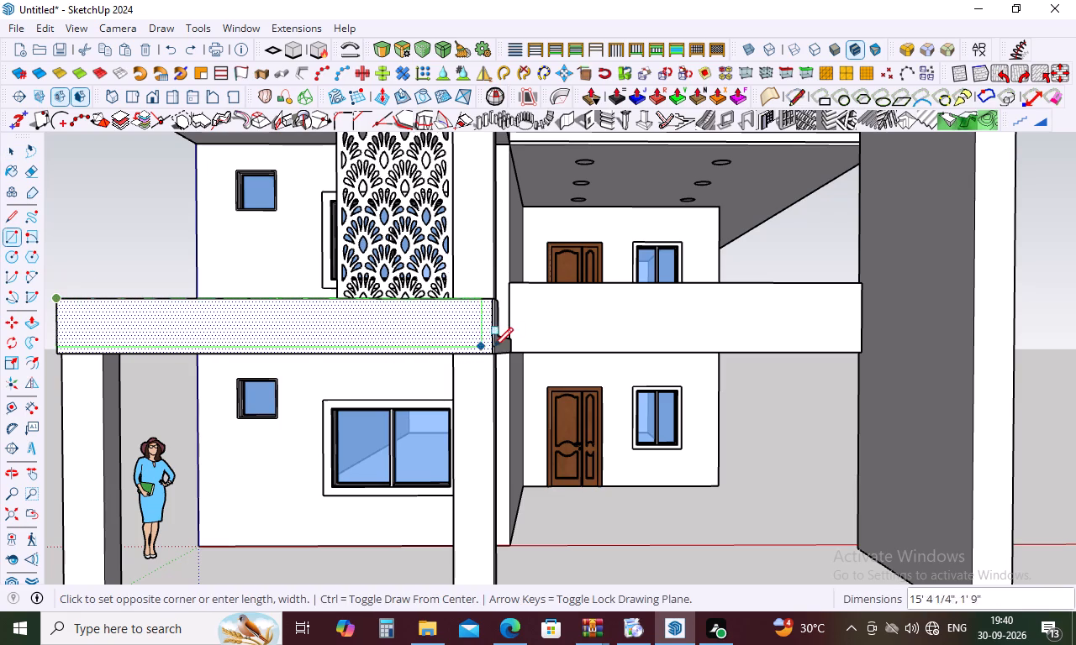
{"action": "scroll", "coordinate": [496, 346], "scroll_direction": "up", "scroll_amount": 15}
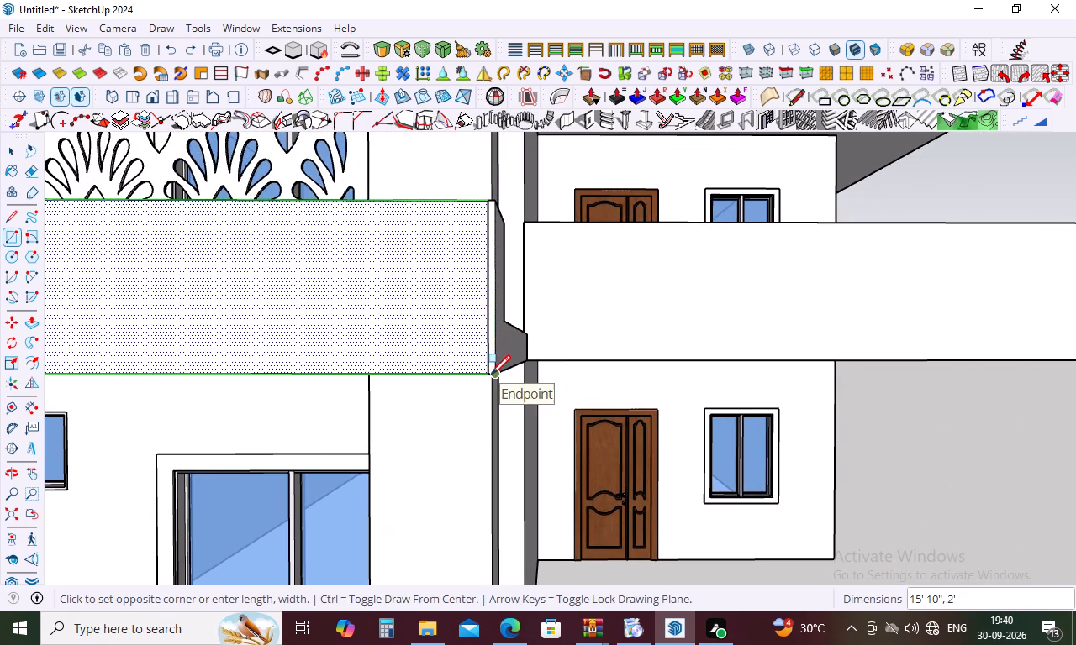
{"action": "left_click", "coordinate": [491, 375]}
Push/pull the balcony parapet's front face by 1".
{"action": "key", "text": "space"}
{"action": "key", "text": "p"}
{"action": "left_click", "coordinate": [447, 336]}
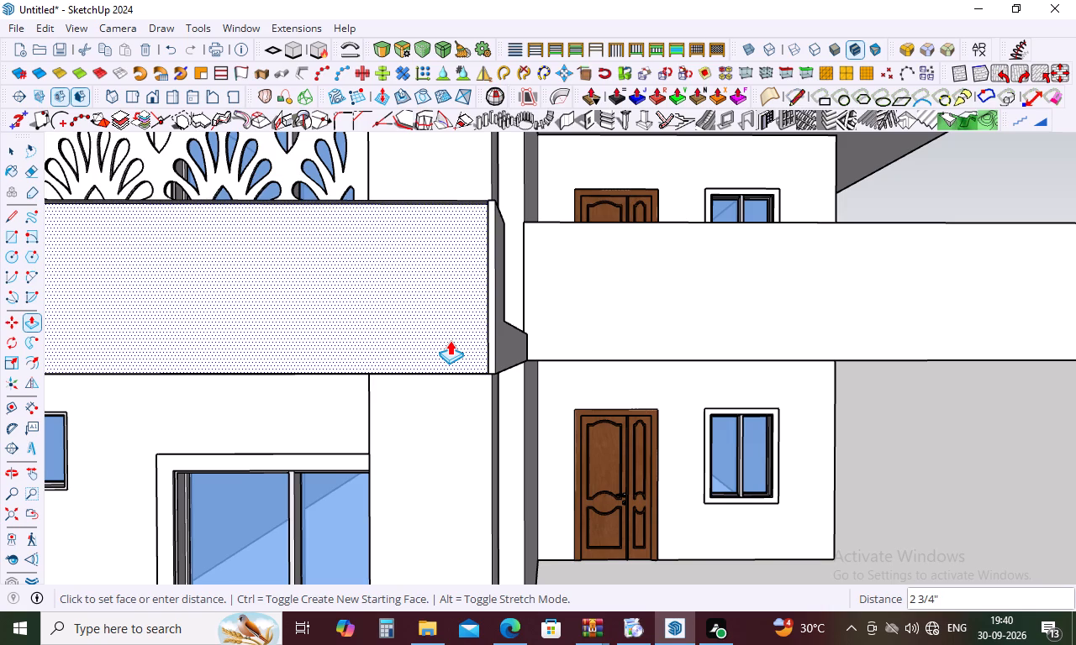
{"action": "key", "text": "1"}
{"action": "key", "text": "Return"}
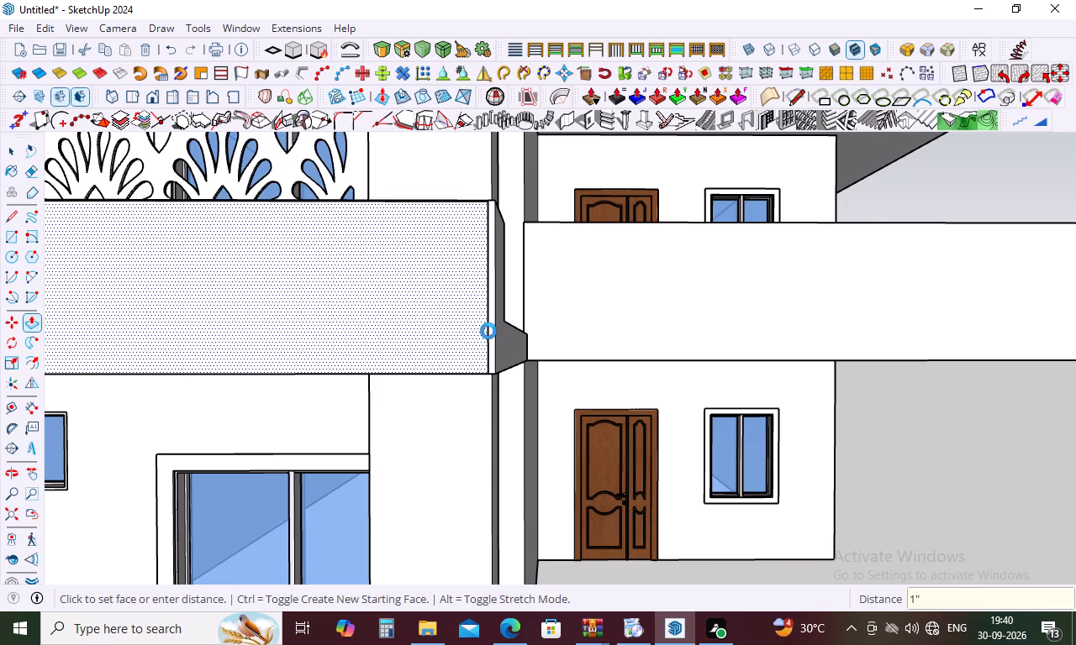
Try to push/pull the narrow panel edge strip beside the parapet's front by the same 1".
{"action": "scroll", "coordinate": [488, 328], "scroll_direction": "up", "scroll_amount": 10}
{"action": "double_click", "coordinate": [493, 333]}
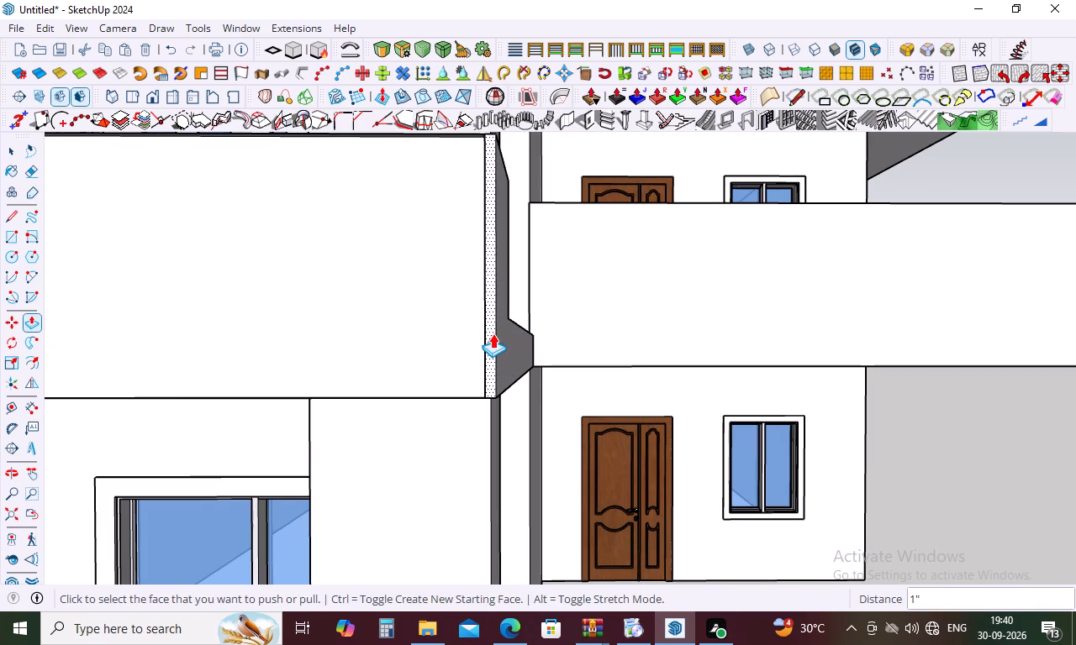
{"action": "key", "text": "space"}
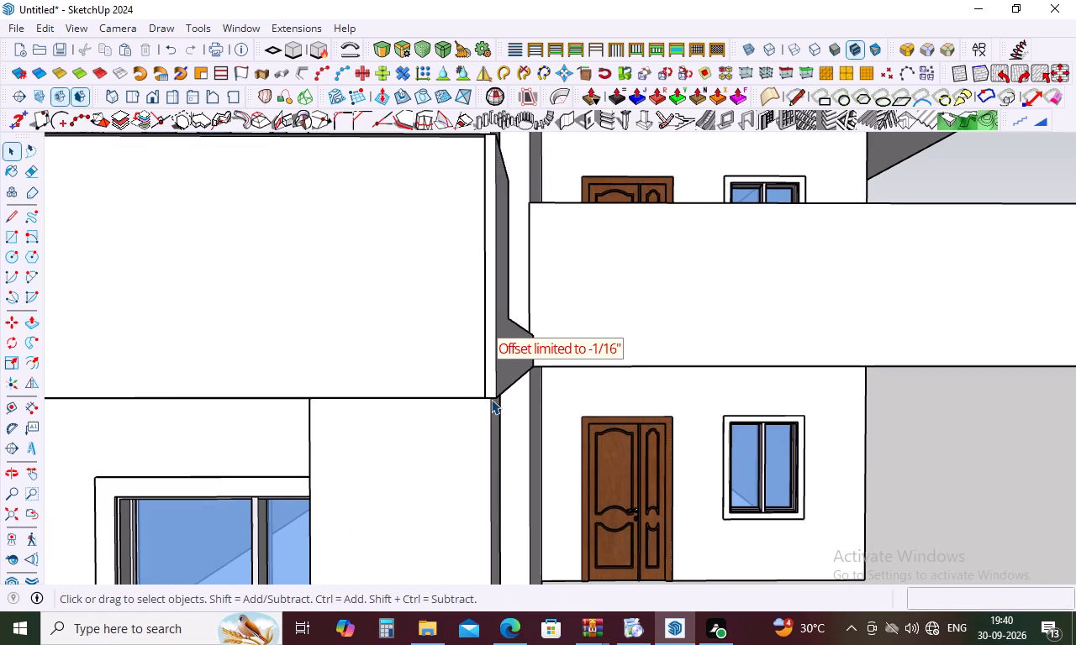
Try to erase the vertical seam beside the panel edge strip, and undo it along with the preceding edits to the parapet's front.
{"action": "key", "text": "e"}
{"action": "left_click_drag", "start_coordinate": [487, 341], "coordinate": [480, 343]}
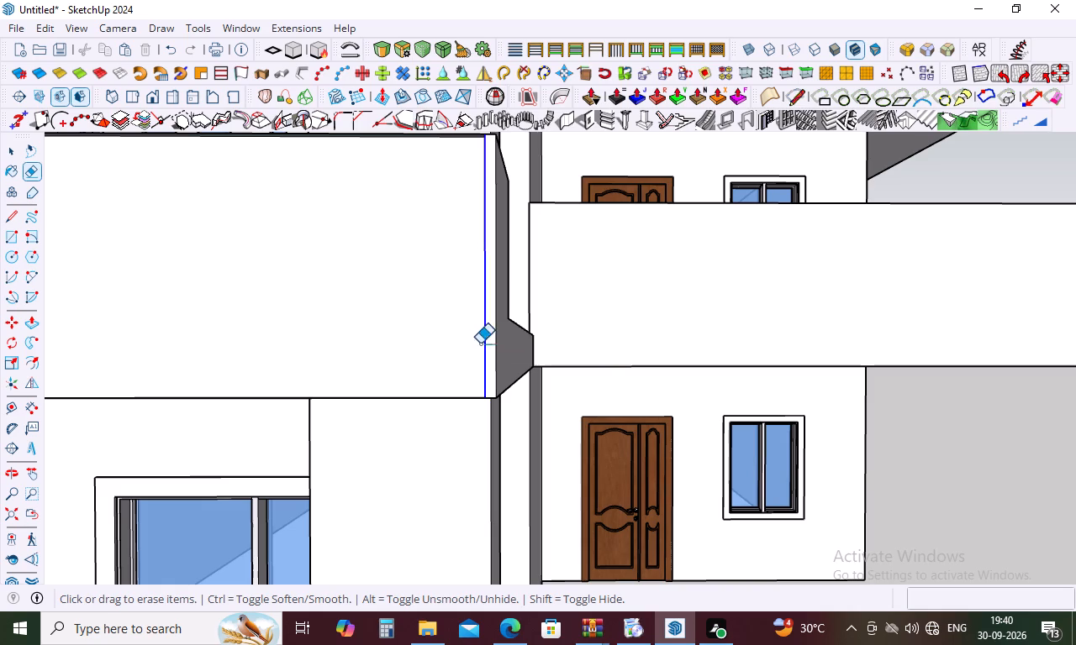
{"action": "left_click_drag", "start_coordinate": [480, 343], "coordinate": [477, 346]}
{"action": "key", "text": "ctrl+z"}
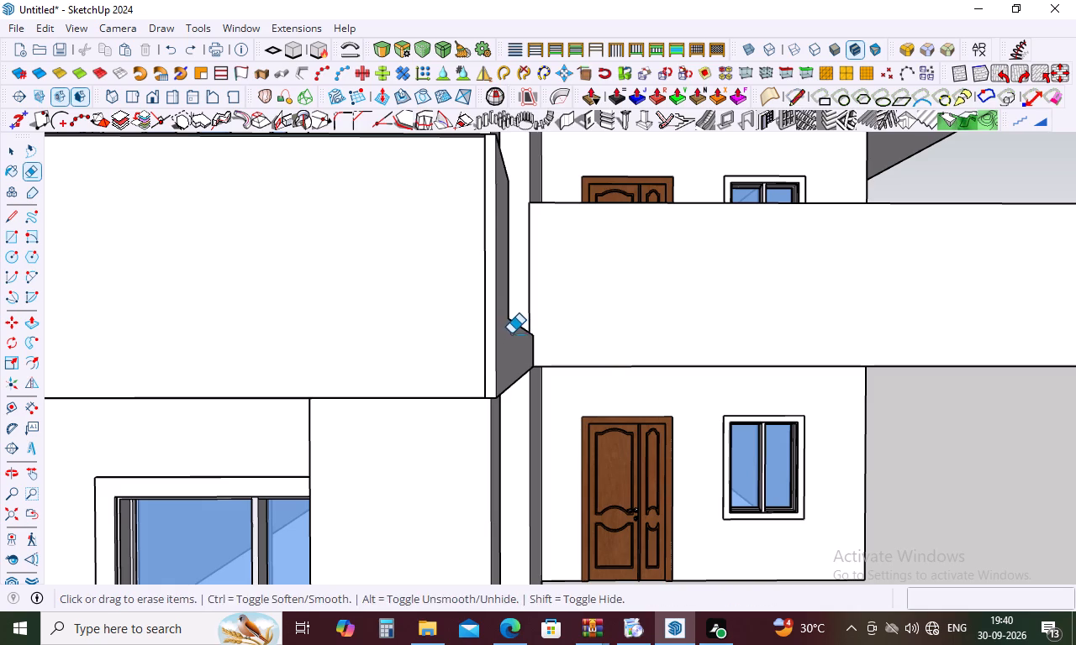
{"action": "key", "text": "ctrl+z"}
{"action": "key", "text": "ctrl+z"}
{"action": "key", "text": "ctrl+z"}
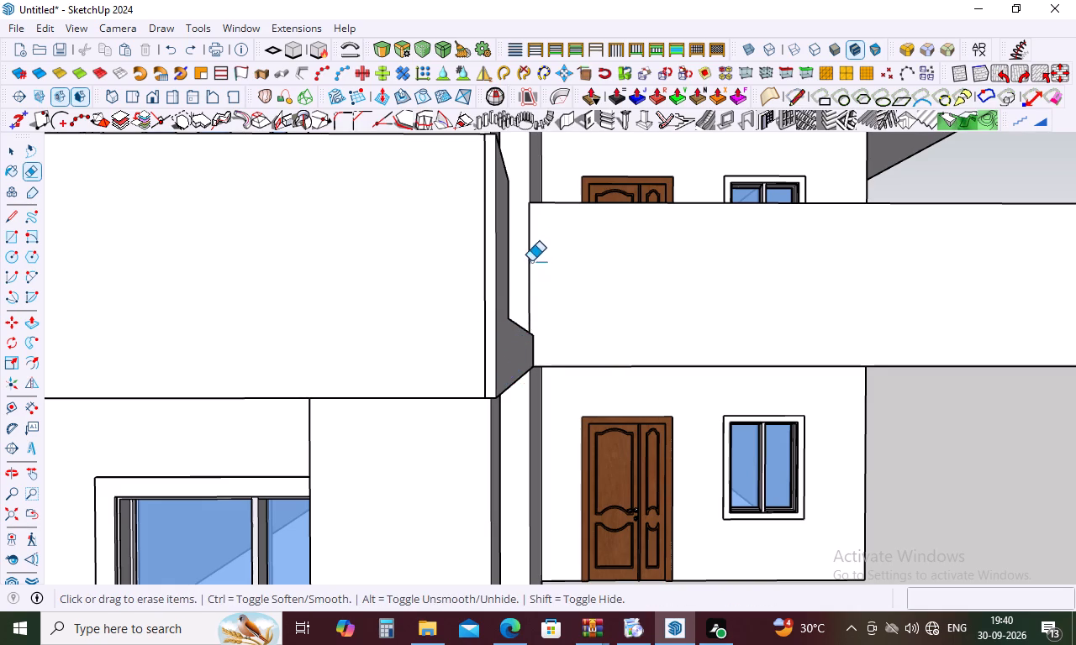
Draw a 15' 10" by 2' rectangle across the balcony parapet's whole front, including the side panel's edge.
{"action": "scroll", "coordinate": [537, 253], "scroll_direction": "down", "scroll_amount": 15}
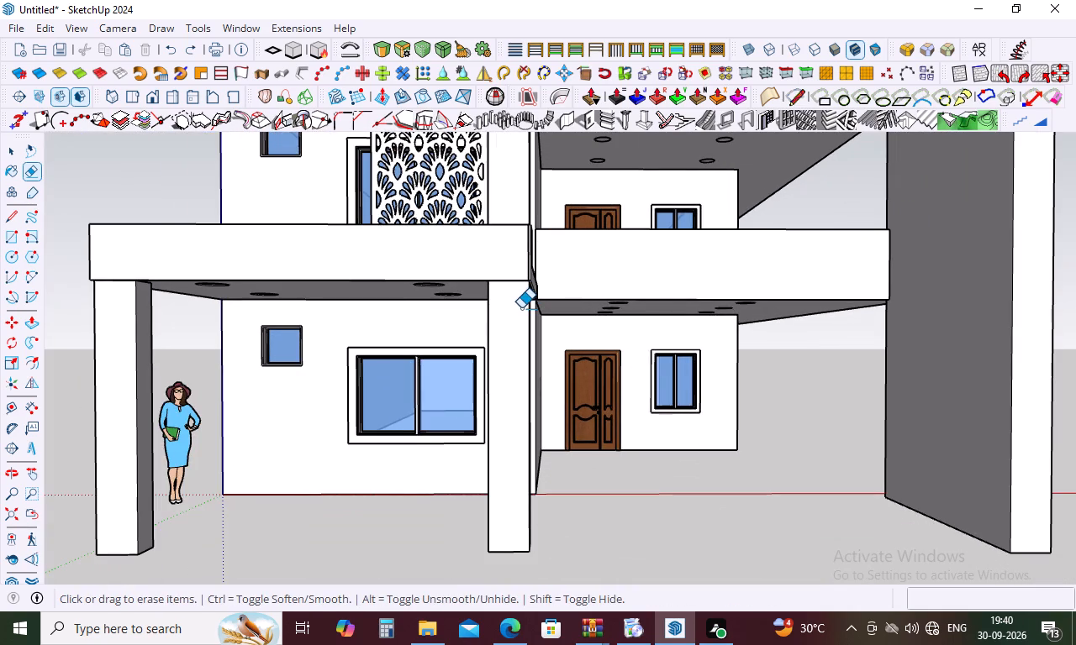
{"action": "key", "text": "r"}
{"action": "left_click", "coordinate": [88, 228]}
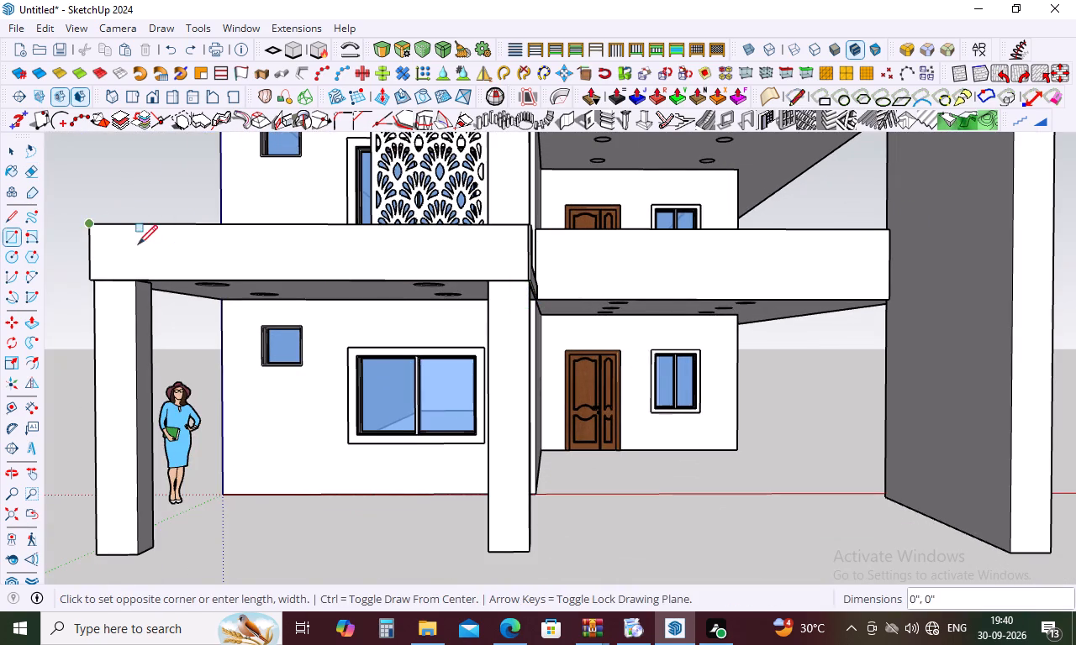
{"action": "scroll", "coordinate": [535, 266], "scroll_direction": "up", "scroll_amount": 5}
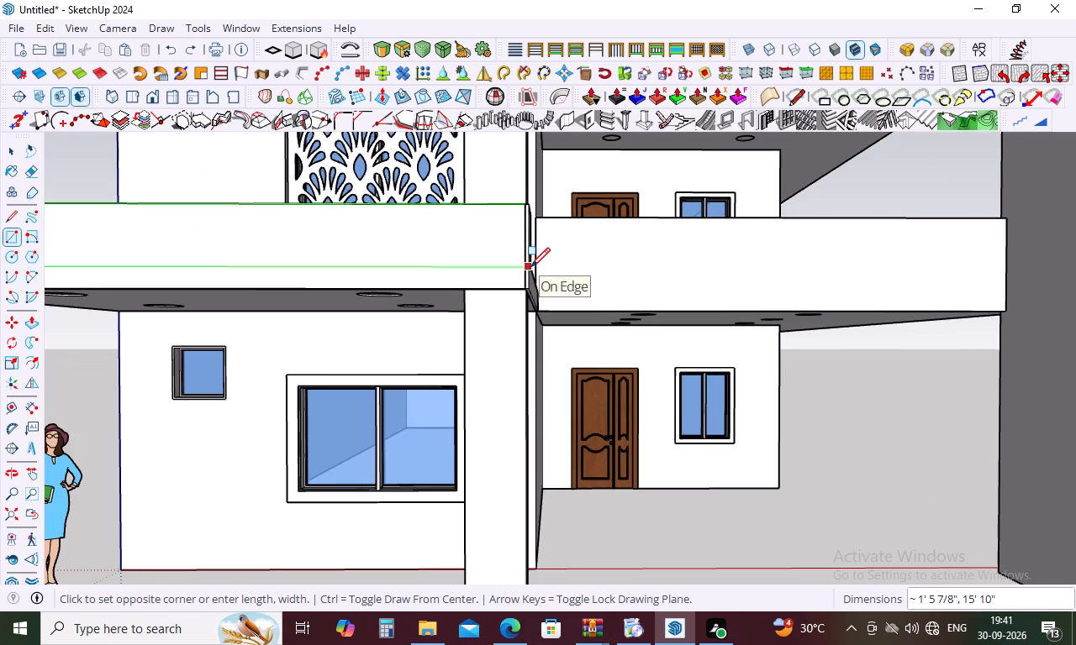
{"action": "scroll", "coordinate": [530, 267], "scroll_direction": "up", "scroll_amount": 18}
{"action": "scroll", "coordinate": [528, 288], "scroll_direction": "up", "scroll_amount": 5}
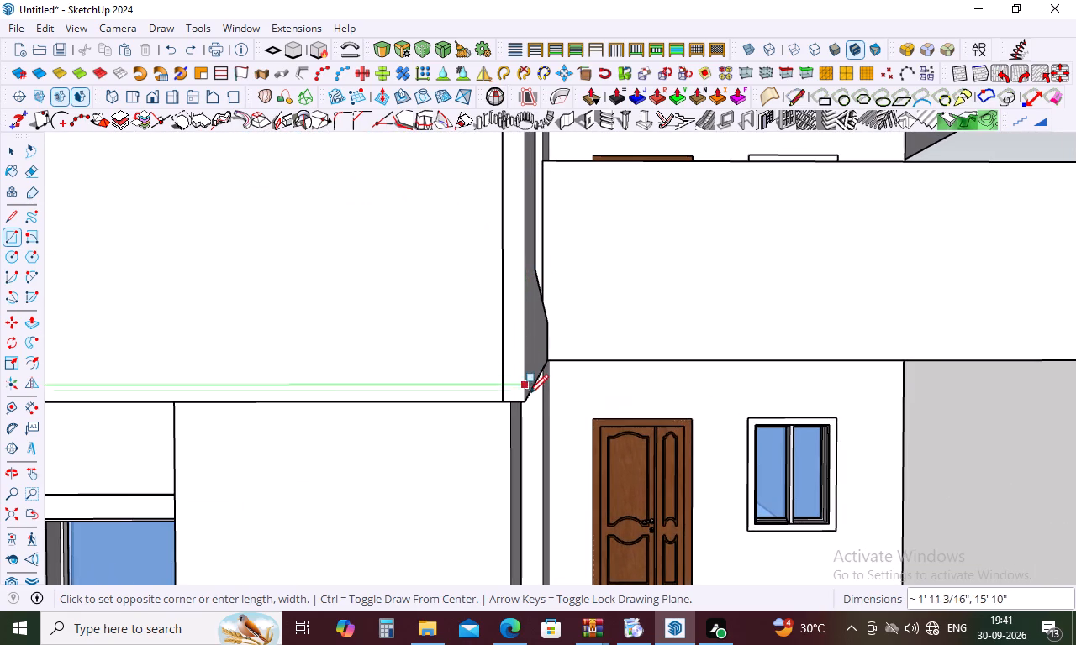
{"action": "left_click", "coordinate": [525, 401]}
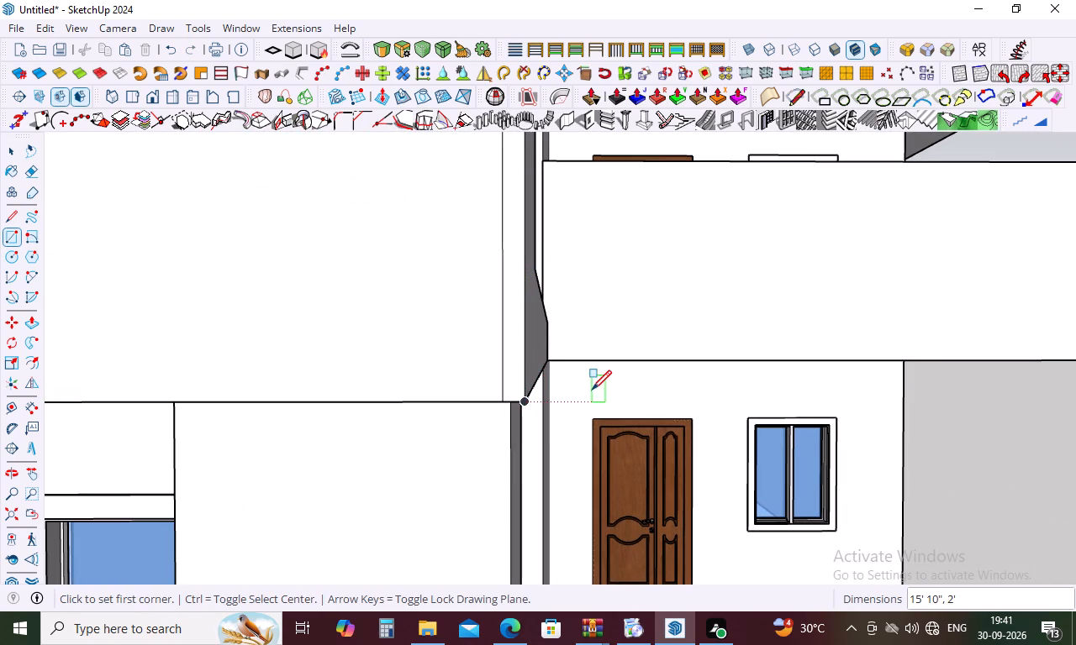
Push/pull the balcony parapet's front face and its narrow edge strip outward by 1", and erase the seam between them.
{"action": "key", "text": "space"}
{"action": "key", "text": "p"}
{"action": "left_click", "coordinate": [414, 359]}
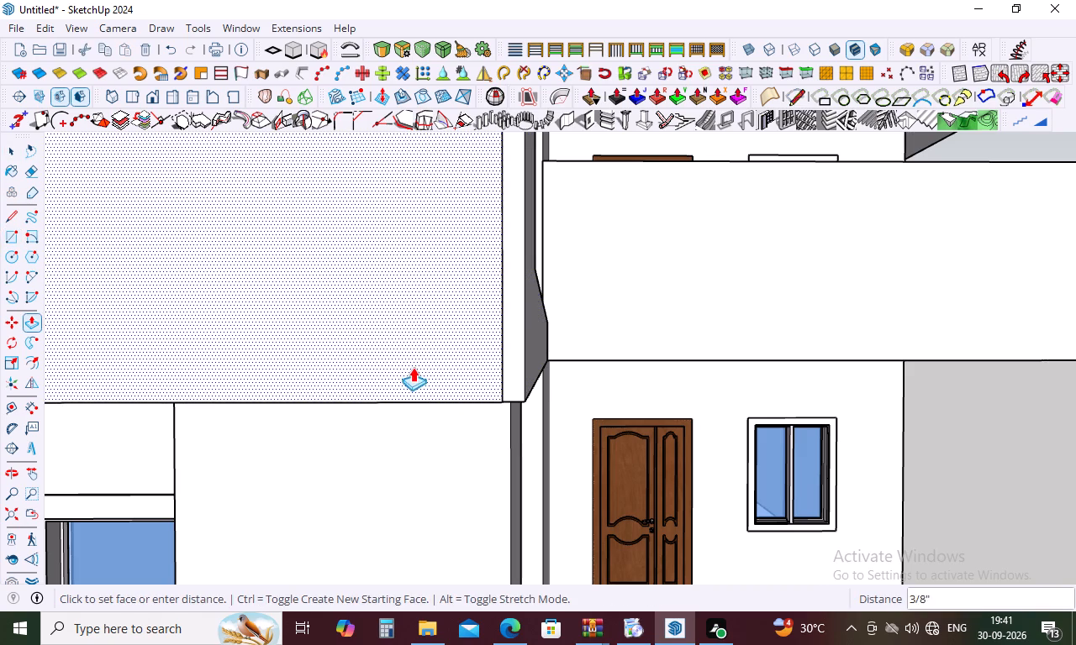
{"action": "key", "text": "1"}
{"action": "key", "text": "Return"}
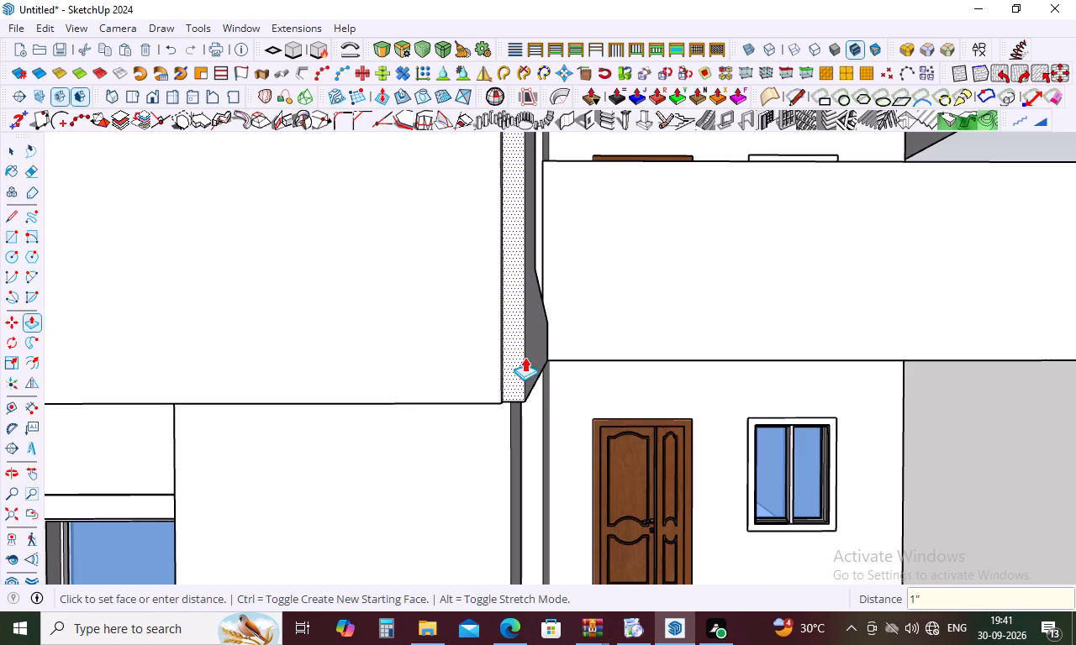
{"action": "double_click", "coordinate": [516, 362]}
{"action": "key", "text": "space"}
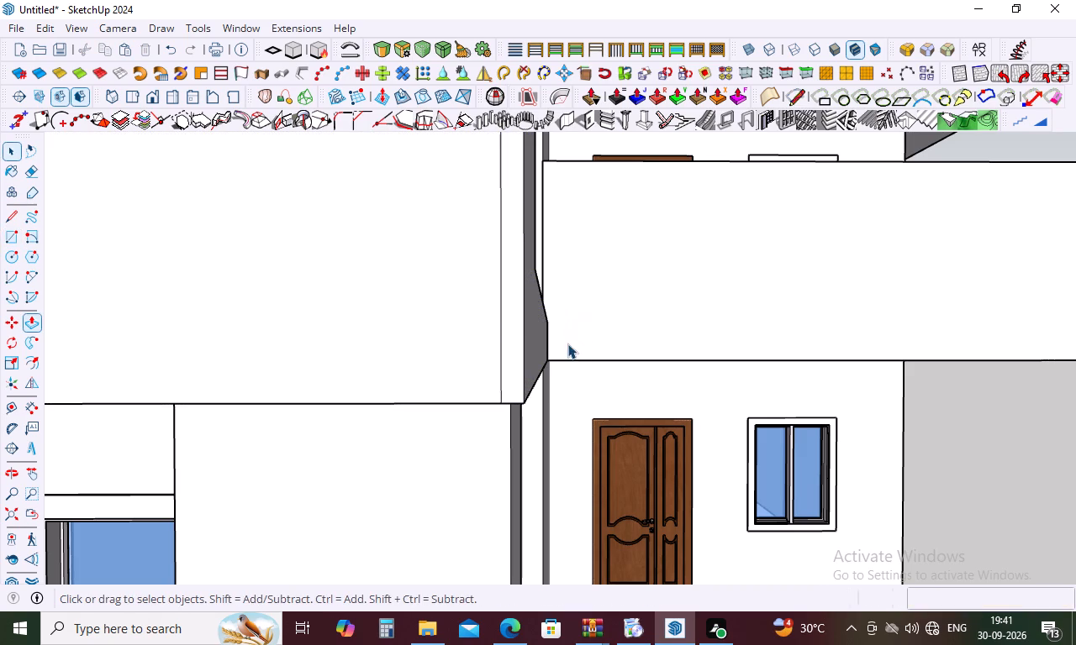
{"action": "key", "text": "e"}
{"action": "left_click", "coordinate": [500, 332]}
Draw an 8" by 10' 4" rectangle along the balcony slab's side edge, from the house wall corner to the parapet's lower front corner.
{"action": "scroll", "coordinate": [570, 307], "scroll_direction": "down", "scroll_amount": 20}
{"action": "middle_click_drag", "start_coordinate": [572, 313], "coordinate": [609, 408]}
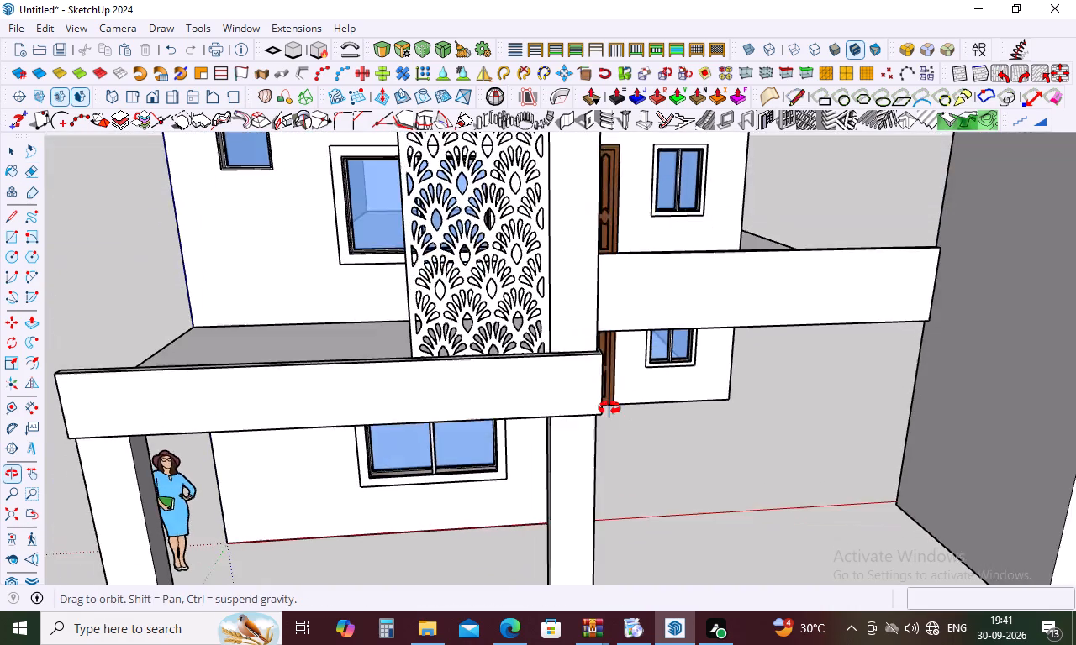
{"action": "middle_click_drag", "start_coordinate": [609, 408], "coordinate": [744, 276]}
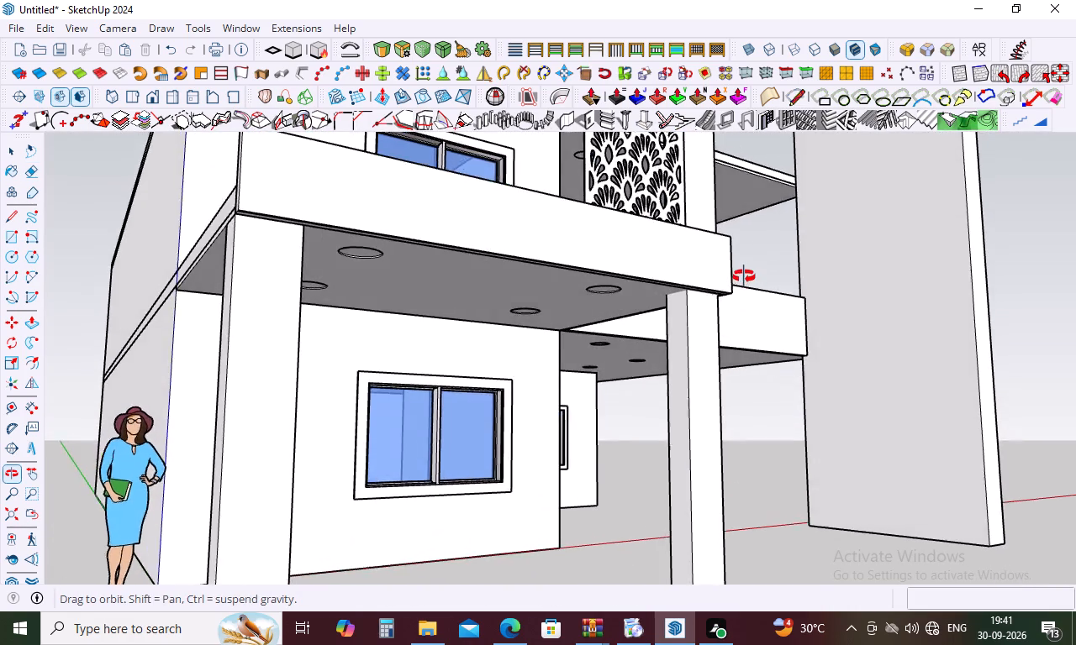
{"action": "middle_click_drag", "start_coordinate": [744, 276], "coordinate": [934, 337]}
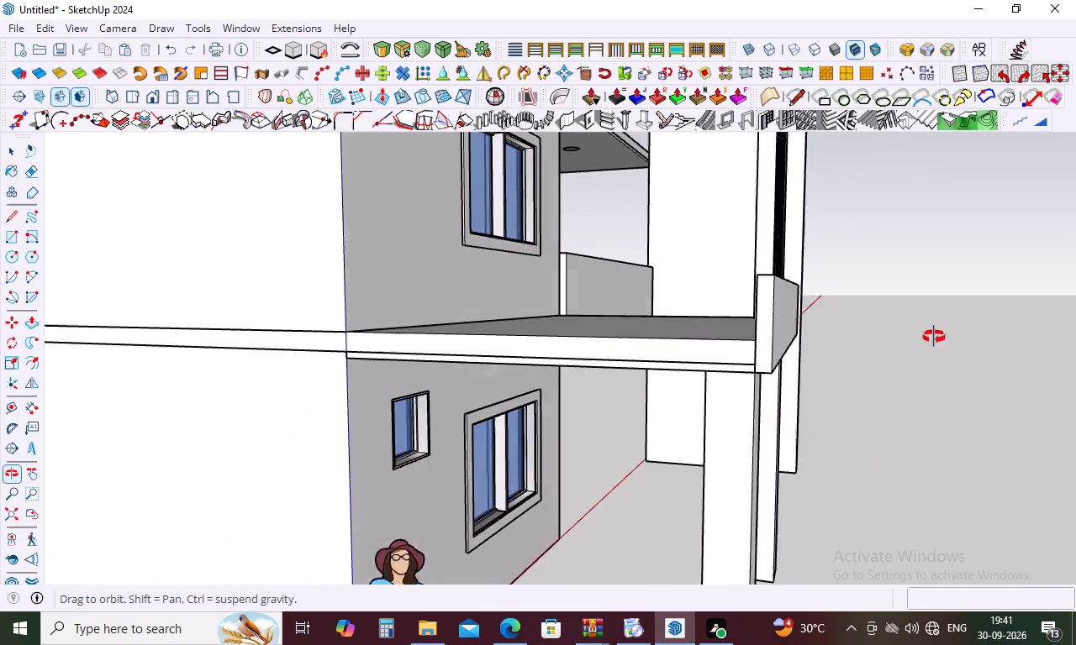
{"action": "middle_click_drag", "start_coordinate": [934, 337], "coordinate": [943, 348]}
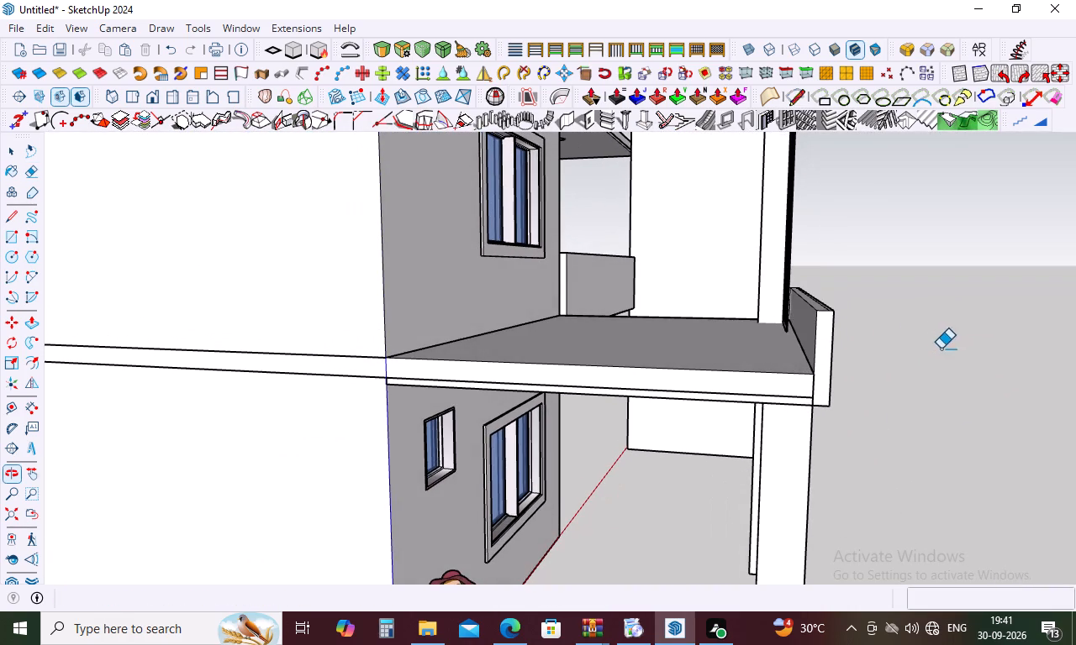
{"action": "scroll", "coordinate": [844, 376], "scroll_direction": "up", "scroll_amount": 3}
{"action": "middle_click_drag", "start_coordinate": [844, 376], "coordinate": [802, 389]}
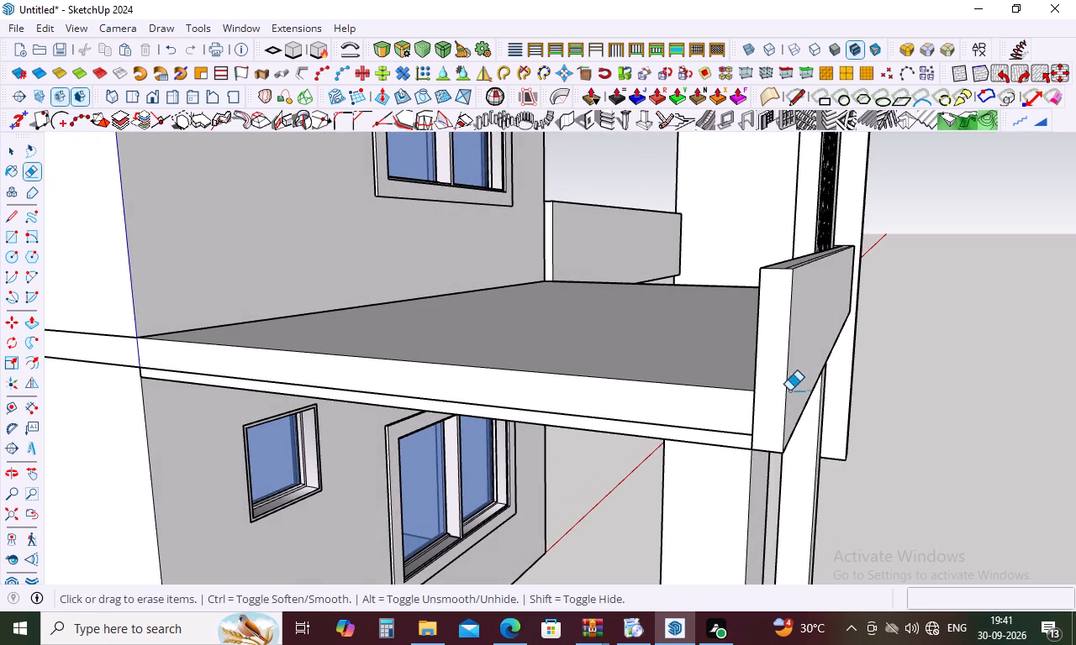
{"action": "scroll", "coordinate": [721, 339], "scroll_direction": "down", "scroll_amount": 4}
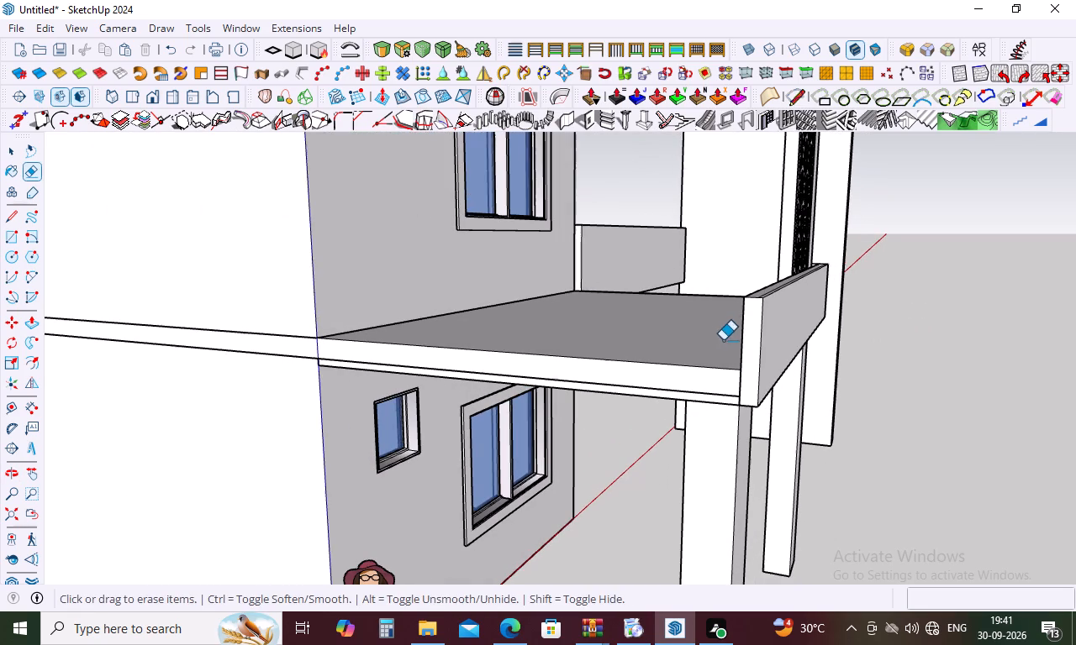
{"action": "scroll", "coordinate": [733, 374], "scroll_direction": "down", "scroll_amount": 4}
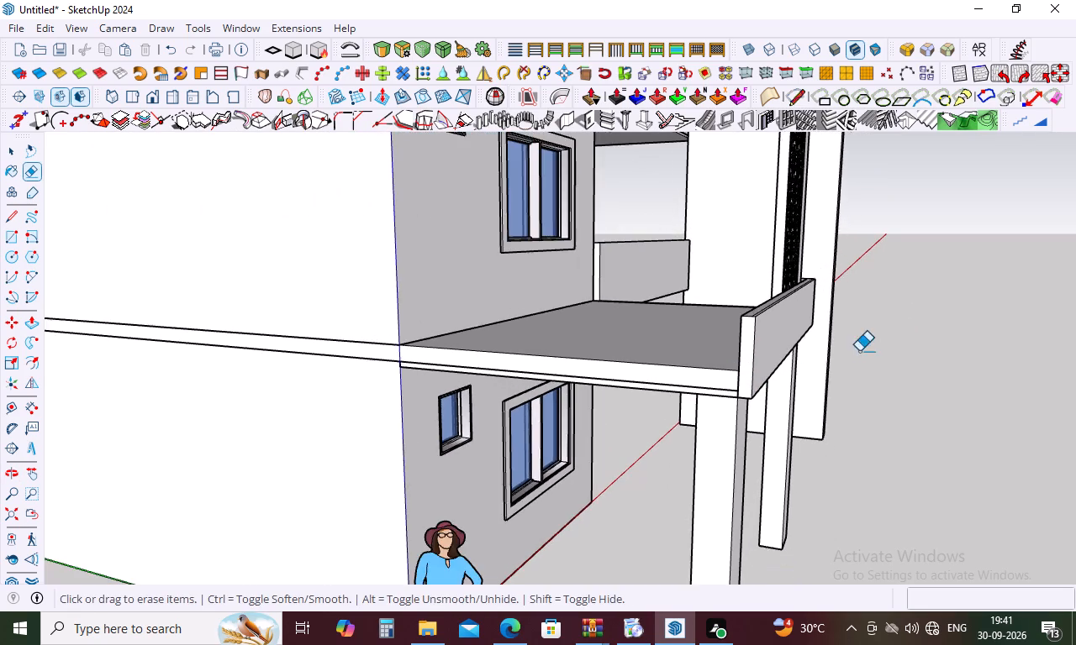
{"action": "middle_click_drag", "start_coordinate": [859, 351], "coordinate": [513, 348]}
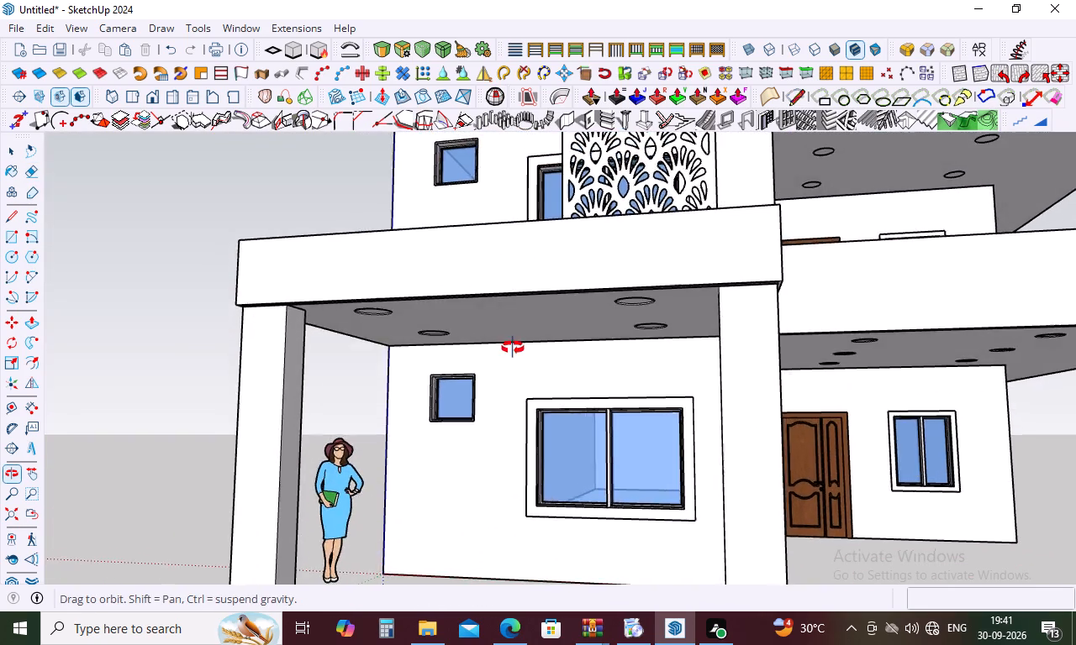
{"action": "middle_click_drag", "start_coordinate": [513, 348], "coordinate": [887, 370]}
{"action": "key", "text": "r"}
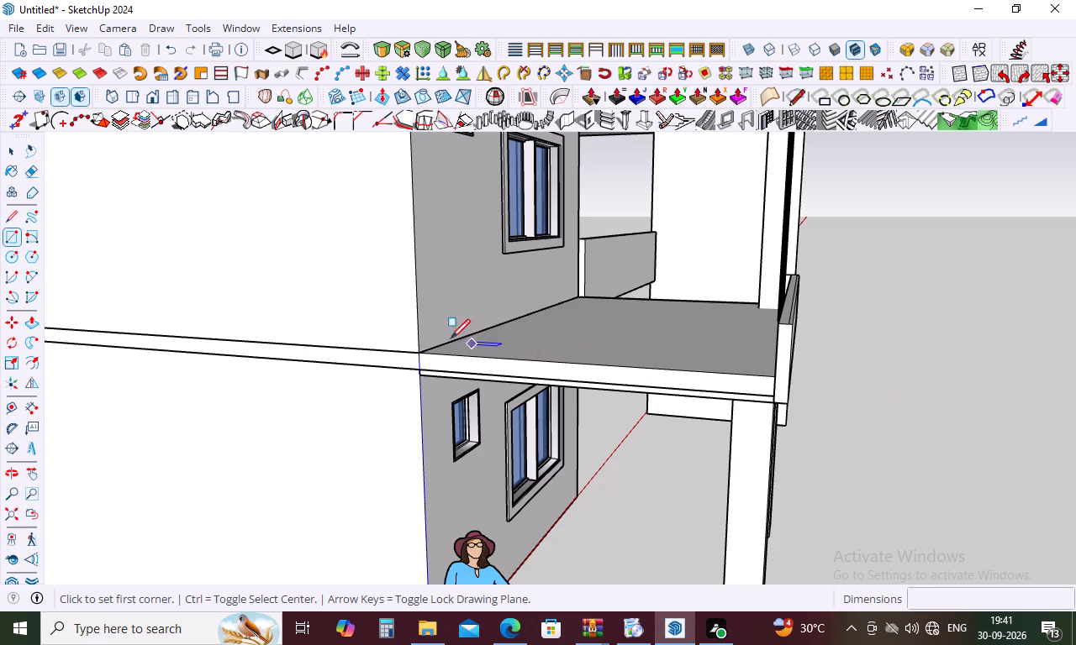
{"action": "left_click", "coordinate": [419, 355]}
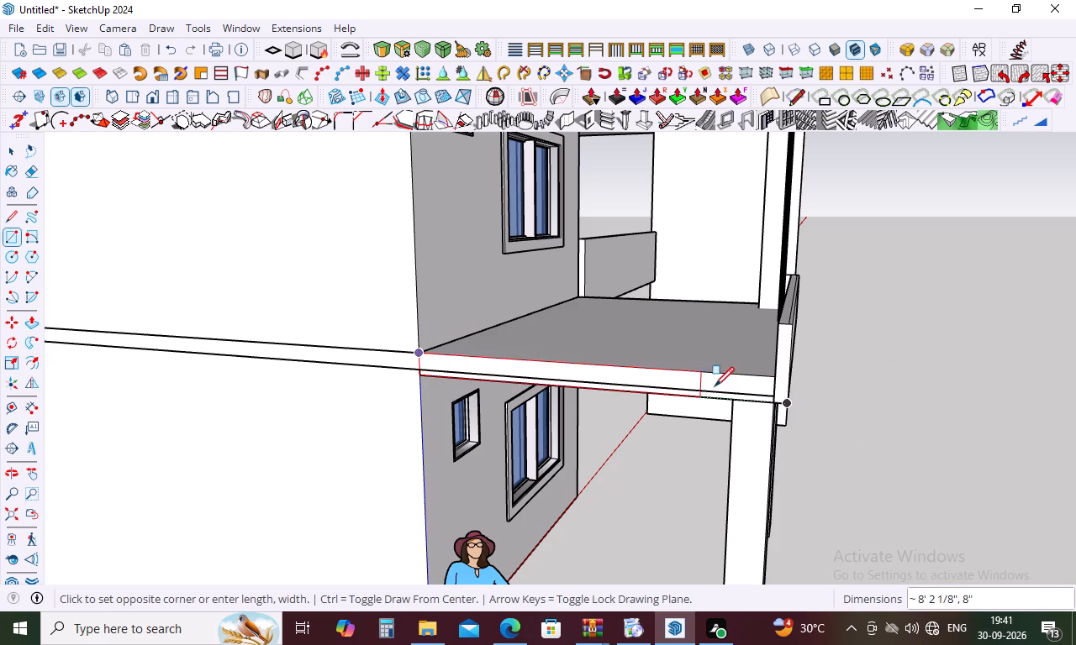
{"action": "key", "text": "Escape"}
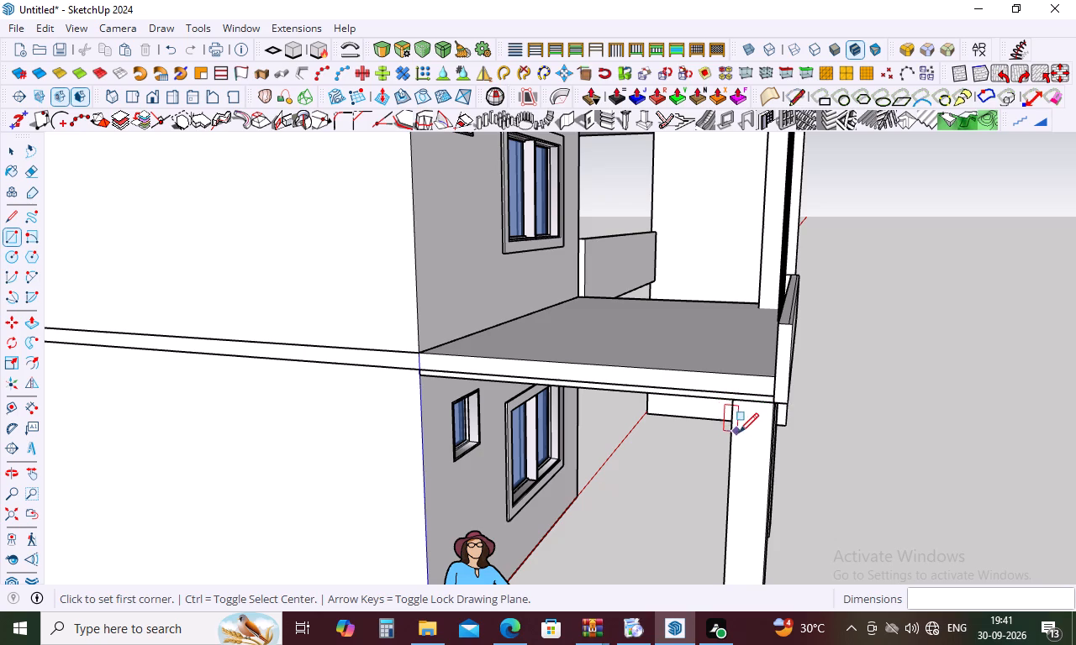
{"action": "left_click", "coordinate": [419, 350]}
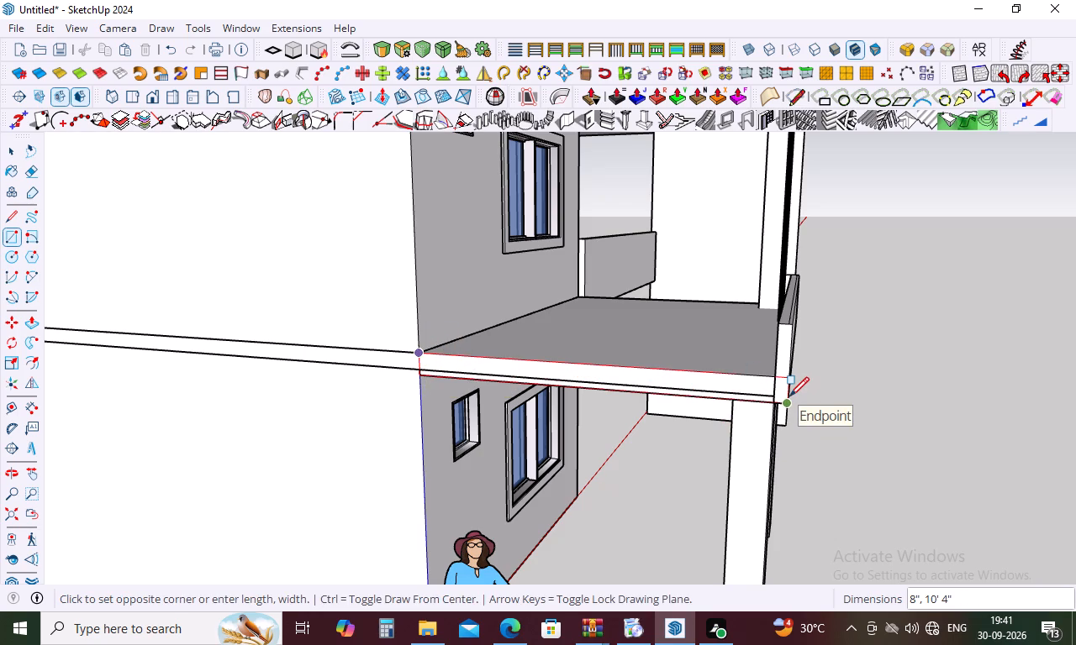
{"action": "scroll", "coordinate": [788, 401], "scroll_direction": "up", "scroll_amount": 4}
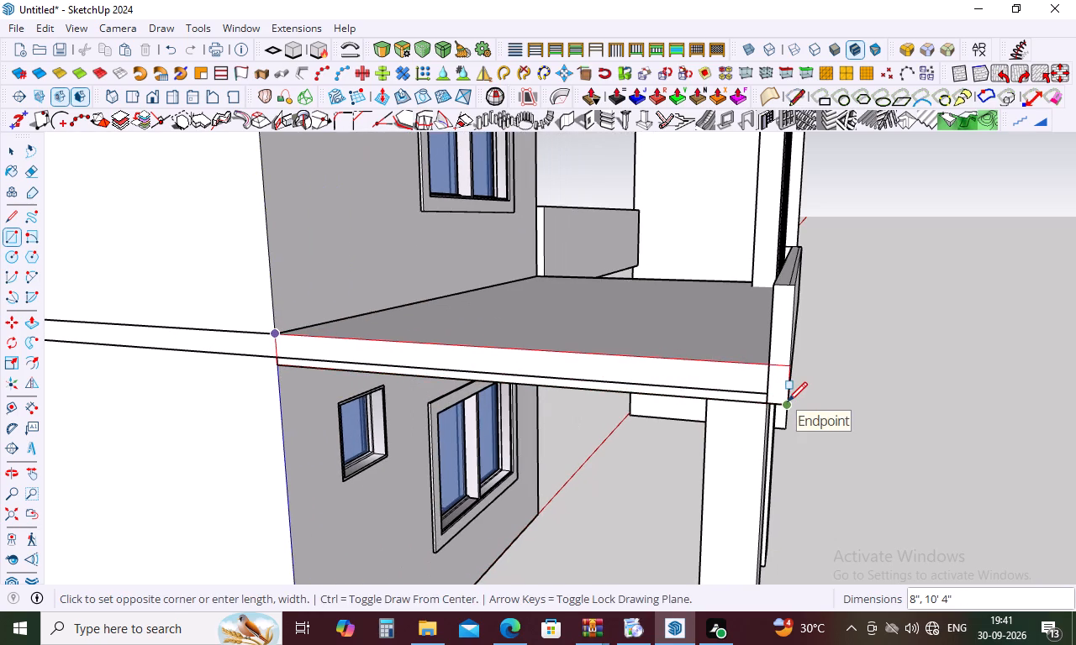
{"action": "left_click", "coordinate": [788, 401]}
{"action": "key", "text": "space"}
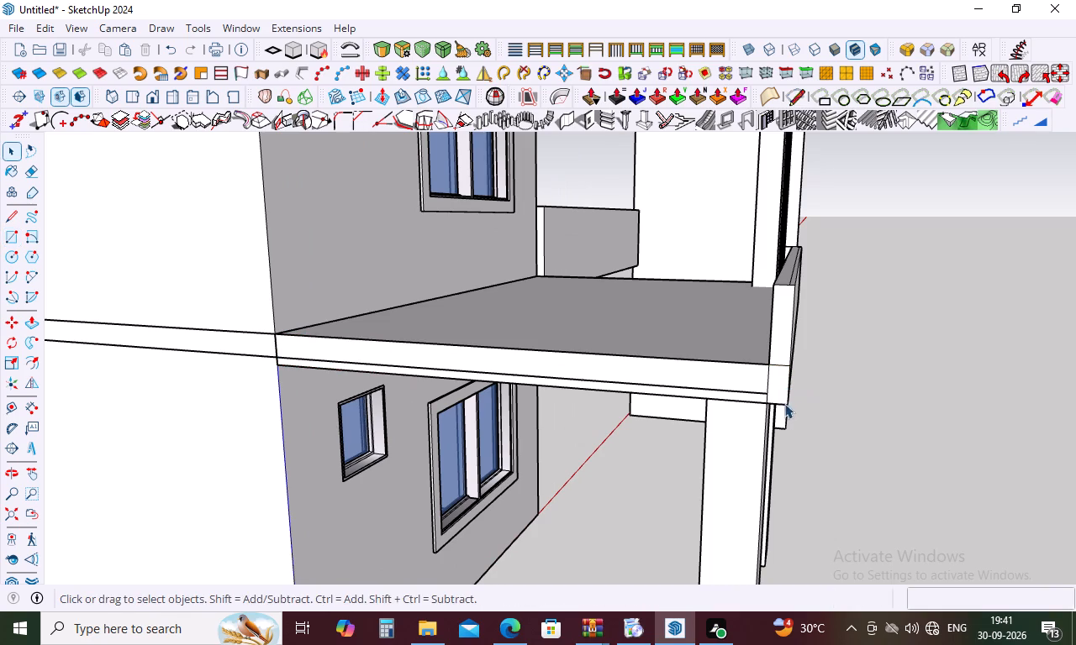
Push/pull the slab's side rectangle outward by 1", and the parapet's lower end face by the same amount.
{"action": "key", "text": "p"}
{"action": "left_click", "coordinate": [731, 385]}
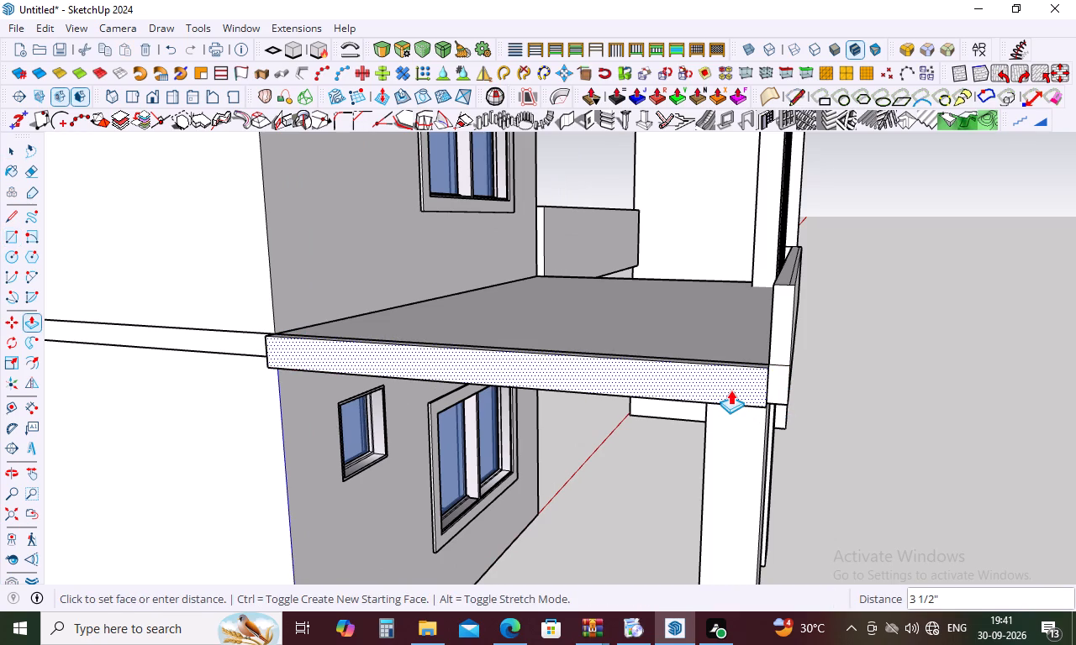
{"action": "key", "text": "1"}
{"action": "key", "text": "Return"}
{"action": "double_click", "coordinate": [776, 388]}
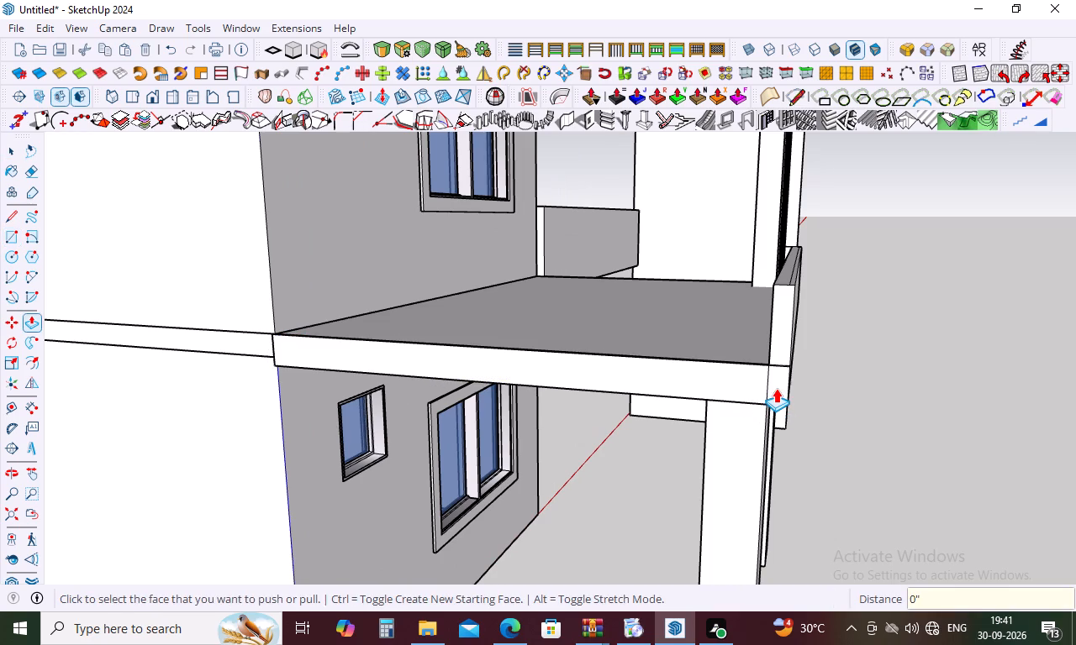
Push/pull the parapet's upper end face outward 1", flush with the lower end face at the corner.
{"action": "middle_click_drag", "start_coordinate": [866, 391], "coordinate": [646, 373]}
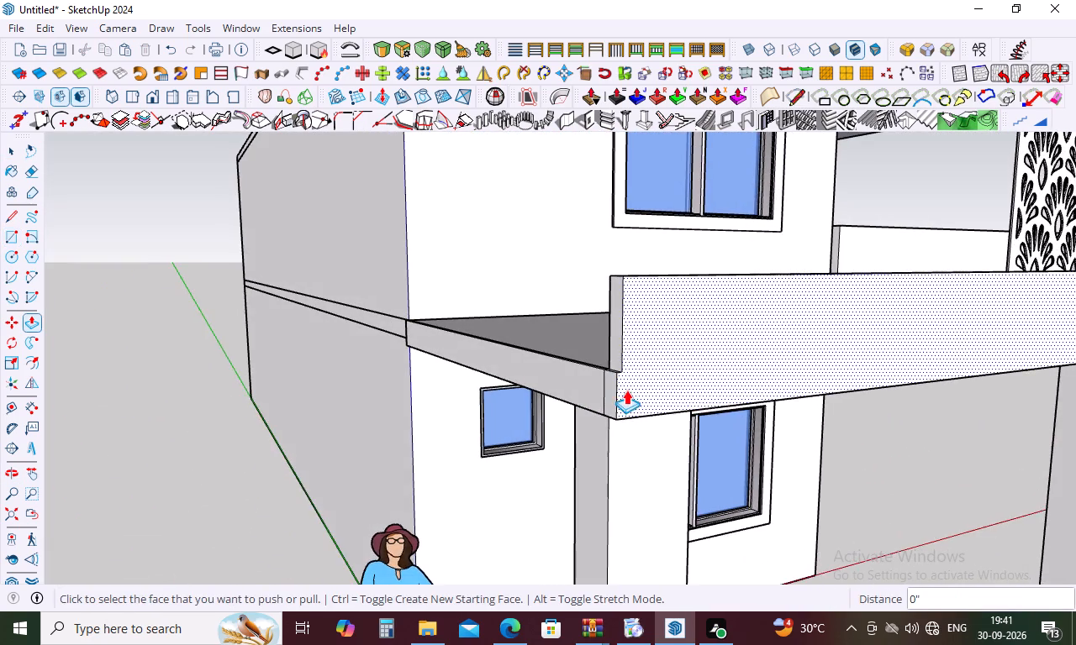
{"action": "scroll", "coordinate": [623, 390], "scroll_direction": "up", "scroll_amount": 10}
{"action": "middle_click_drag", "start_coordinate": [612, 386], "coordinate": [551, 390]}
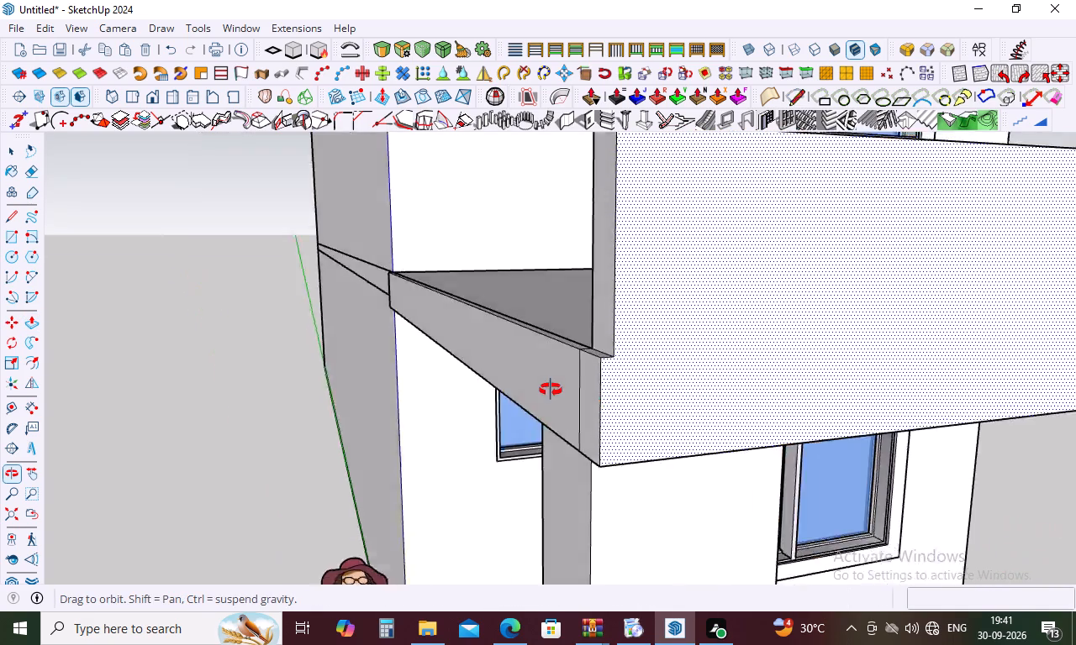
{"action": "middle_click_drag", "start_coordinate": [551, 390], "coordinate": [626, 414]}
{"action": "left_click", "coordinate": [603, 291]}
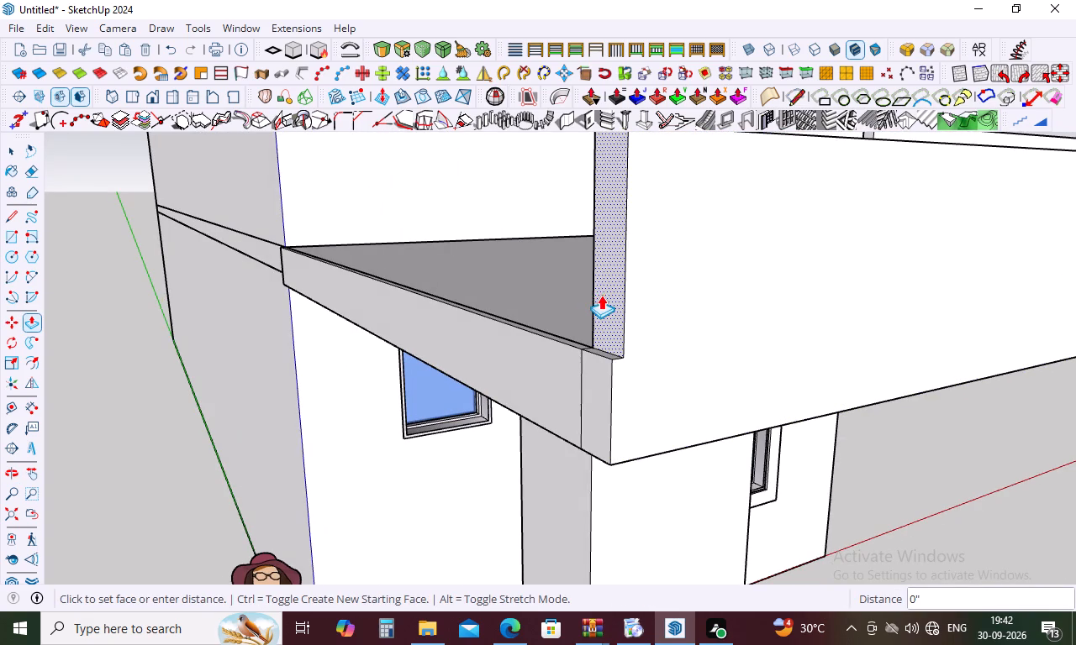
{"action": "left_click", "coordinate": [592, 367]}
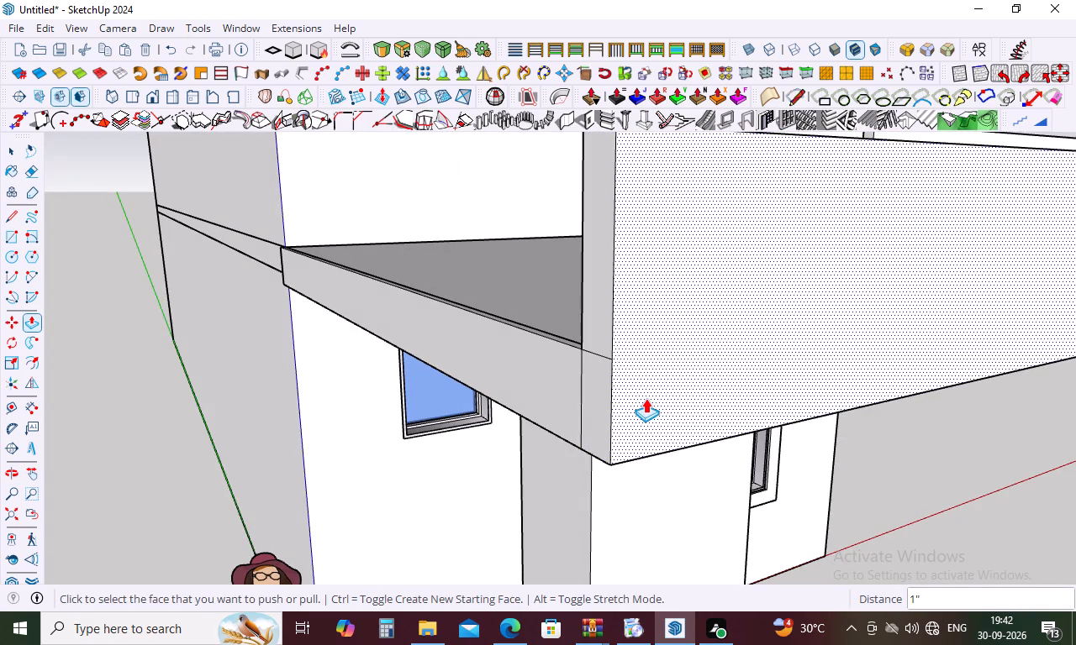
{"action": "key", "text": "Escape"}
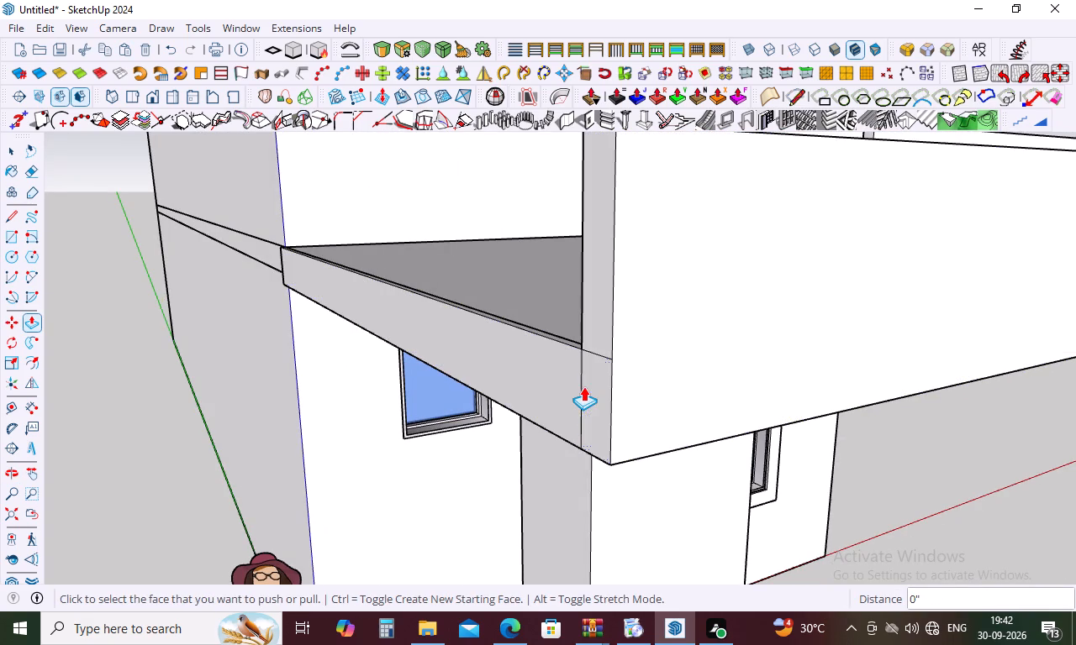
Erase the vertical and horizontal seam lines on the parapet's end at the slab corner.
{"action": "key", "text": "e"}
{"action": "left_click_drag", "start_coordinate": [588, 377], "coordinate": [574, 394]}
{"action": "left_click_drag", "start_coordinate": [593, 356], "coordinate": [587, 369]}
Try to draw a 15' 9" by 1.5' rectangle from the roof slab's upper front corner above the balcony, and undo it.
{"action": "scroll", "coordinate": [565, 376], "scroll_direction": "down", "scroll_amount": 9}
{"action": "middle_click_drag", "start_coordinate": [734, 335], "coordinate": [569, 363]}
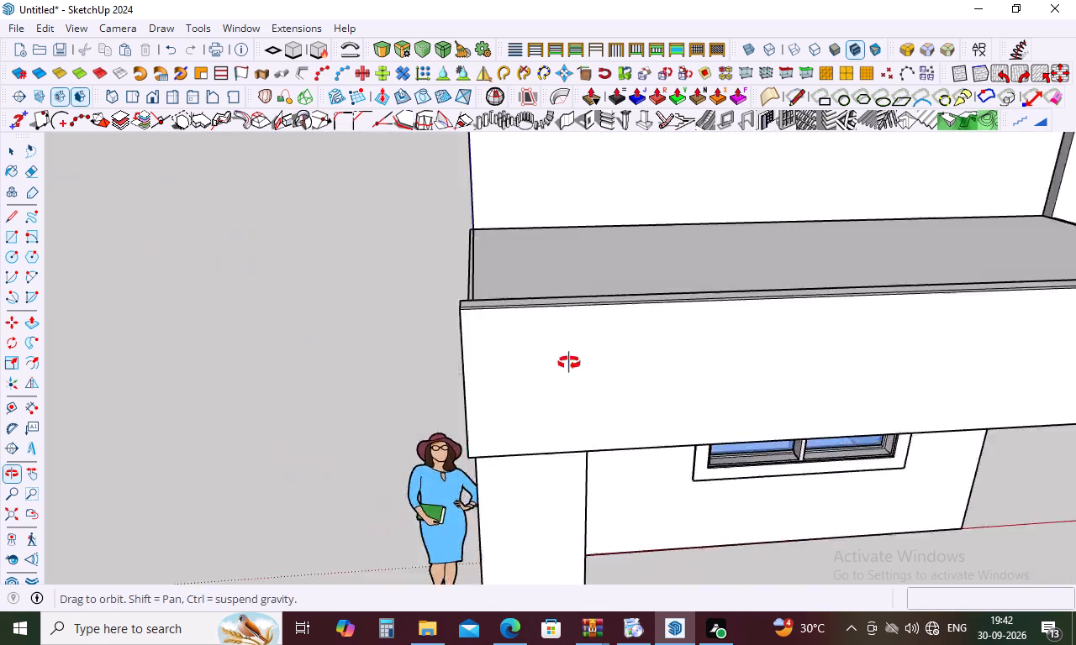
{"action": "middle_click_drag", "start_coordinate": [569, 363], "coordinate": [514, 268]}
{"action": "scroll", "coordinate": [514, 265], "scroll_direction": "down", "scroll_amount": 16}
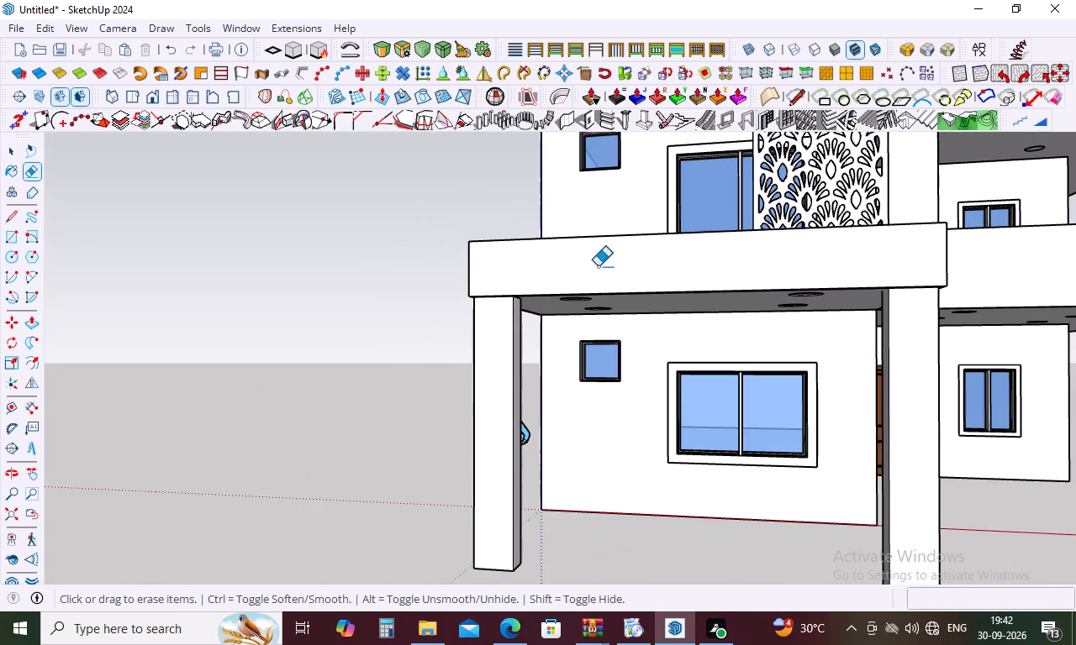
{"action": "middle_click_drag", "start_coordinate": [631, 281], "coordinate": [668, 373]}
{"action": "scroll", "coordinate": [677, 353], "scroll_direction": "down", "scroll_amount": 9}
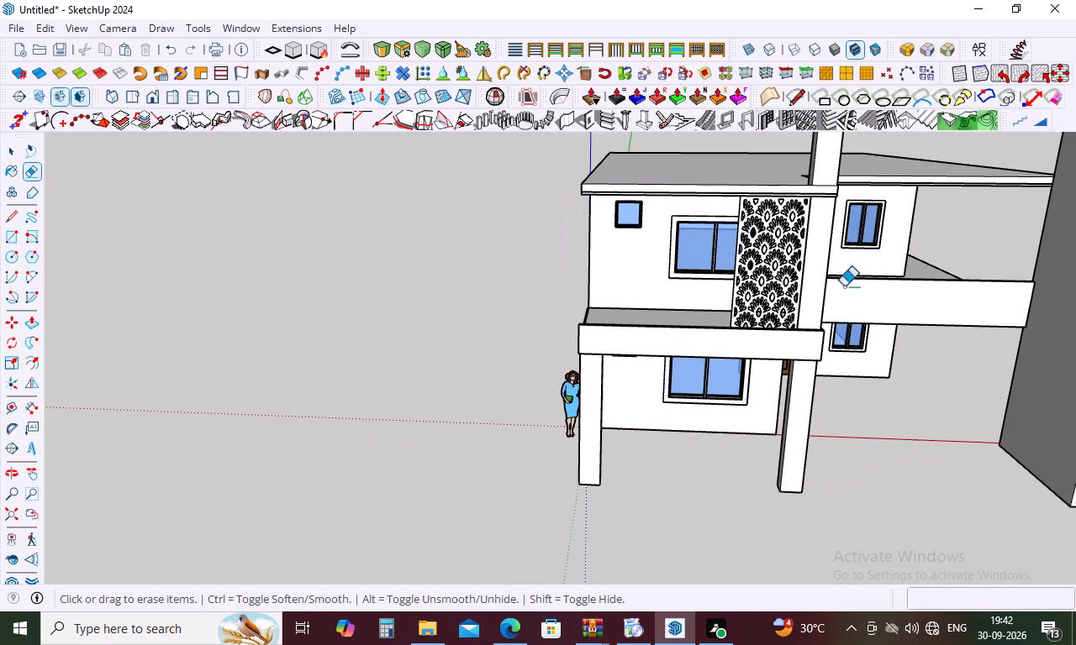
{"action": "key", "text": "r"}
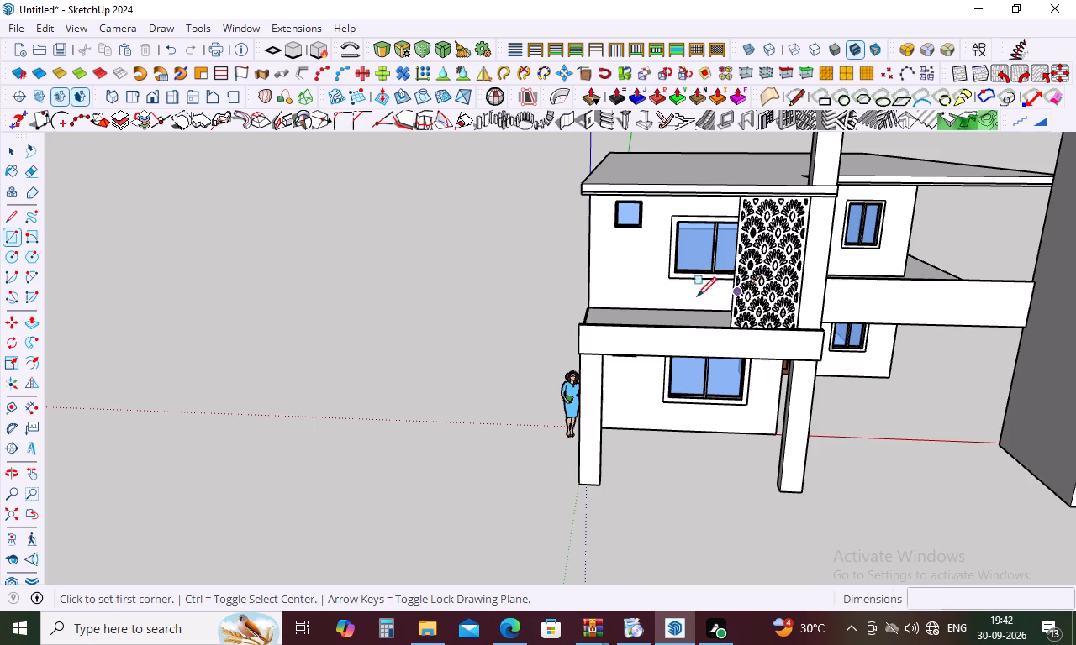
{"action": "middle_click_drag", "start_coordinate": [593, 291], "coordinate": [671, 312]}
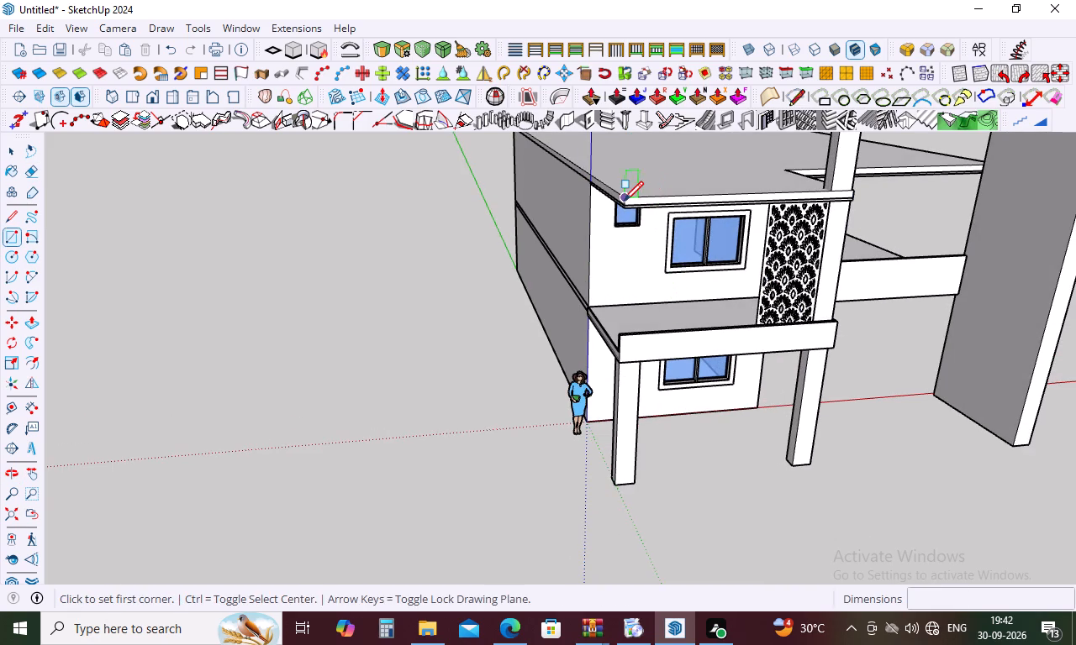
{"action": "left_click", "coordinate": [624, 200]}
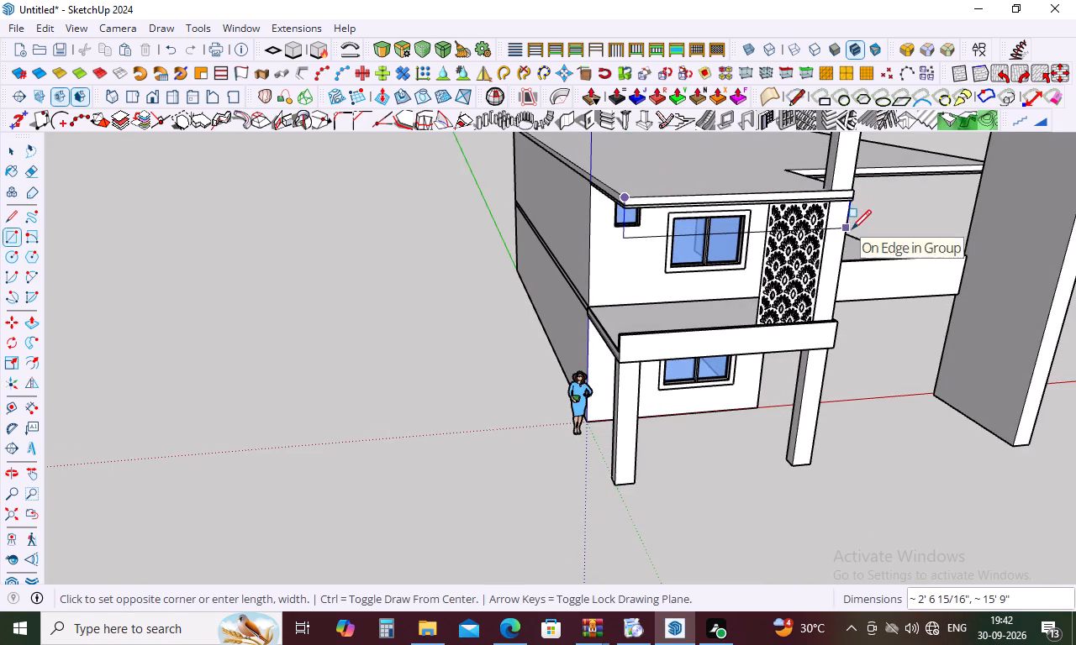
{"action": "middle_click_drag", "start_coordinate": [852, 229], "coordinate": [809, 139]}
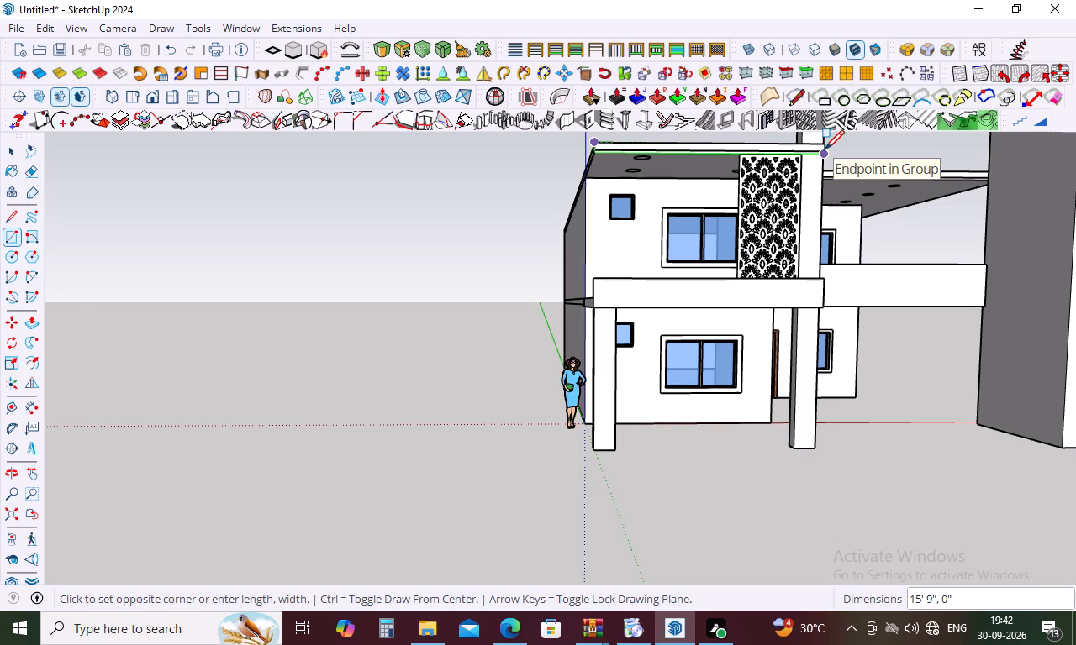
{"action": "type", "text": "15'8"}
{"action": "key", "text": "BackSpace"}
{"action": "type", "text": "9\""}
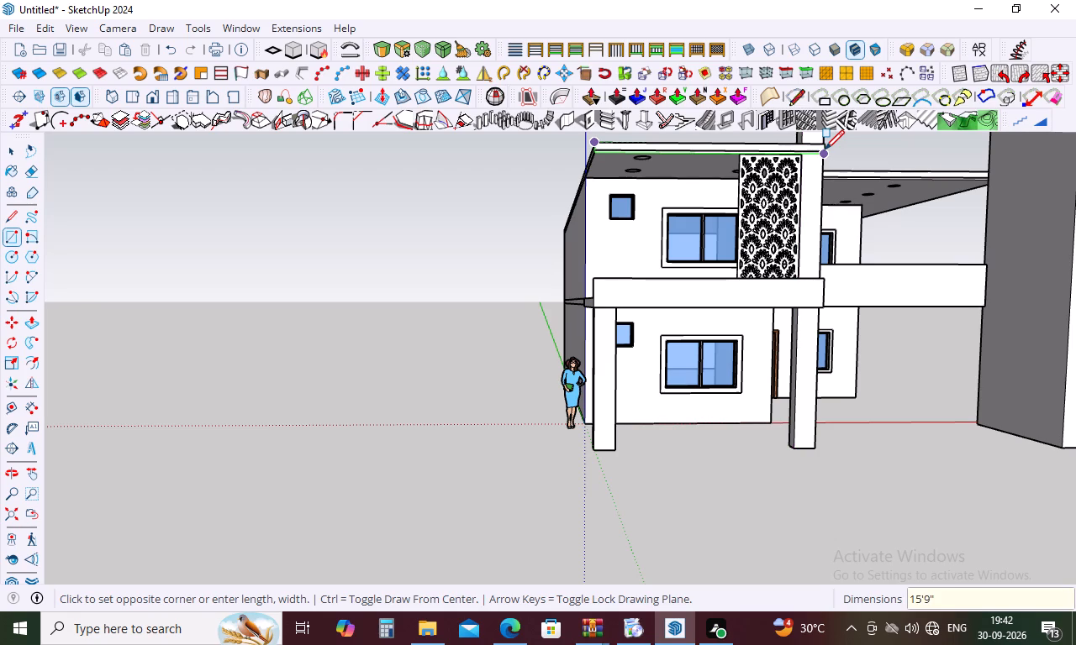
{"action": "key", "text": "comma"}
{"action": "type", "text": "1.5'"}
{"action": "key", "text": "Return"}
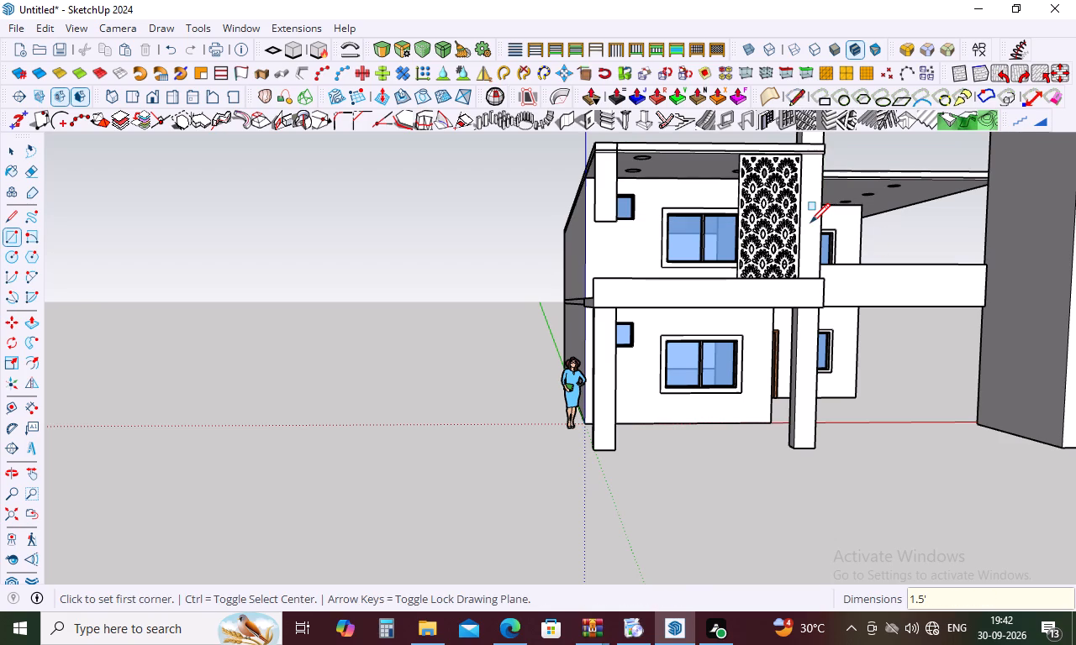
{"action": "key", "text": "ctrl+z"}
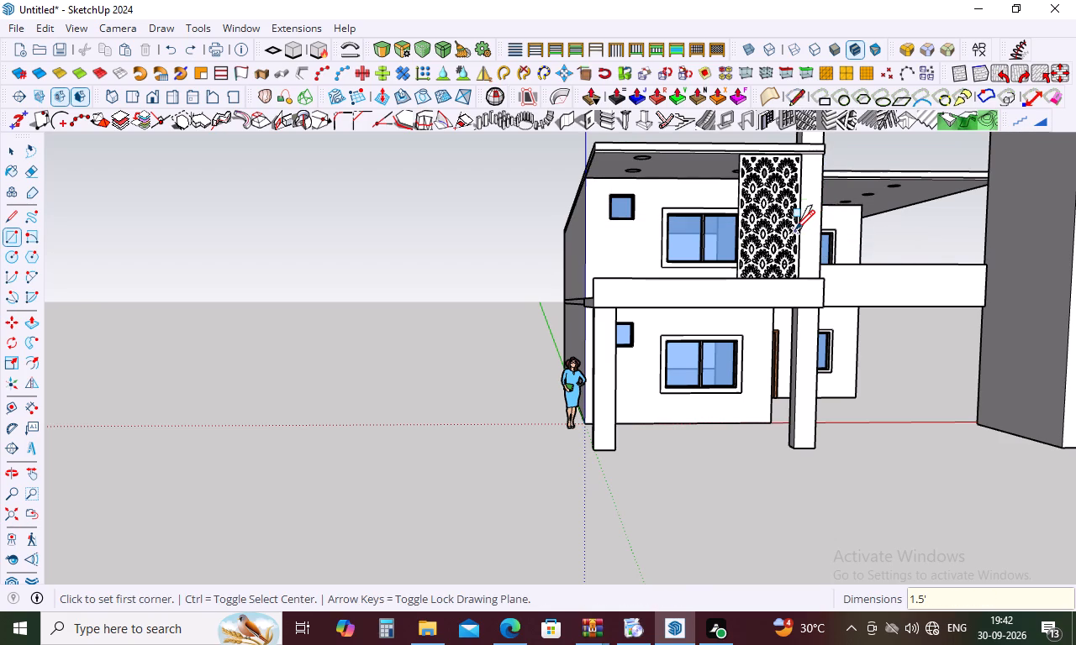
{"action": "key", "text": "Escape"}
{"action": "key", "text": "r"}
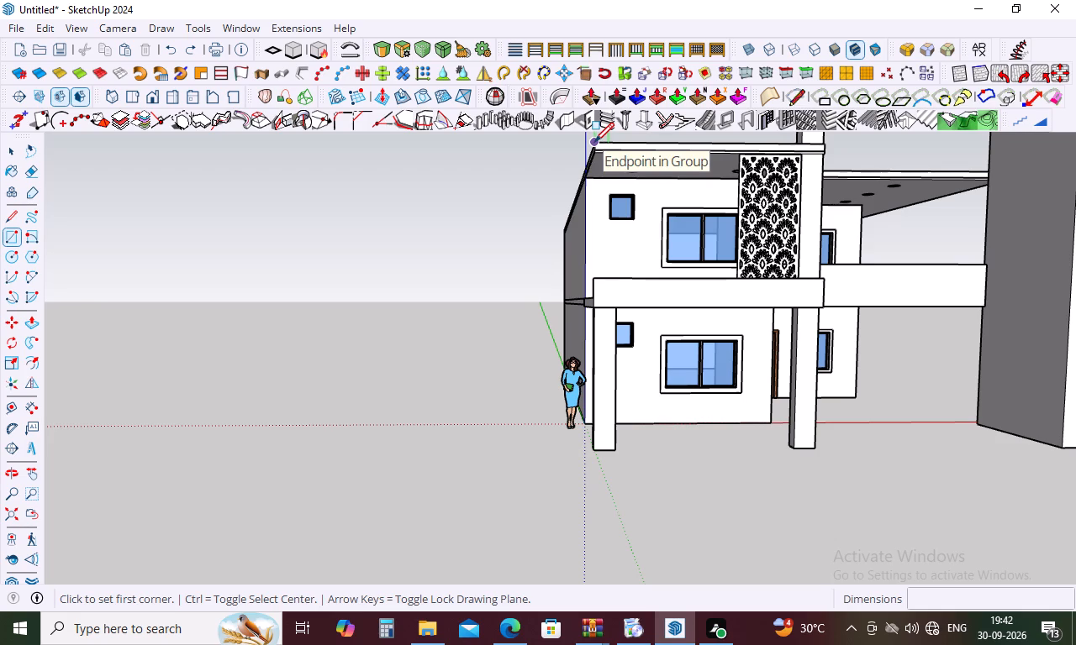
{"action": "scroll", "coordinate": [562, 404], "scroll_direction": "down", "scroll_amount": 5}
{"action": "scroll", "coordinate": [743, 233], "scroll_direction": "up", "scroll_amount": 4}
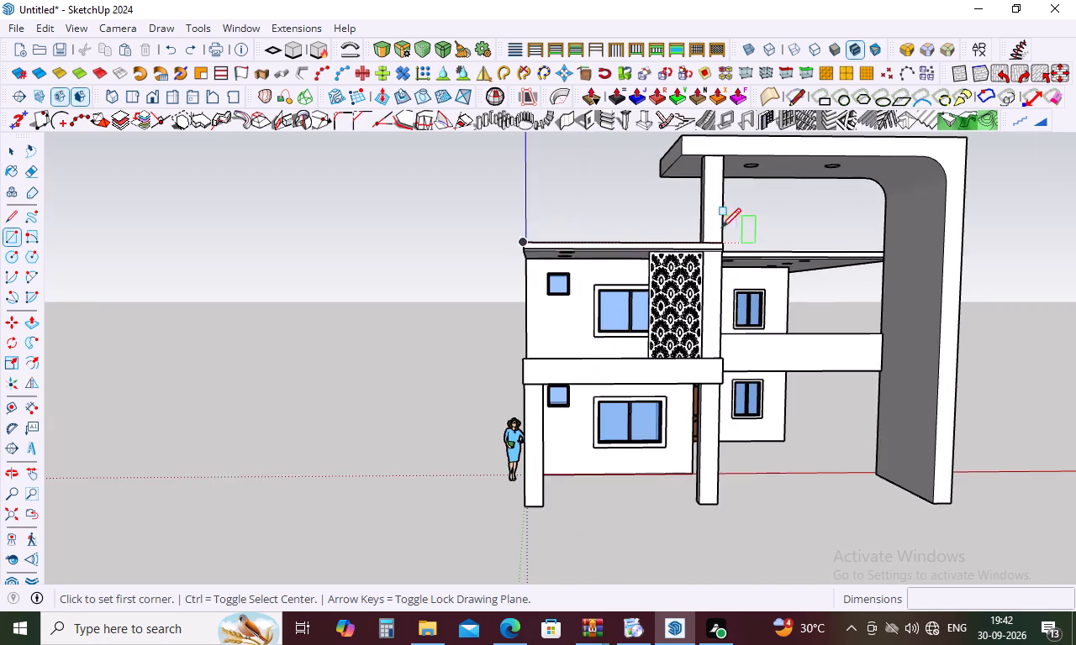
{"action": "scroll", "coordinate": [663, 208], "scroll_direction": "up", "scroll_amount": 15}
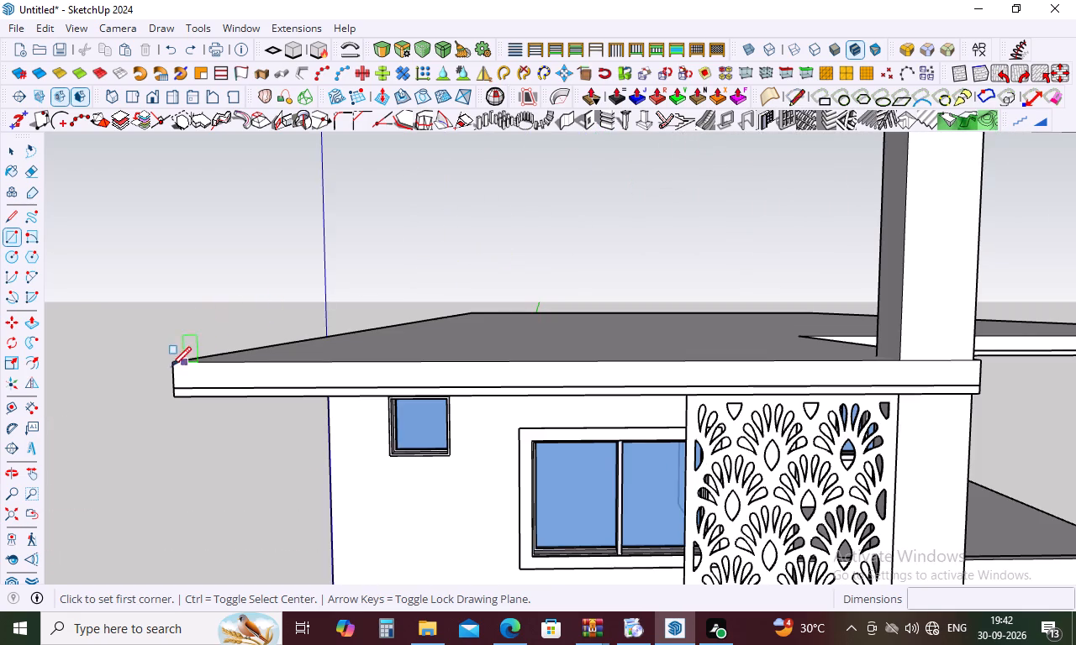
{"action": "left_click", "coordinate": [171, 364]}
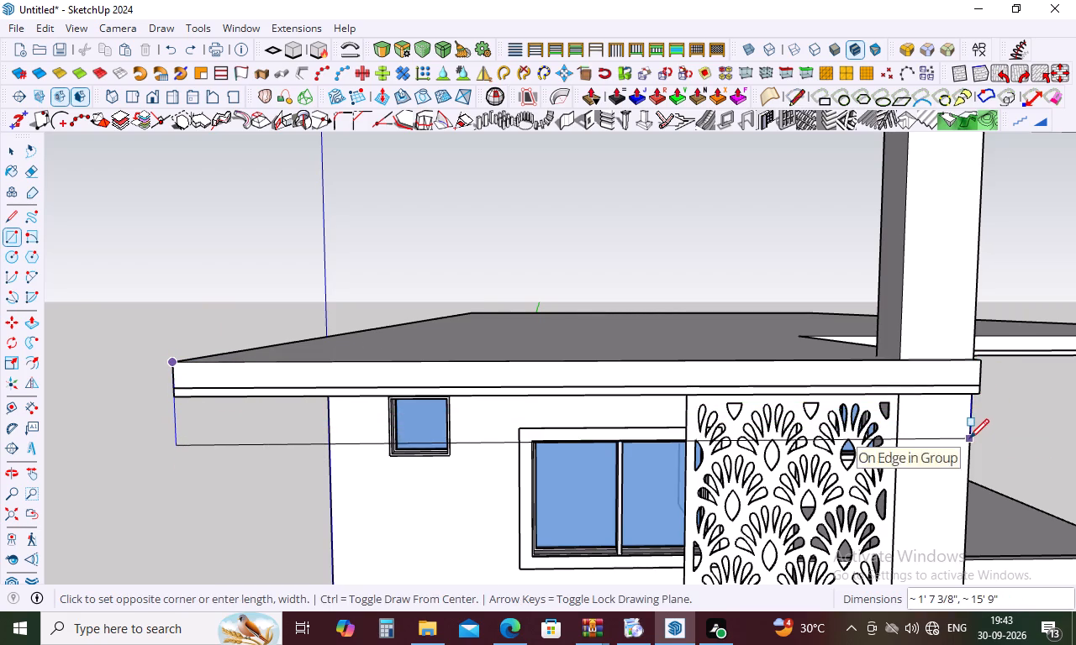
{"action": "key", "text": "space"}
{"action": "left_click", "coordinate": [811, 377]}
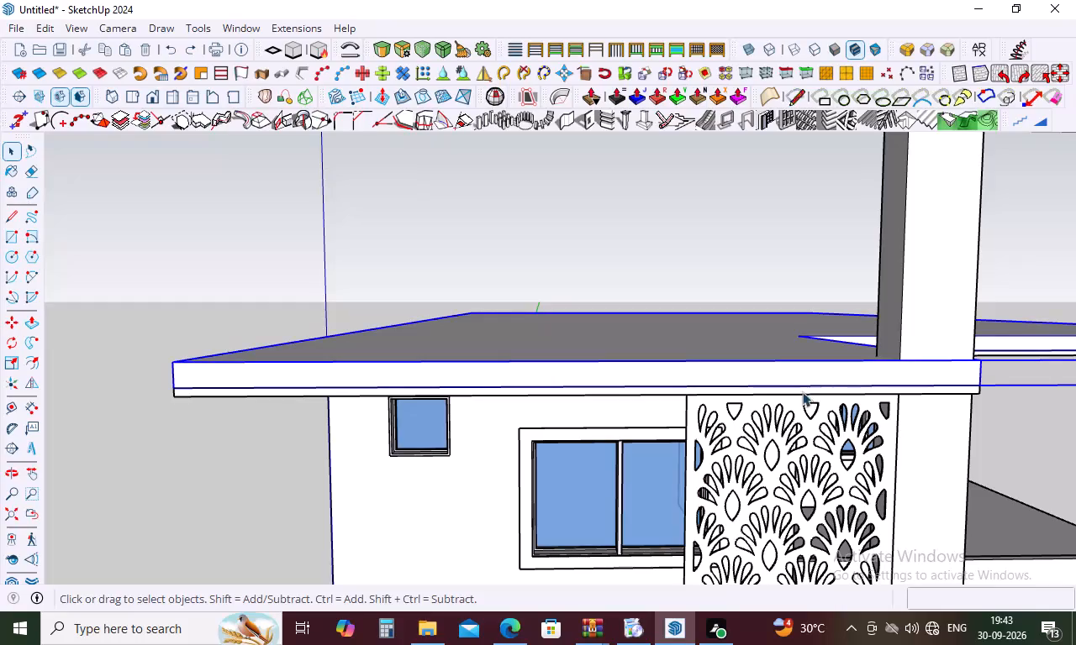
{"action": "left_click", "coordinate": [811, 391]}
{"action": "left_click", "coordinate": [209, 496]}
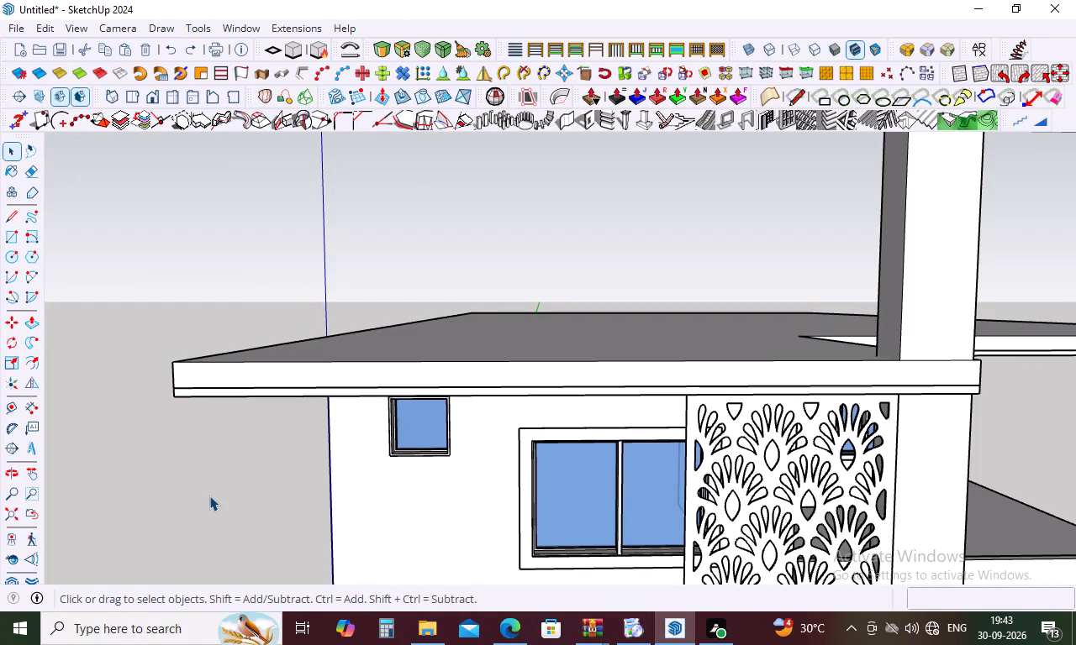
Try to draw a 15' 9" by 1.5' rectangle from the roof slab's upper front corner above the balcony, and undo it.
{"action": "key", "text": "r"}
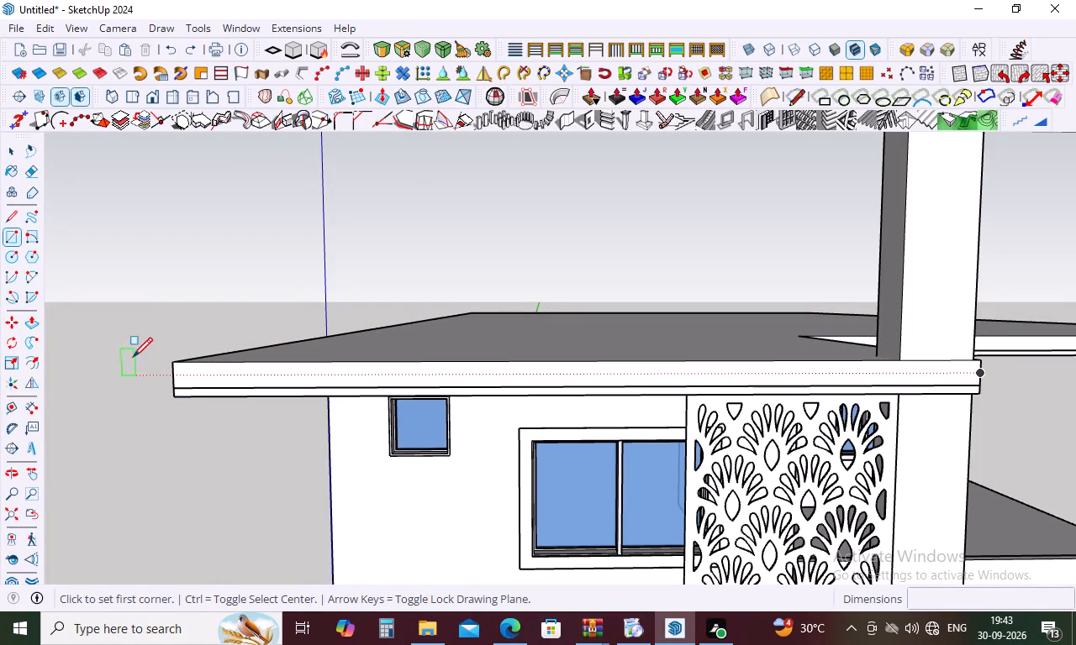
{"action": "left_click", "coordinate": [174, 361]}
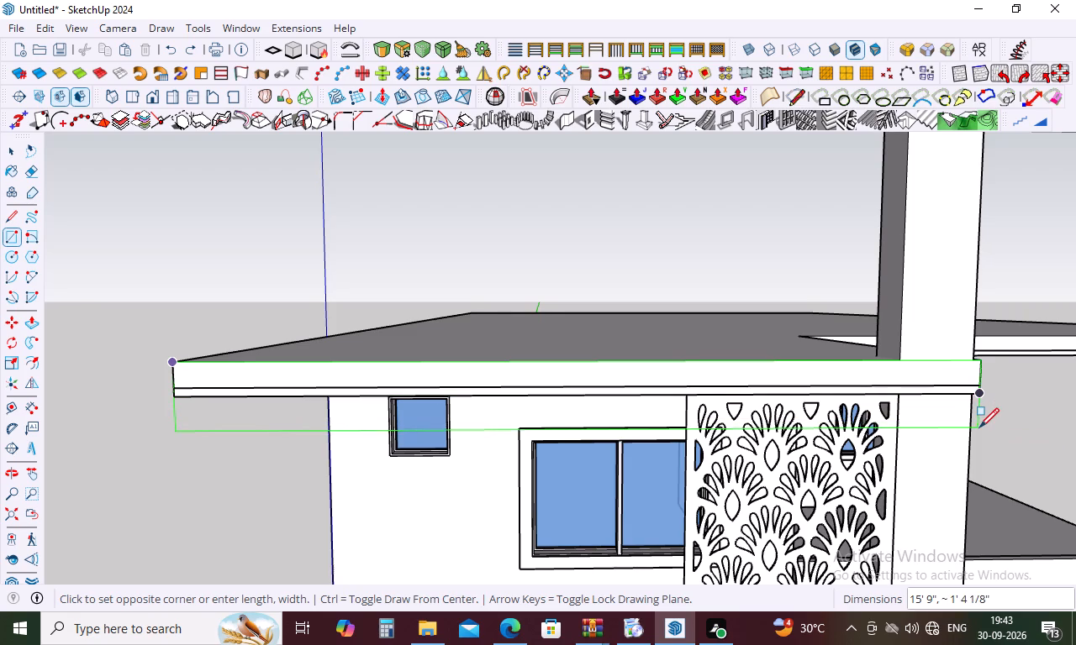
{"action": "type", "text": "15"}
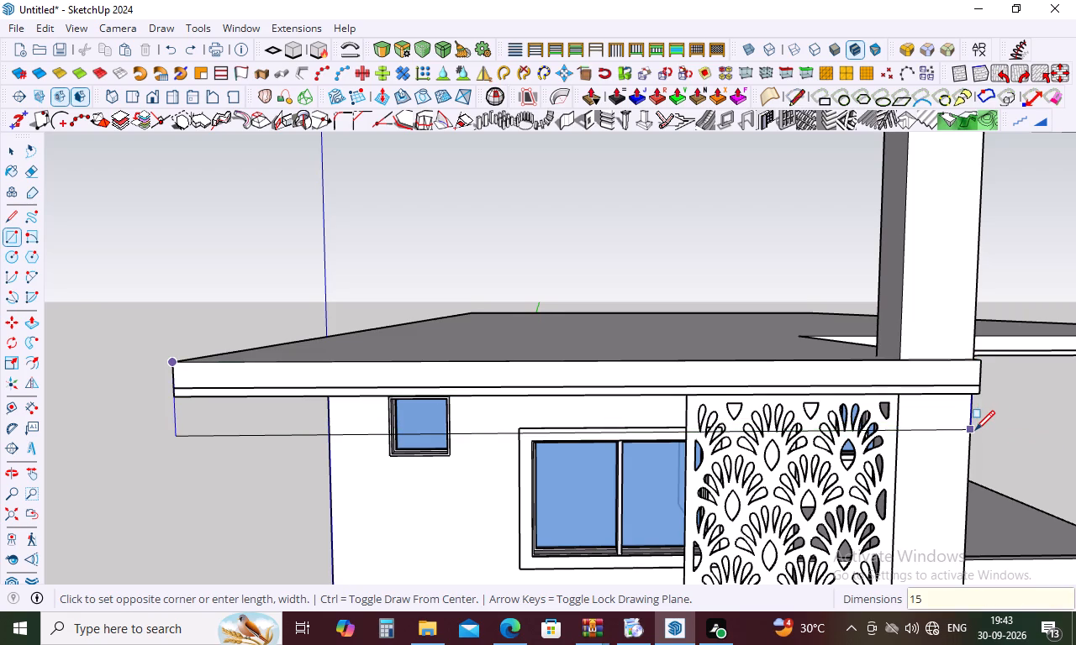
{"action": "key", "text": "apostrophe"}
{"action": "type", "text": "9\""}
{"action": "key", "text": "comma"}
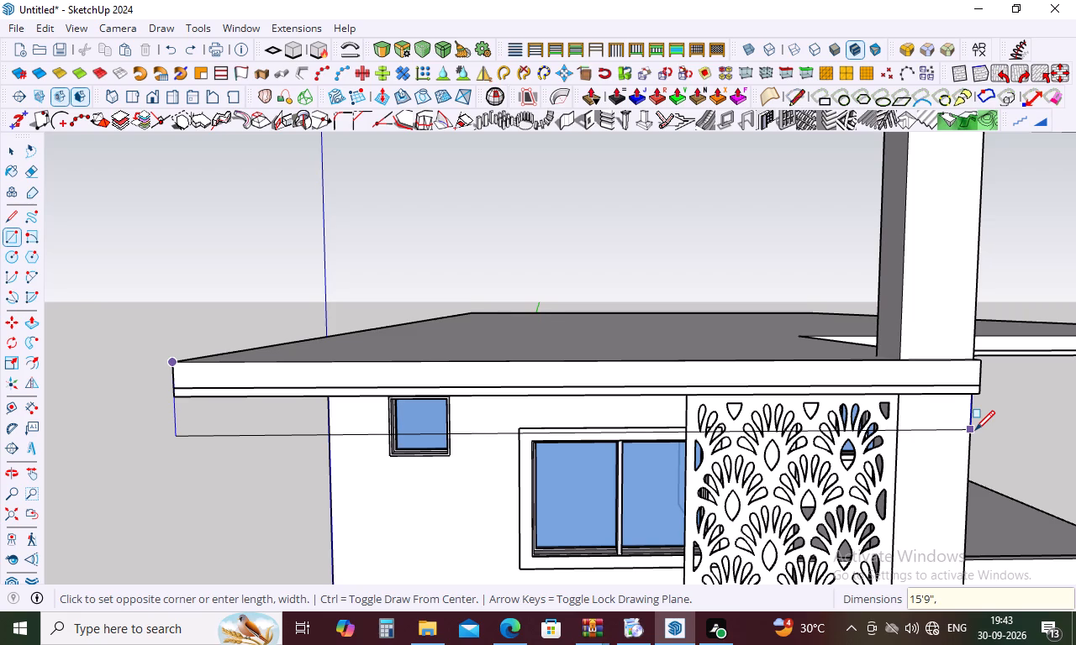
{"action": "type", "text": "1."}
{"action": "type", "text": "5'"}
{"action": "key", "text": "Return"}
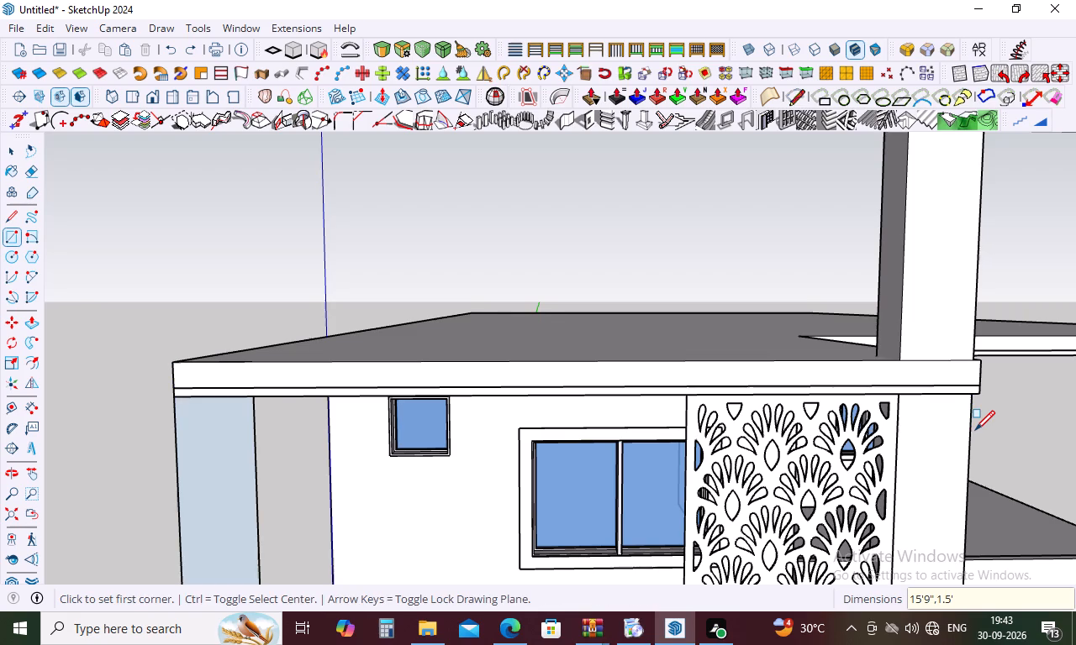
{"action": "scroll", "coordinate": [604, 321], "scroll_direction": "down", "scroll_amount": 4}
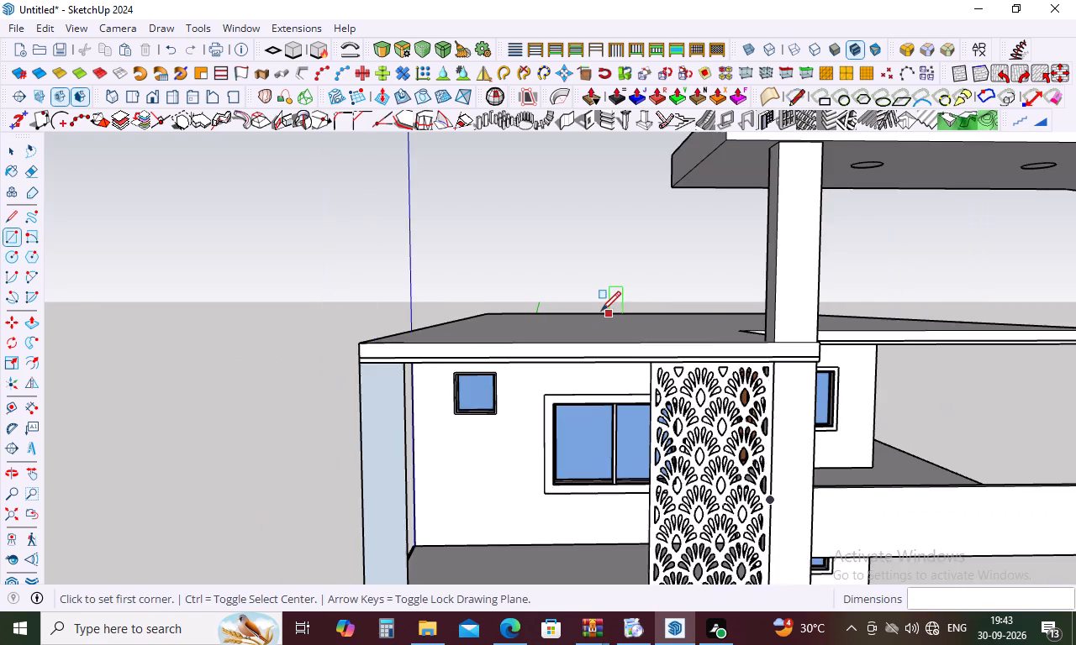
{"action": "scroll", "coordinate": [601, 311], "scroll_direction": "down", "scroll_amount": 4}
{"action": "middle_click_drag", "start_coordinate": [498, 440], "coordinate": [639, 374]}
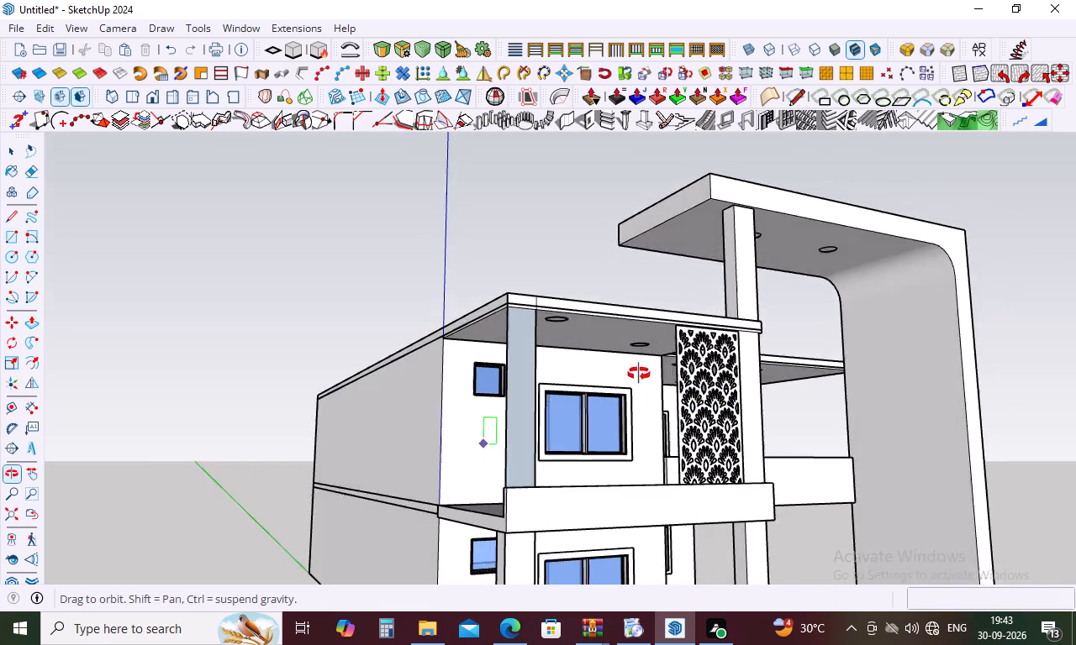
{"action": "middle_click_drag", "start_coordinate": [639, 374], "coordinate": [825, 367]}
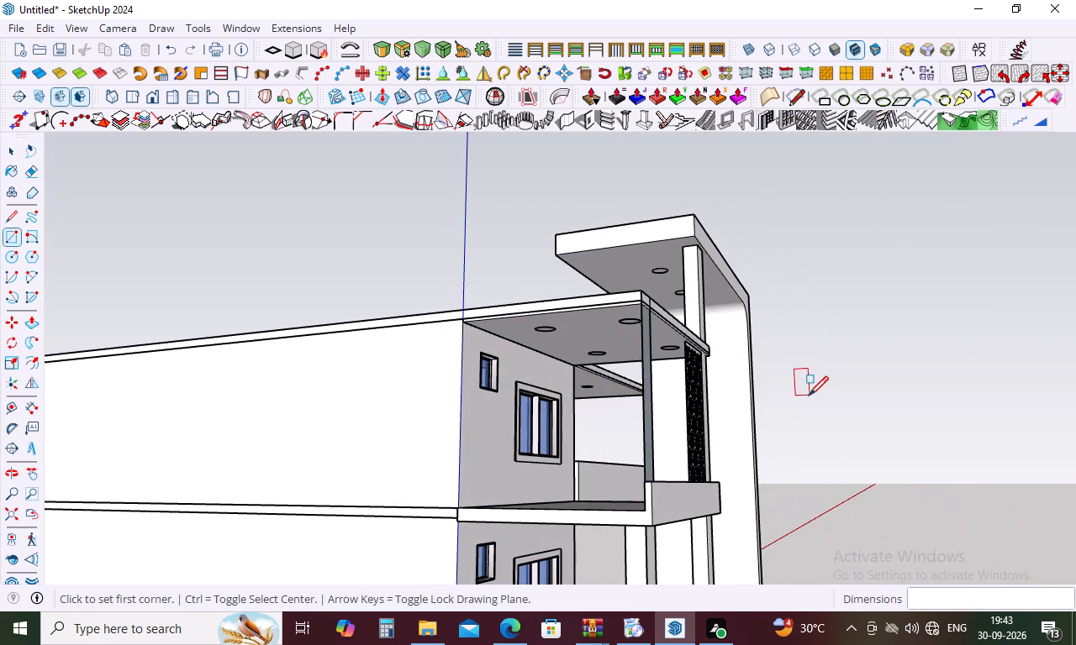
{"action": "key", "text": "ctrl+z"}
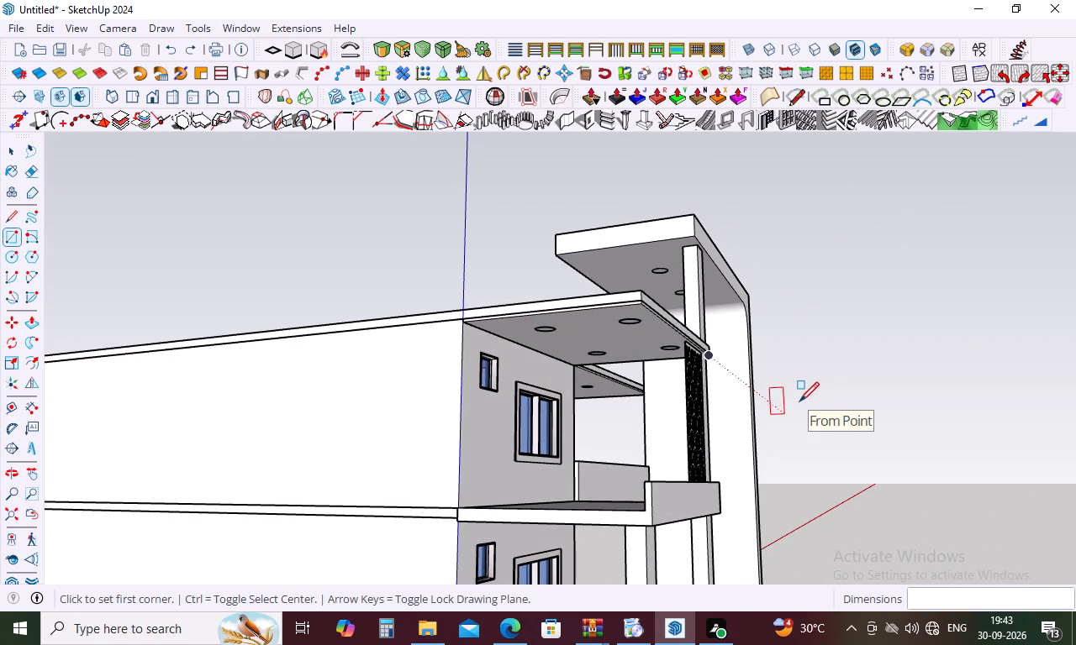
Draw a 15' 9" by 1.5' vertical rectangle along the roof slab's front edge above the balcony, starting at its upper outer corner.
{"action": "scroll", "coordinate": [451, 400], "scroll_direction": "down", "scroll_amount": 4}
{"action": "middle_click_drag", "start_coordinate": [746, 388], "coordinate": [589, 449]}
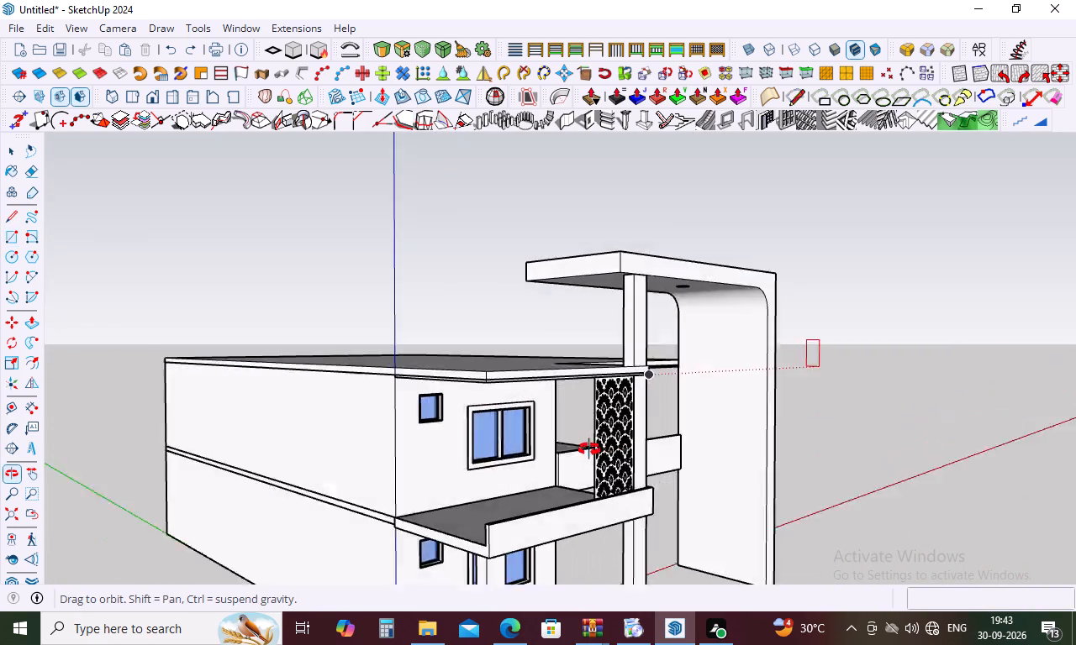
{"action": "middle_click_drag", "start_coordinate": [589, 449], "coordinate": [386, 464]}
{"action": "scroll", "coordinate": [340, 338], "scroll_direction": "up", "scroll_amount": 3}
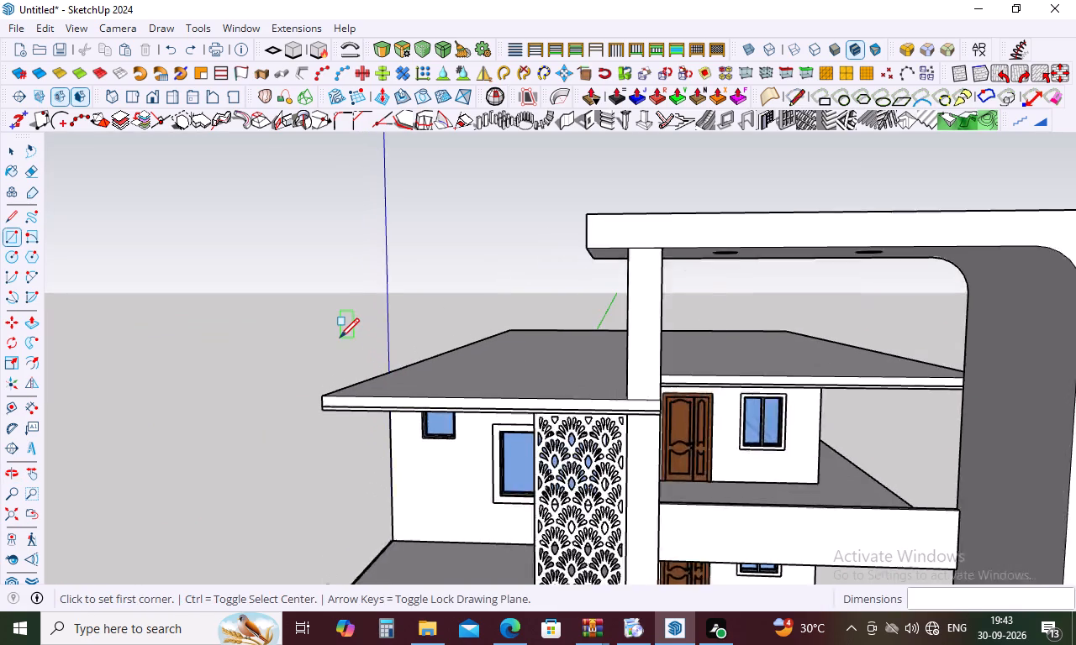
{"action": "scroll", "coordinate": [340, 338], "scroll_direction": "up", "scroll_amount": 1}
{"action": "key", "text": "Escape"}
{"action": "key", "text": "r"}
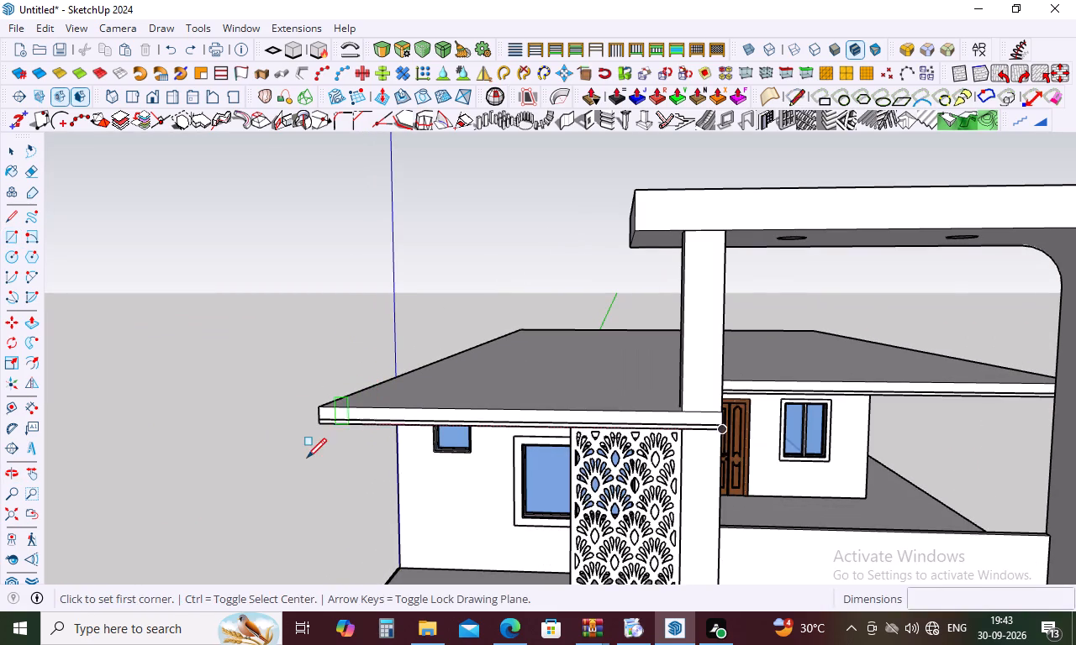
{"action": "left_click", "coordinate": [314, 406]}
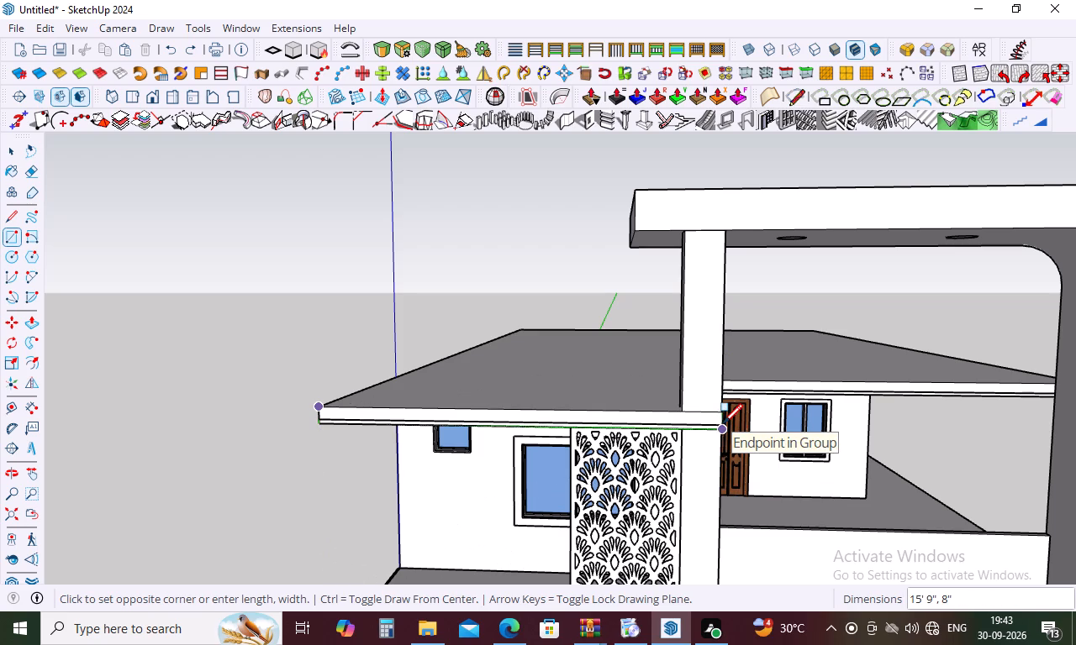
{"action": "scroll", "coordinate": [723, 423], "scroll_direction": "up", "scroll_amount": 4}
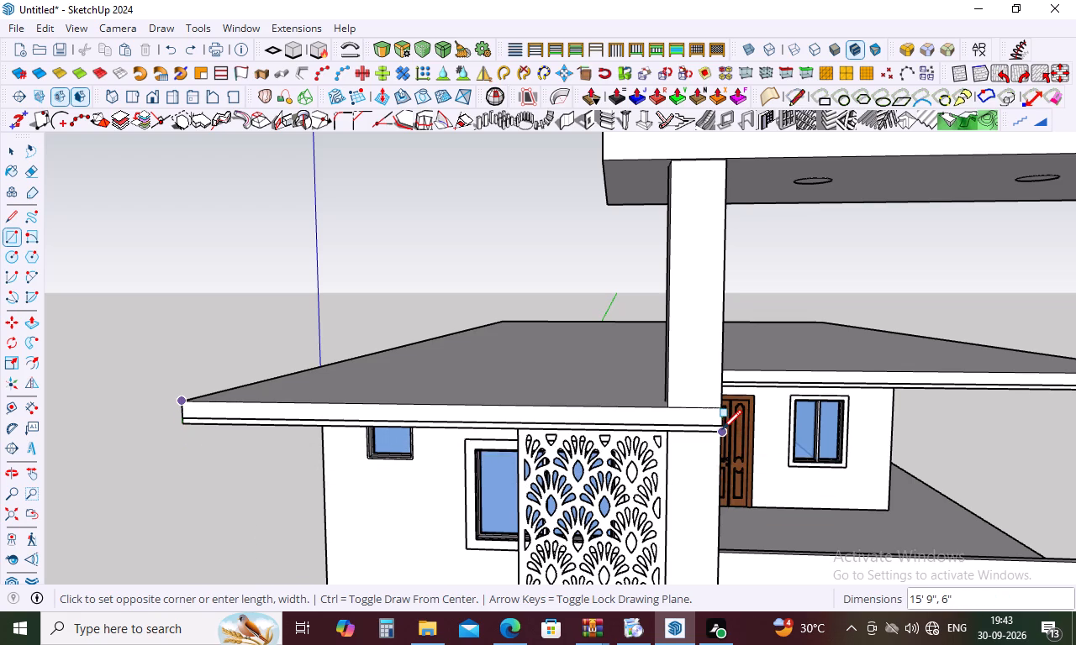
{"action": "middle_click_drag", "start_coordinate": [722, 429], "coordinate": [733, 351]}
{"action": "scroll", "coordinate": [733, 349], "scroll_direction": "up", "scroll_amount": 1}
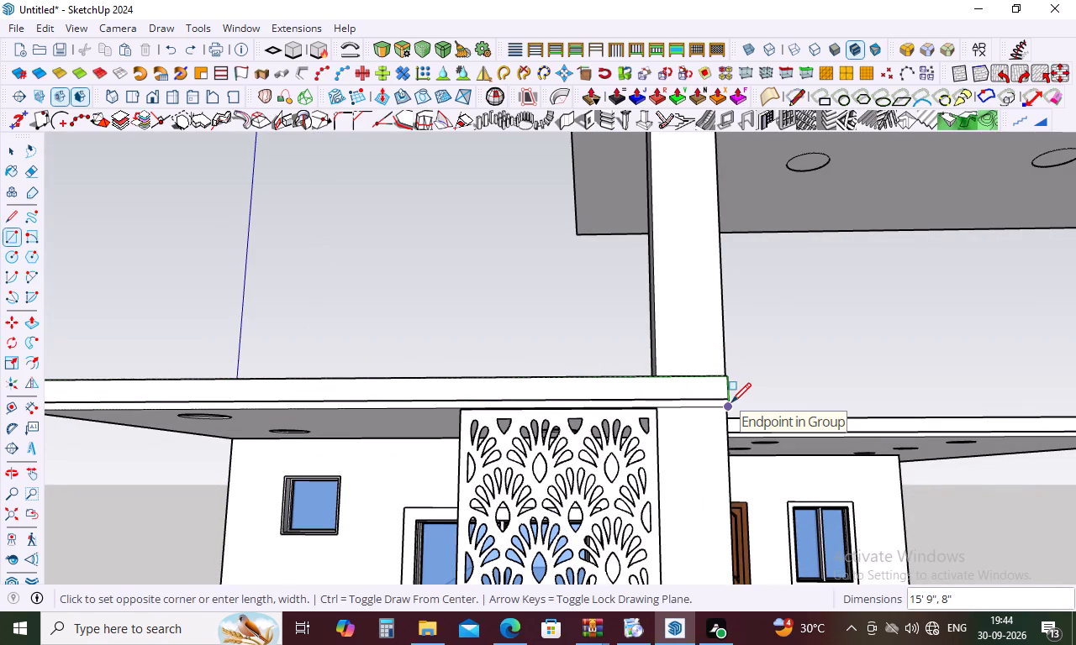
{"action": "type", "text": "15"}
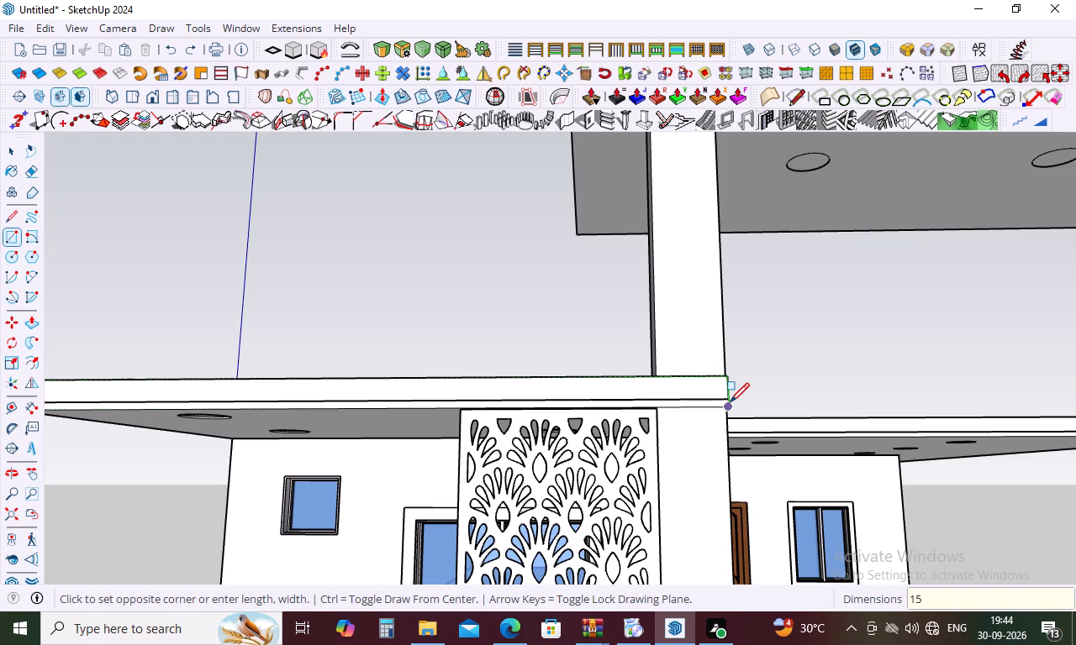
{"action": "type", "text": "'9"}
{"action": "key", "text": "shift+quotedbl"}
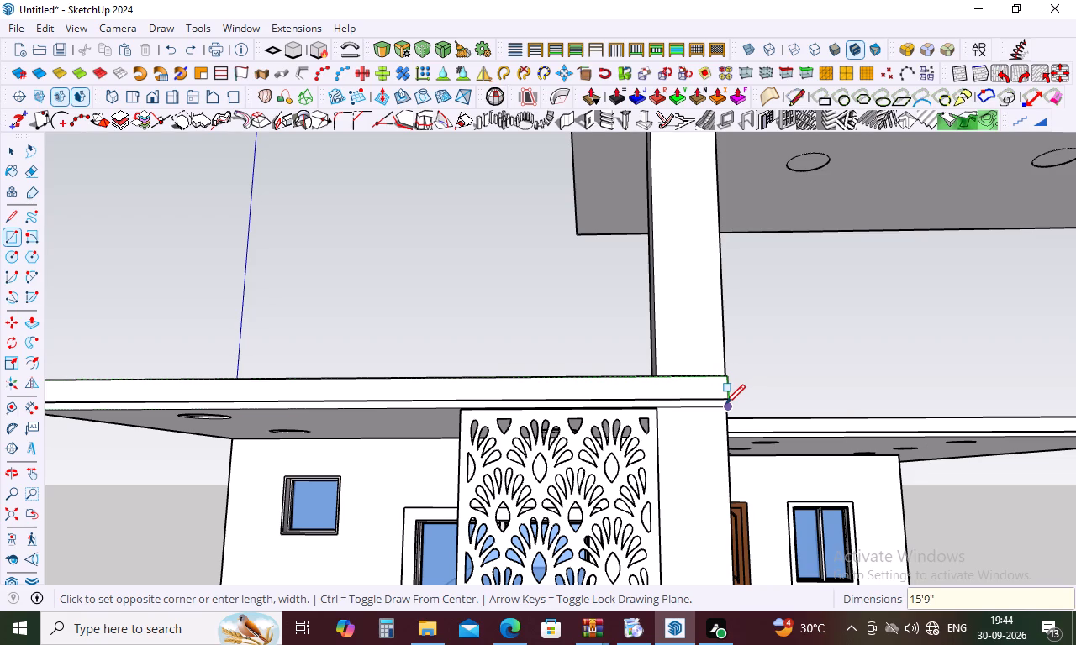
{"action": "key", "text": "comma"}
{"action": "key", "text": "1"}
{"action": "type", "text": ".5'"}
{"action": "key", "text": "Return"}
{"action": "scroll", "coordinate": [775, 400], "scroll_direction": "down", "scroll_amount": 5}
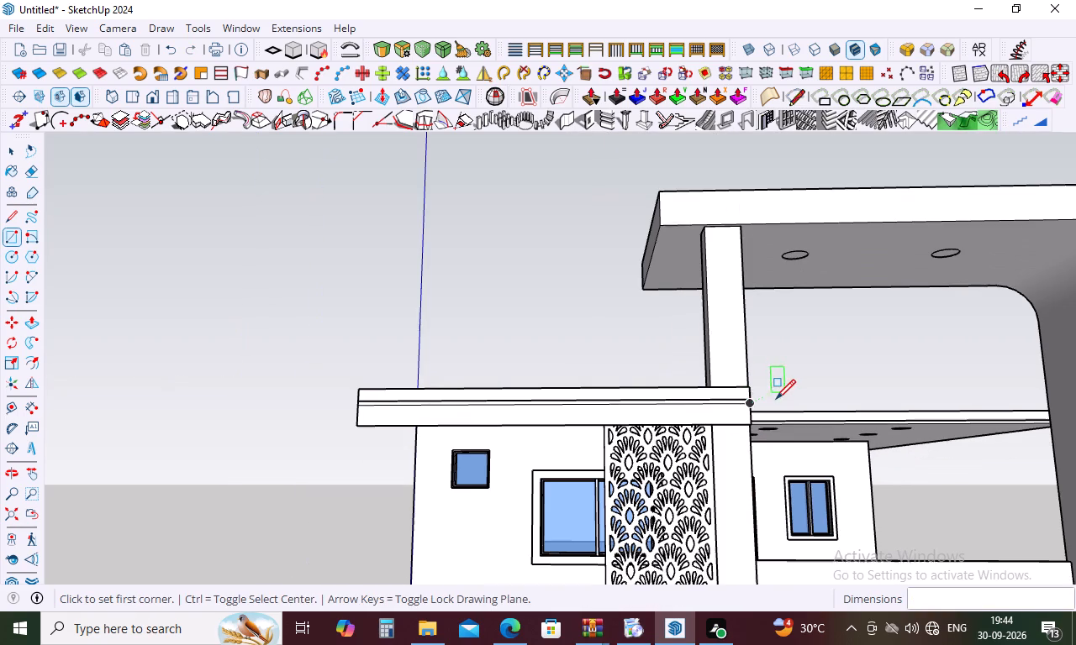
Push/pull the roof-edge rectangle outward by 3" to form the front fascia.
{"action": "key", "text": "space"}
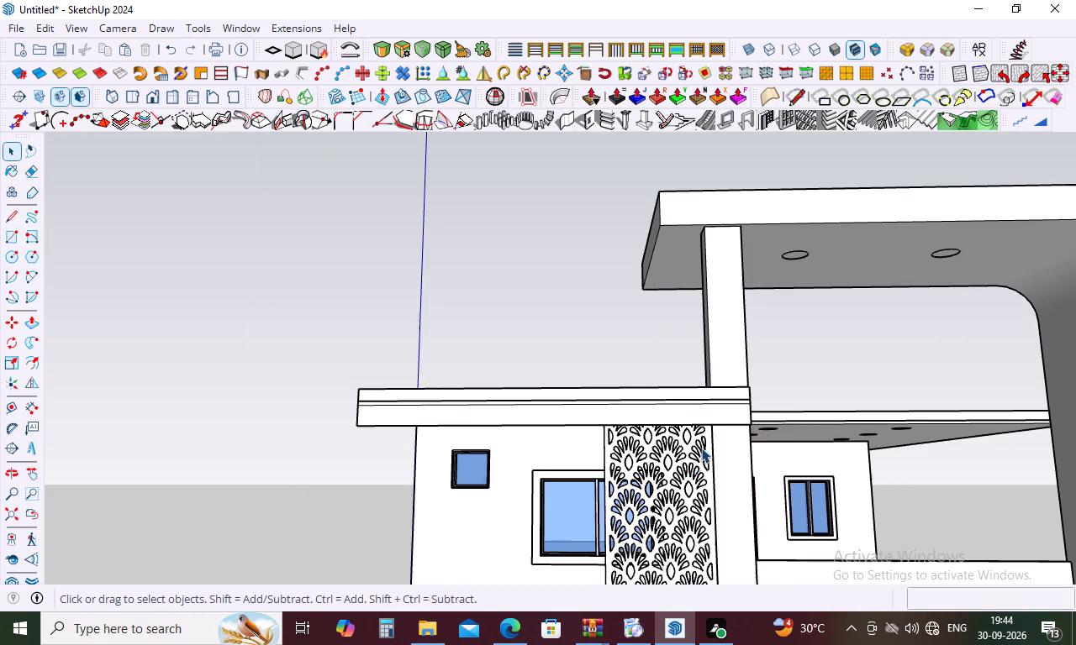
{"action": "key", "text": "p"}
{"action": "left_click", "coordinate": [629, 406]}
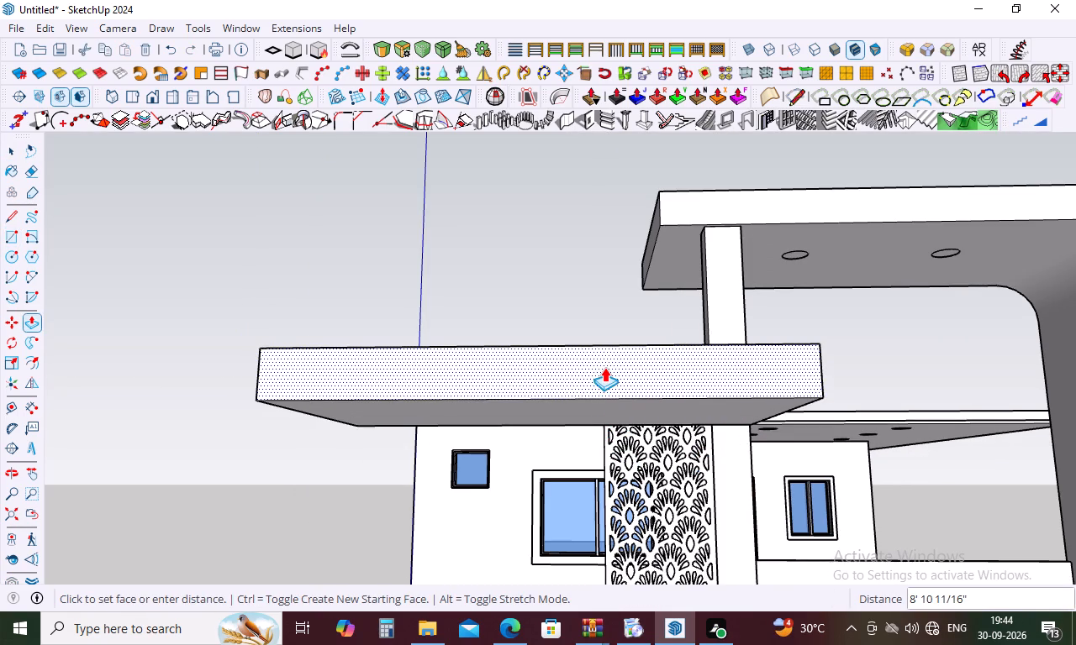
{"action": "key", "text": "3"}
{"action": "key", "text": "Return"}
Examine the new fascia's end where it meets the roof slab and the tall column.
{"action": "middle_click_drag", "start_coordinate": [578, 363], "coordinate": [578, 367]}
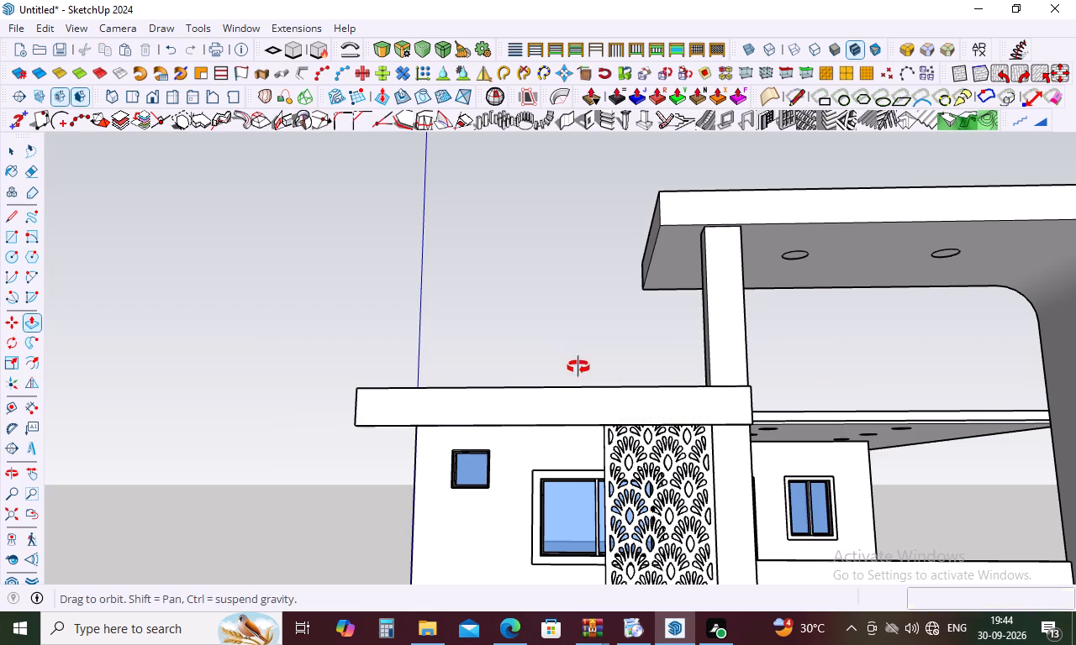
{"action": "middle_click_drag", "start_coordinate": [578, 367], "coordinate": [578, 474]}
{"action": "scroll", "coordinate": [767, 474], "scroll_direction": "up", "scroll_amount": 4}
{"action": "middle_click_drag", "start_coordinate": [767, 471], "coordinate": [589, 471]}
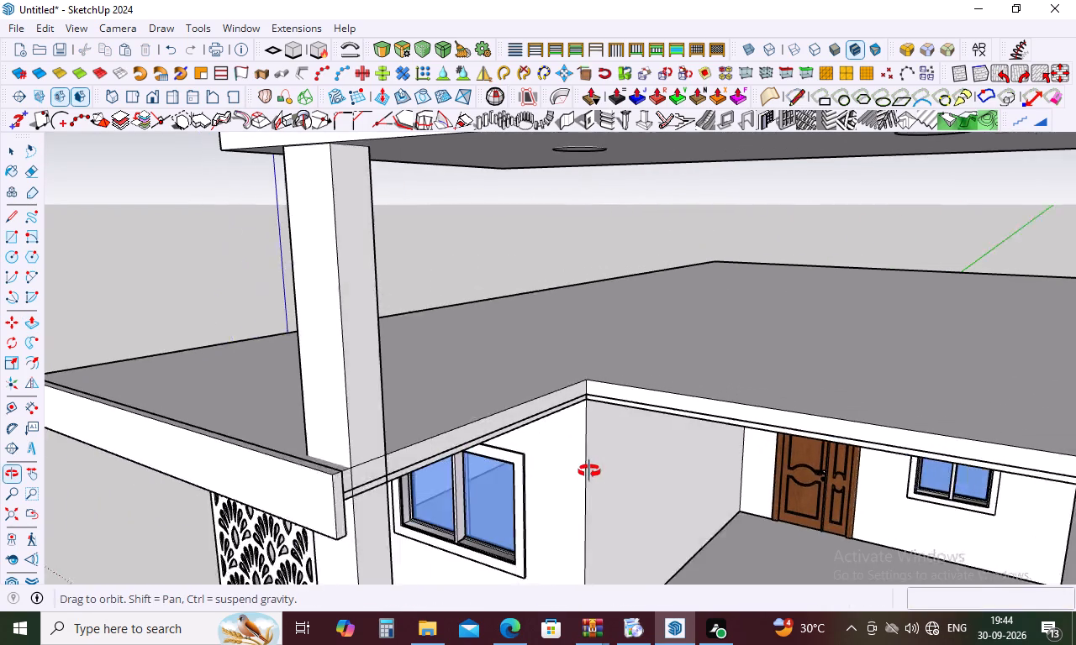
{"action": "middle_click_drag", "start_coordinate": [589, 471], "coordinate": [520, 469]}
{"action": "scroll", "coordinate": [340, 470], "scroll_direction": "up", "scroll_amount": 5}
{"action": "scroll", "coordinate": [341, 445], "scroll_direction": "down", "scroll_amount": 4}
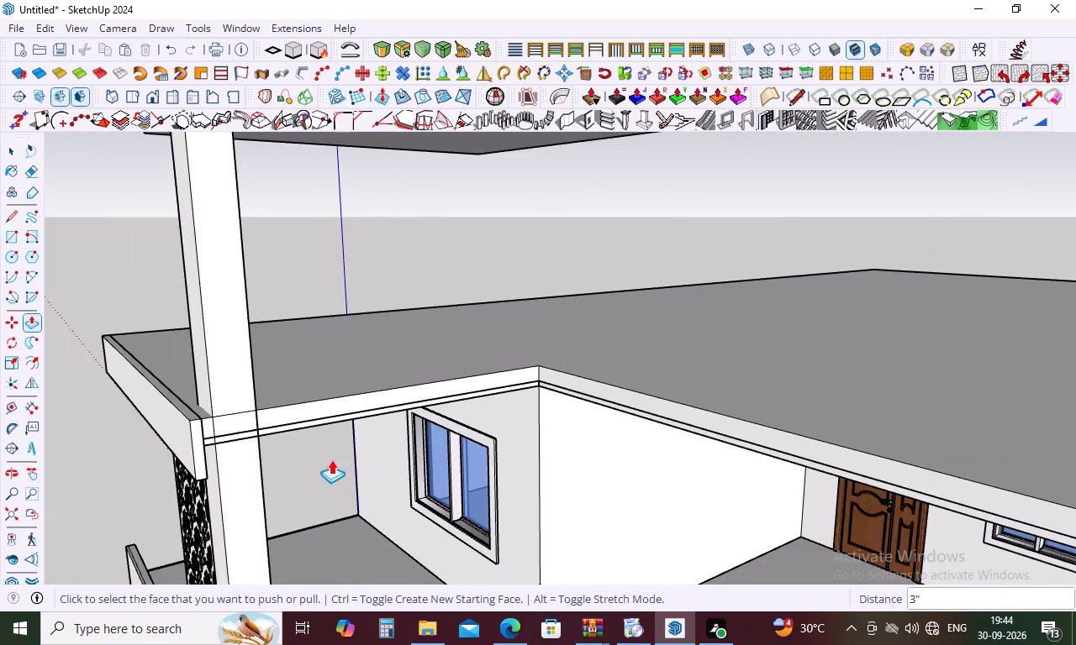
{"action": "scroll", "coordinate": [331, 459], "scroll_direction": "up", "scroll_amount": 1}
{"action": "middle_click_drag", "start_coordinate": [331, 460], "coordinate": [271, 460]}
{"action": "middle_click_drag", "start_coordinate": [270, 459], "coordinate": [340, 460]}
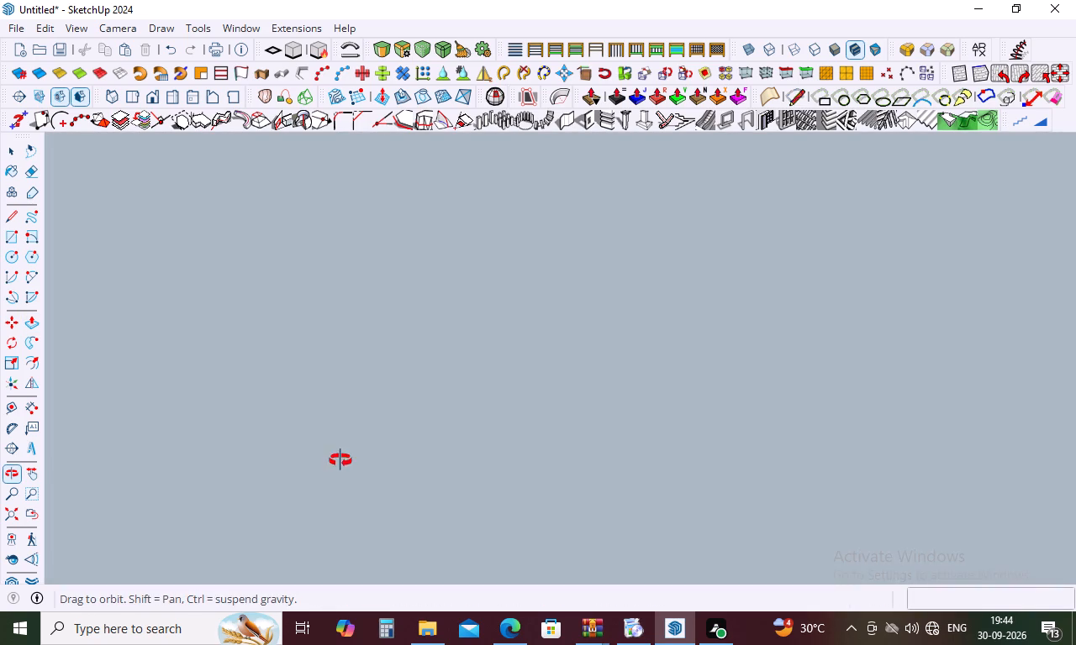
{"action": "middle_click_drag", "start_coordinate": [340, 460], "coordinate": [585, 435]}
{"action": "scroll", "coordinate": [588, 427], "scroll_direction": "down", "scroll_amount": 7}
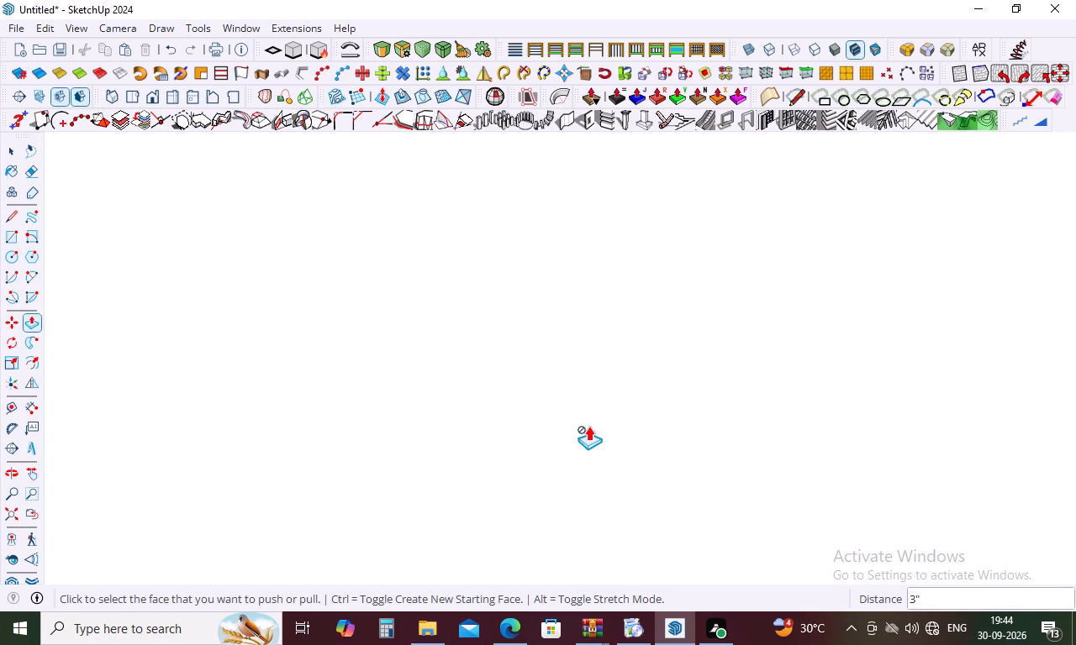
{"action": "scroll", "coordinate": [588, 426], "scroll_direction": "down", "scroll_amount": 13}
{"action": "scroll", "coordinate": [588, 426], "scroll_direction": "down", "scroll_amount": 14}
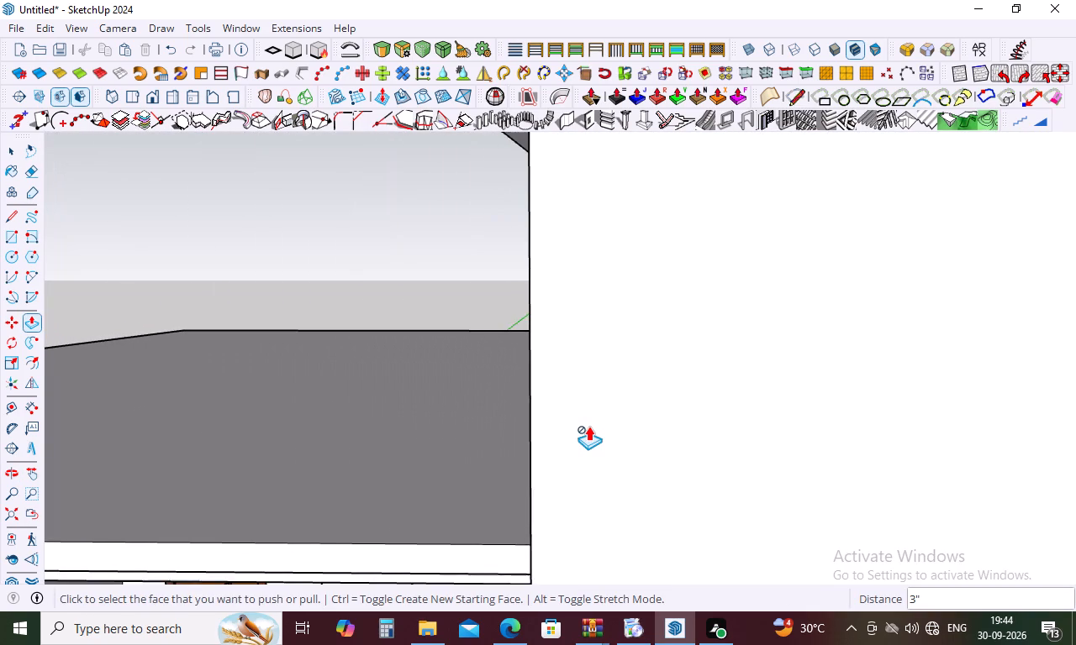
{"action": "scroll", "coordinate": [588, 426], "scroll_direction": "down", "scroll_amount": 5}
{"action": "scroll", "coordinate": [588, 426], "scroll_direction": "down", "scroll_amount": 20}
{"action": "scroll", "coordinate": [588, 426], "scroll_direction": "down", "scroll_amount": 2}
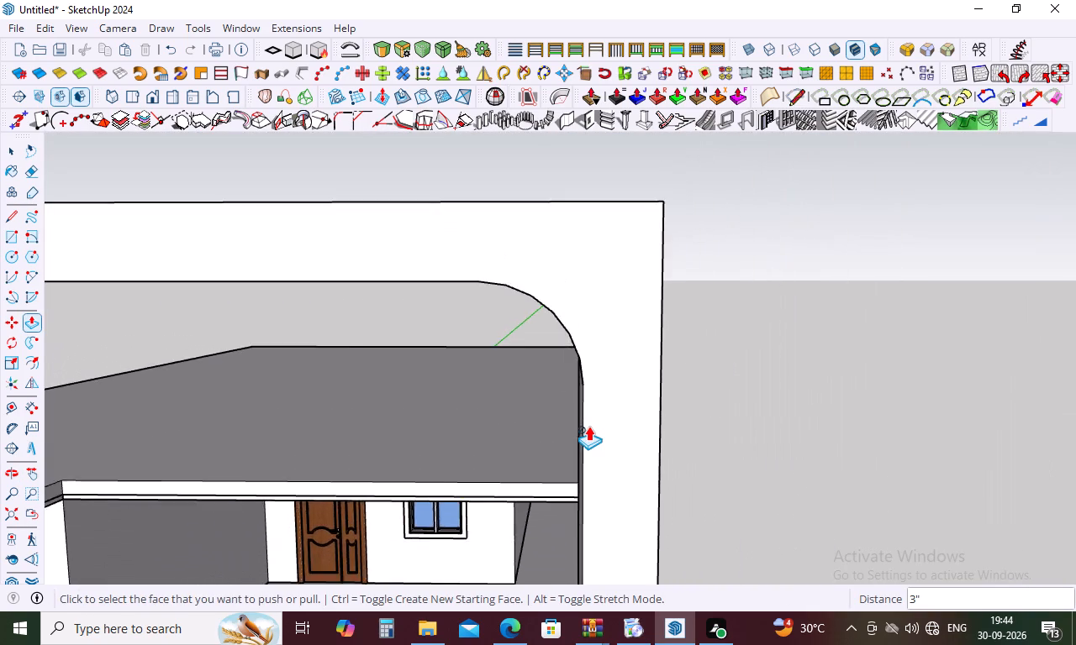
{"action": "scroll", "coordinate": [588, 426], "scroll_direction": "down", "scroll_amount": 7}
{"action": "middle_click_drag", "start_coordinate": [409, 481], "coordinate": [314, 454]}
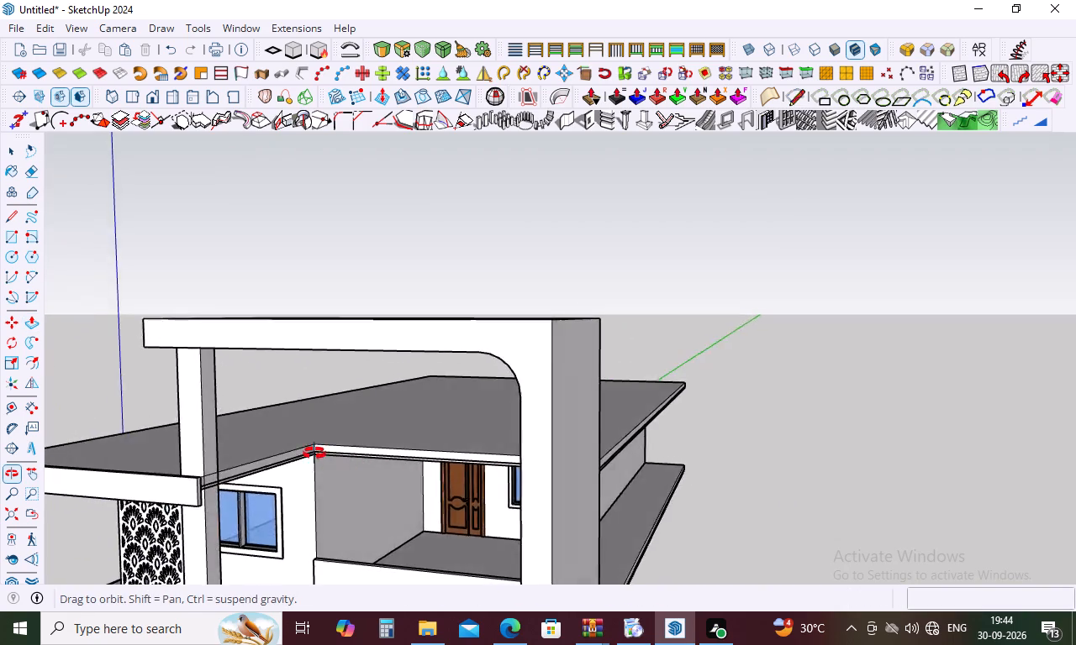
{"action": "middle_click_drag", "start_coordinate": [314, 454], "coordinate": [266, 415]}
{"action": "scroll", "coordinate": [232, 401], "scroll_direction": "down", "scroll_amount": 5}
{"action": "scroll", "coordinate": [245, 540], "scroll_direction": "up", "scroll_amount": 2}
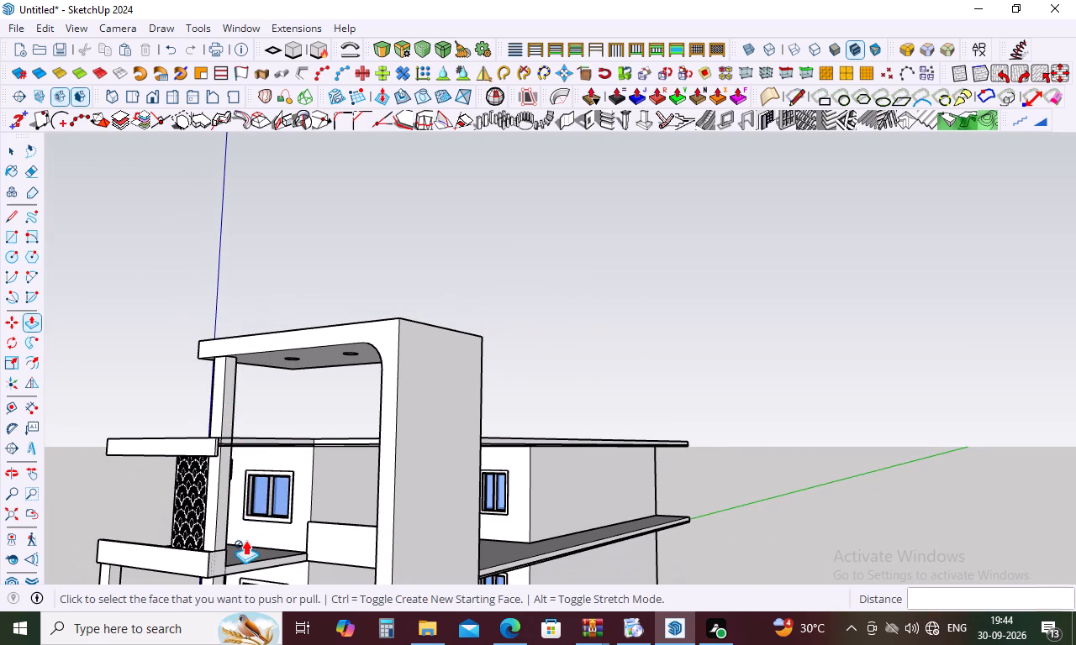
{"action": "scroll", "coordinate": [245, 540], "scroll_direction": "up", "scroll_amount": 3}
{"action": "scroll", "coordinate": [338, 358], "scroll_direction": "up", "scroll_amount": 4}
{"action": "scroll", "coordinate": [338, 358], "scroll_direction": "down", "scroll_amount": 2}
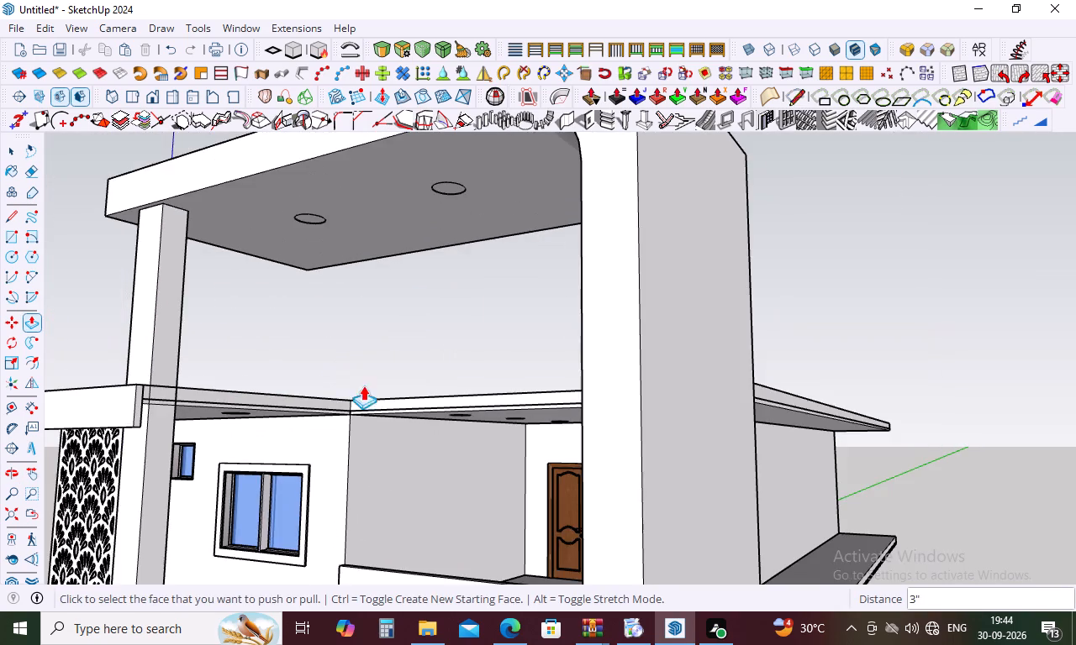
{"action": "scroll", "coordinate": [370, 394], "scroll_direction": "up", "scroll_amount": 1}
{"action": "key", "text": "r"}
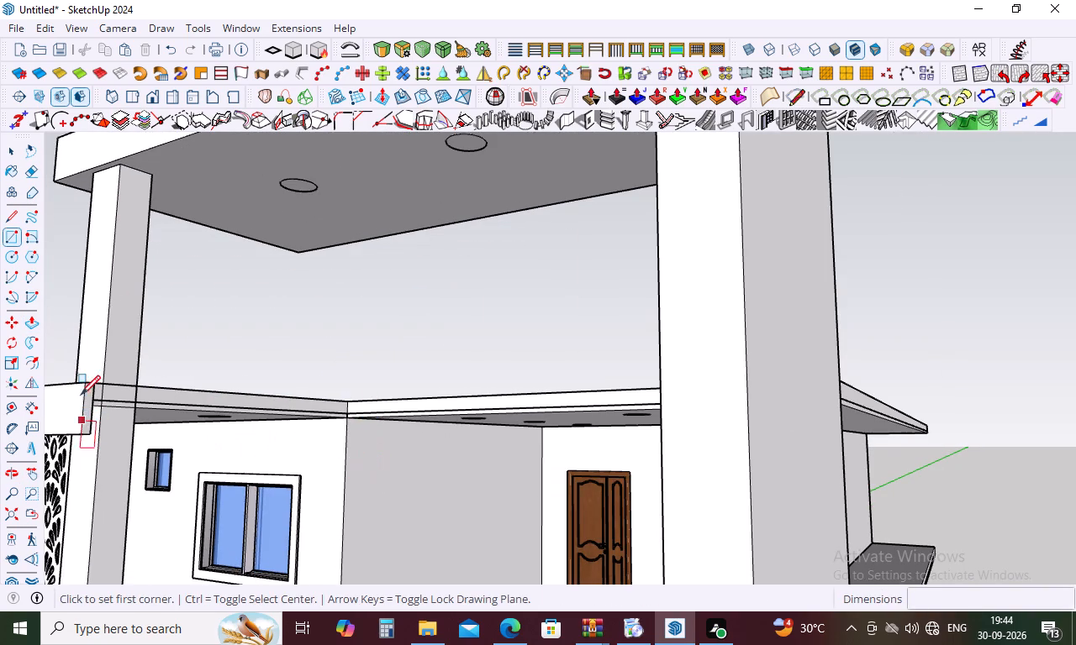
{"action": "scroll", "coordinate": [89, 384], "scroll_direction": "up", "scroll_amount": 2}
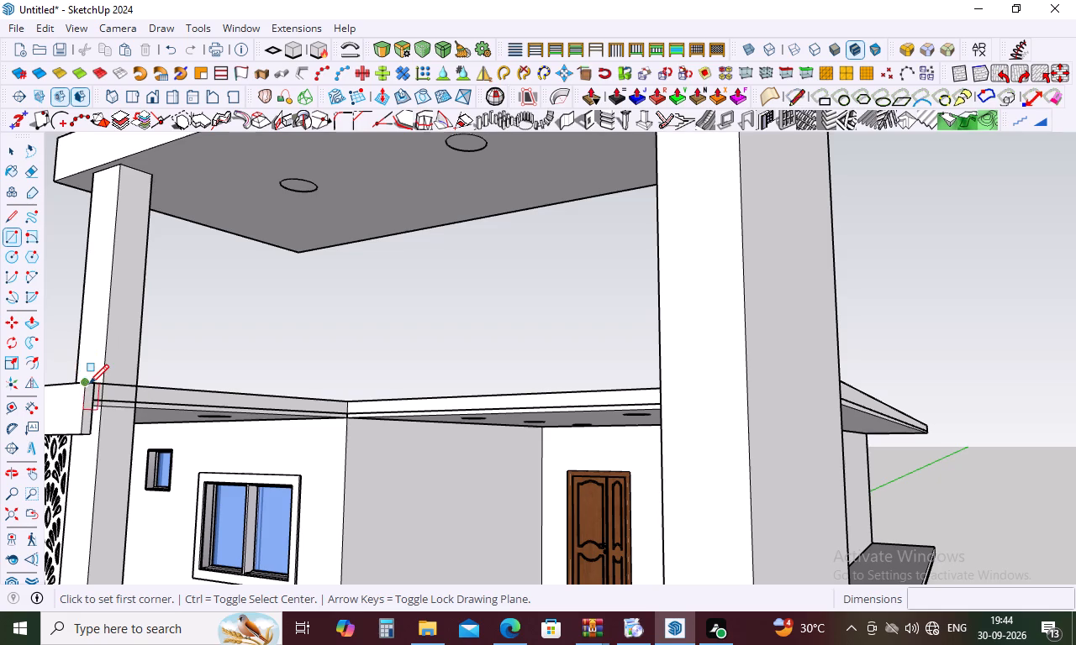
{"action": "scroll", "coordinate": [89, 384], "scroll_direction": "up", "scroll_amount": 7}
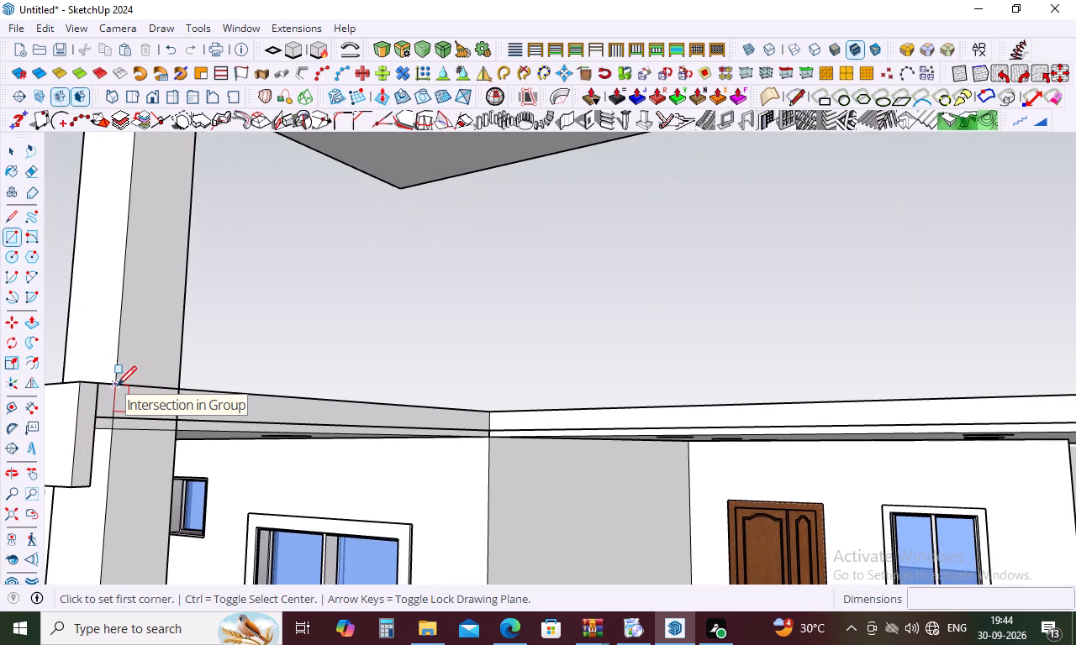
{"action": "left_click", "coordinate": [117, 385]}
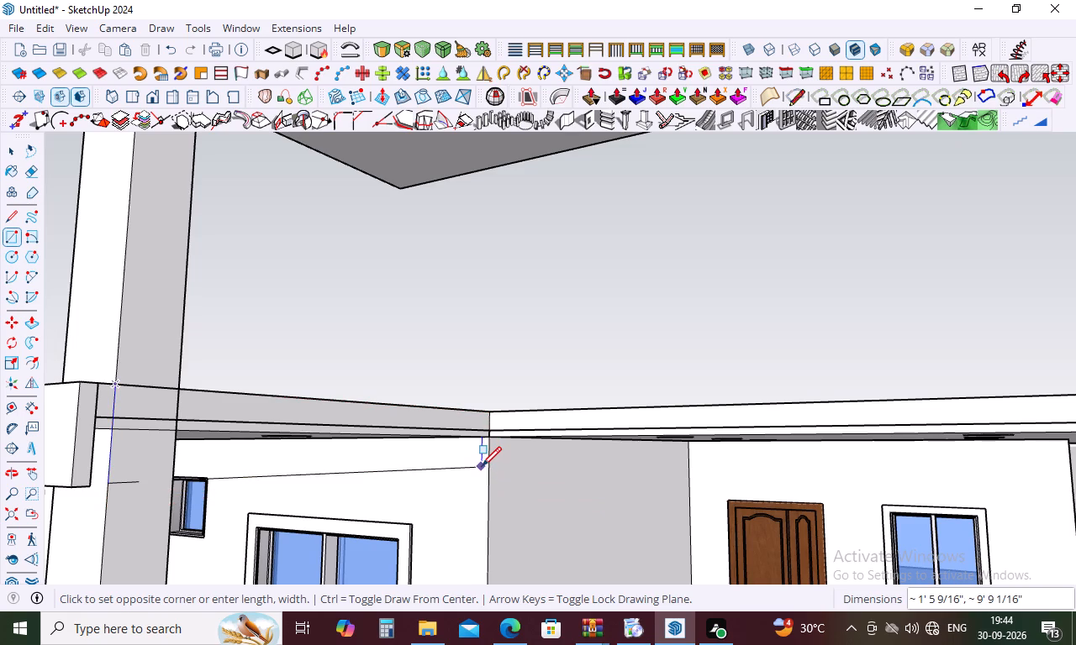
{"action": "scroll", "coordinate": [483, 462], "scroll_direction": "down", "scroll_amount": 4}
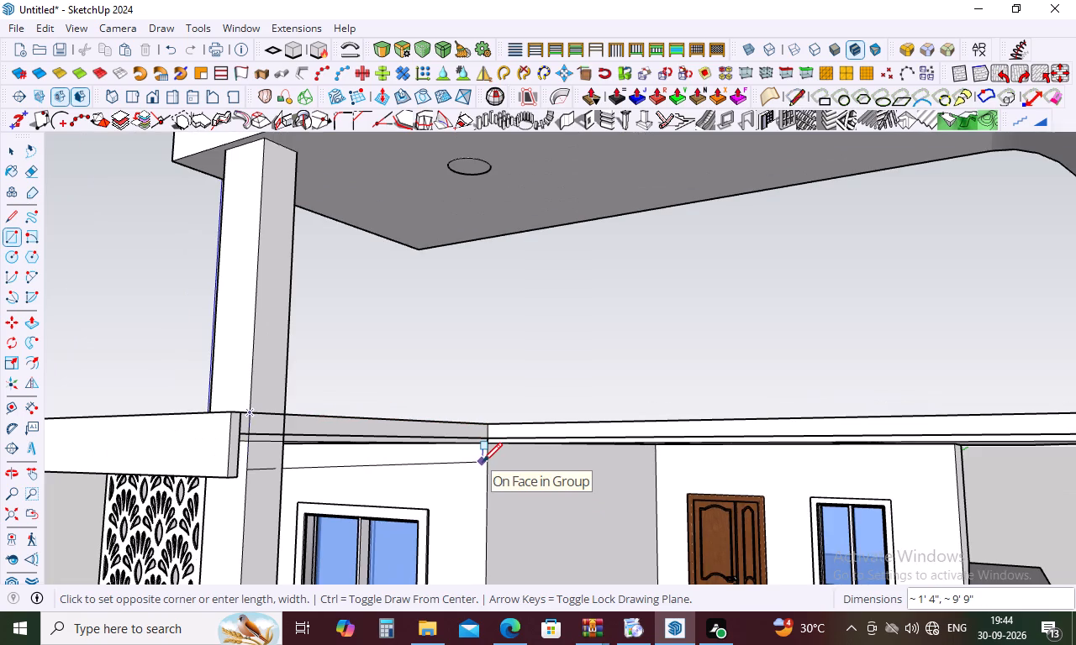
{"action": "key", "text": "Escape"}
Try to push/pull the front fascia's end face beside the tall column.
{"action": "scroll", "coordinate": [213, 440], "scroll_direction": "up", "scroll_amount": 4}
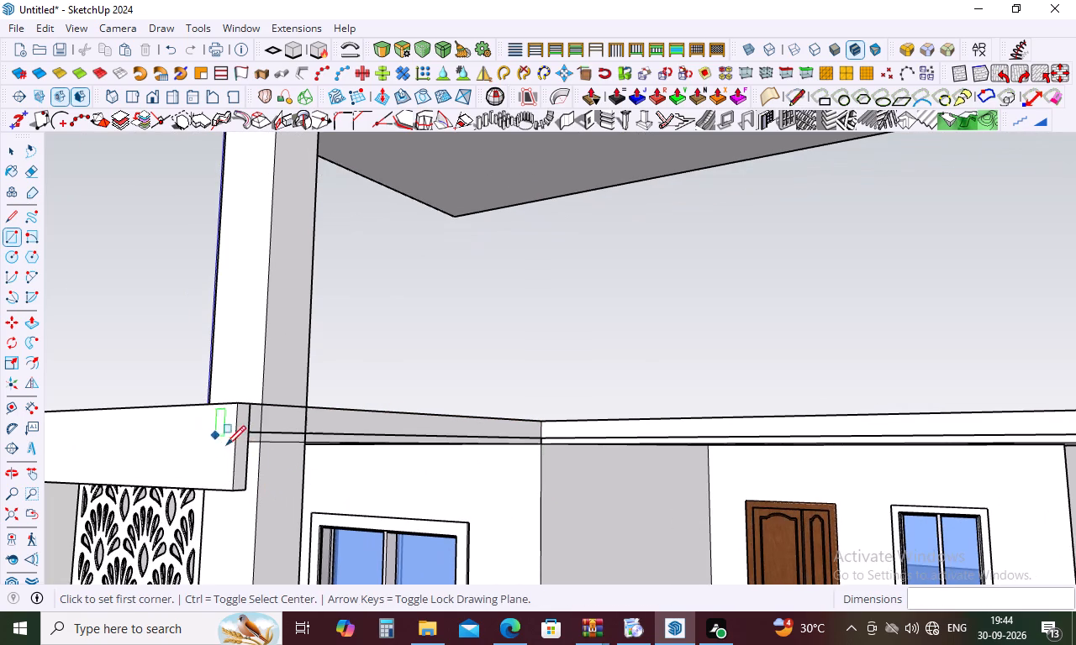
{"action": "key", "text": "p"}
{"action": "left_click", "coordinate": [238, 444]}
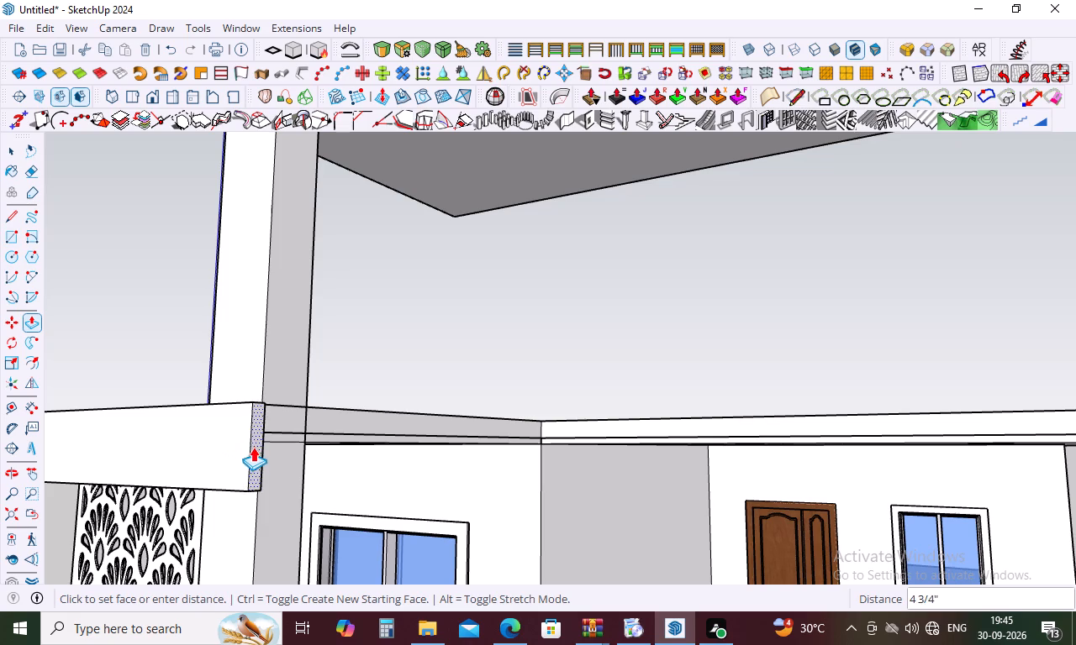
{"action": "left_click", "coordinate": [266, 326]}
Draw a rectangle about 10' 3" by 9 3/4" along the roof slab's balcony-side edge, from the fascia's upper outer corner to the slab's inner corner.
{"action": "middle_click_drag", "start_coordinate": [293, 391], "coordinate": [292, 410]}
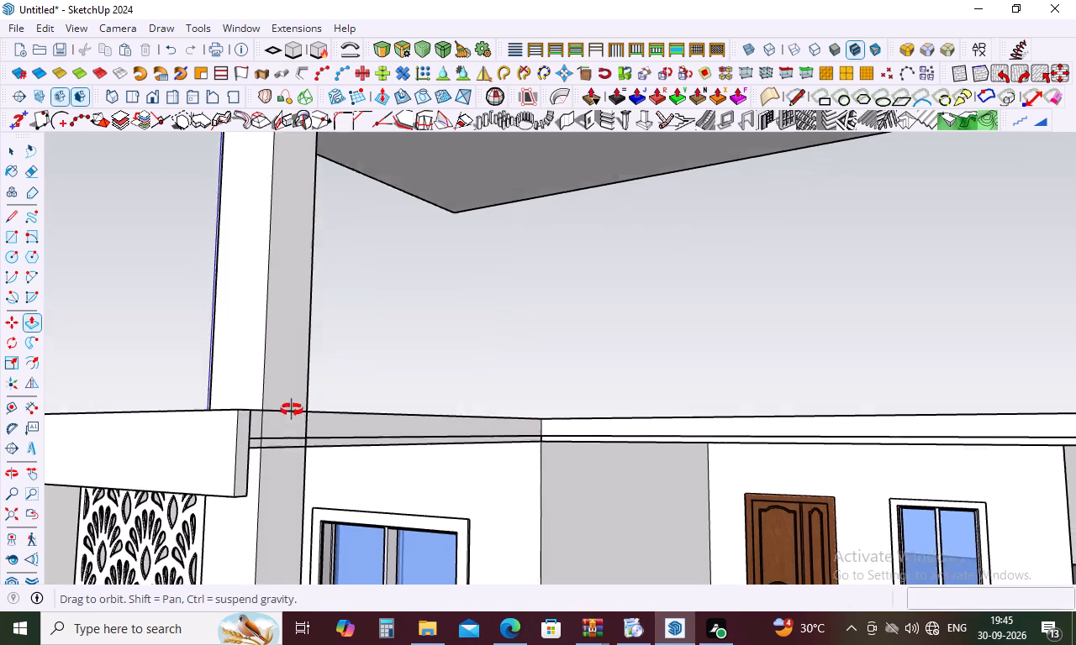
{"action": "middle_click_drag", "start_coordinate": [292, 410], "coordinate": [149, 434]}
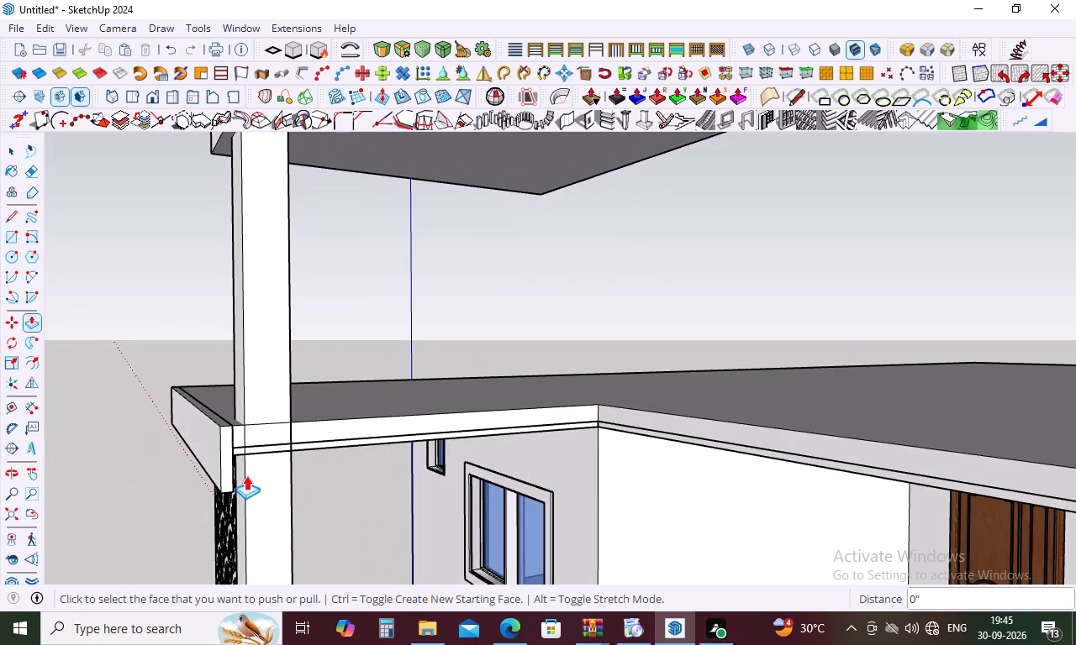
{"action": "scroll", "coordinate": [266, 464], "scroll_direction": "up", "scroll_amount": 4}
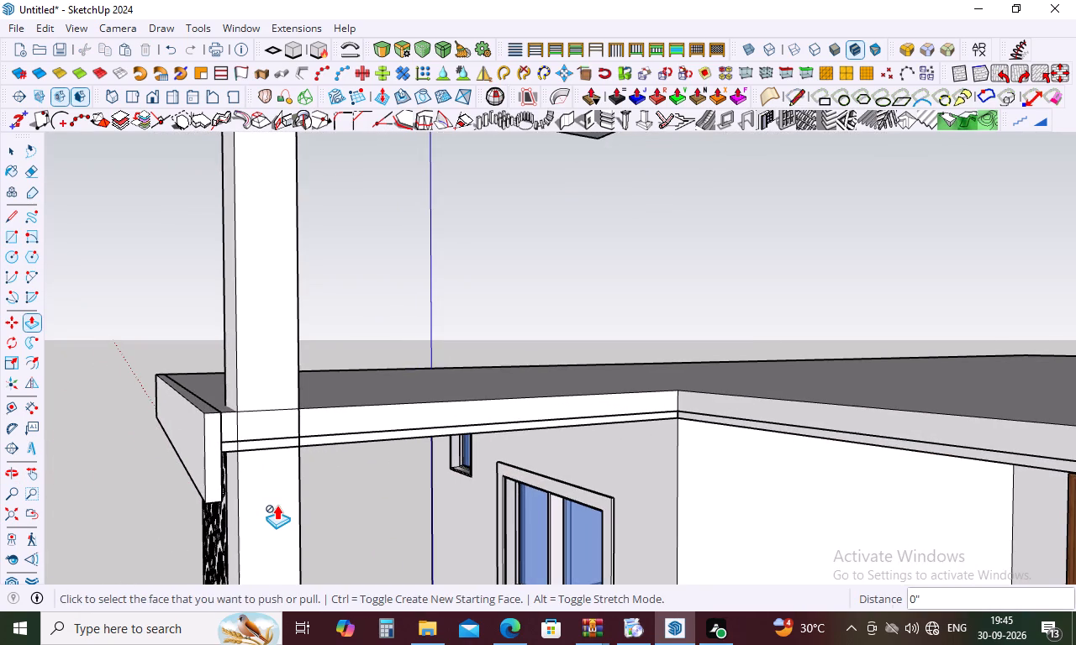
{"action": "key", "text": "r"}
{"action": "left_click", "coordinate": [203, 413]}
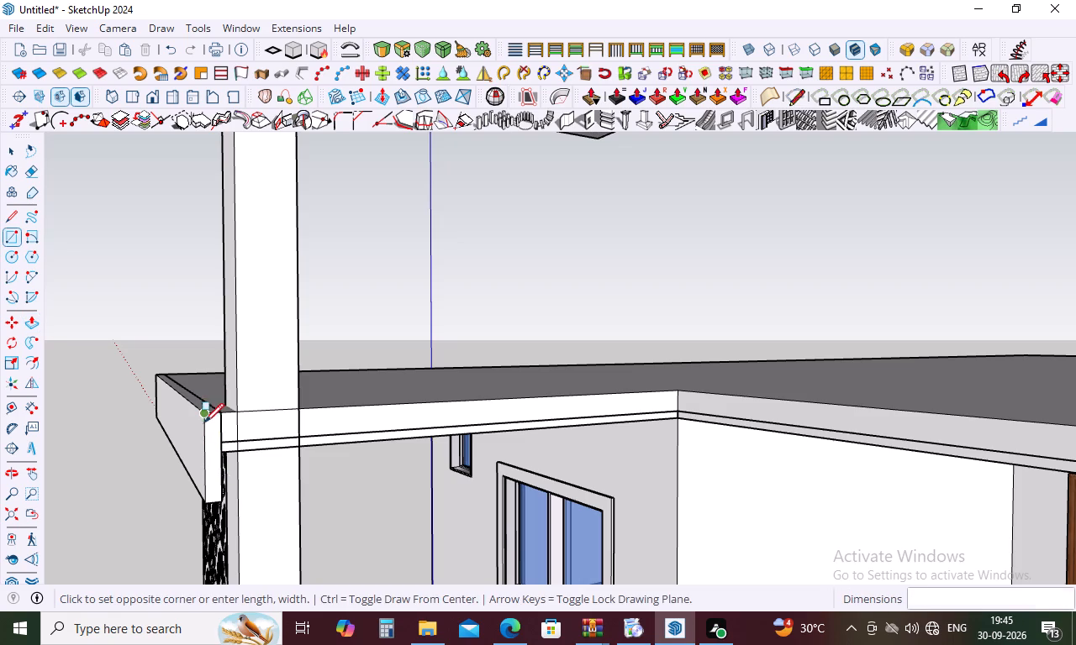
{"action": "left_click", "coordinate": [678, 423]}
{"action": "key", "text": "space"}
Push/pull the balcony-side edge rectangle outward by 1" and repeat the offset on the fascia's two end faces.
{"action": "key", "text": "p"}
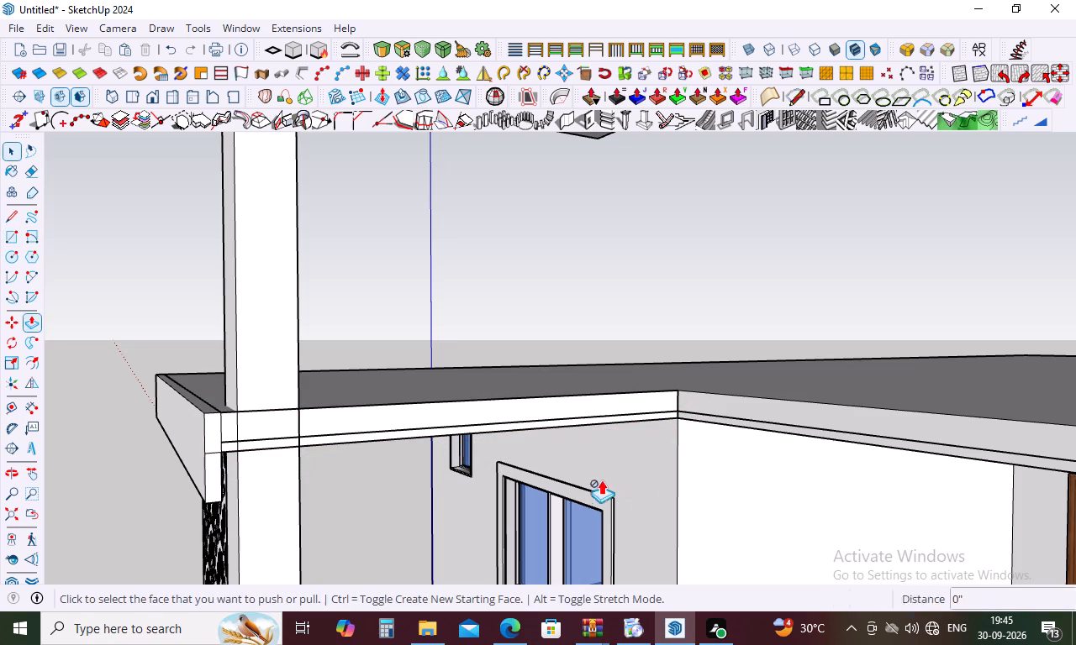
{"action": "left_click", "coordinate": [535, 429]}
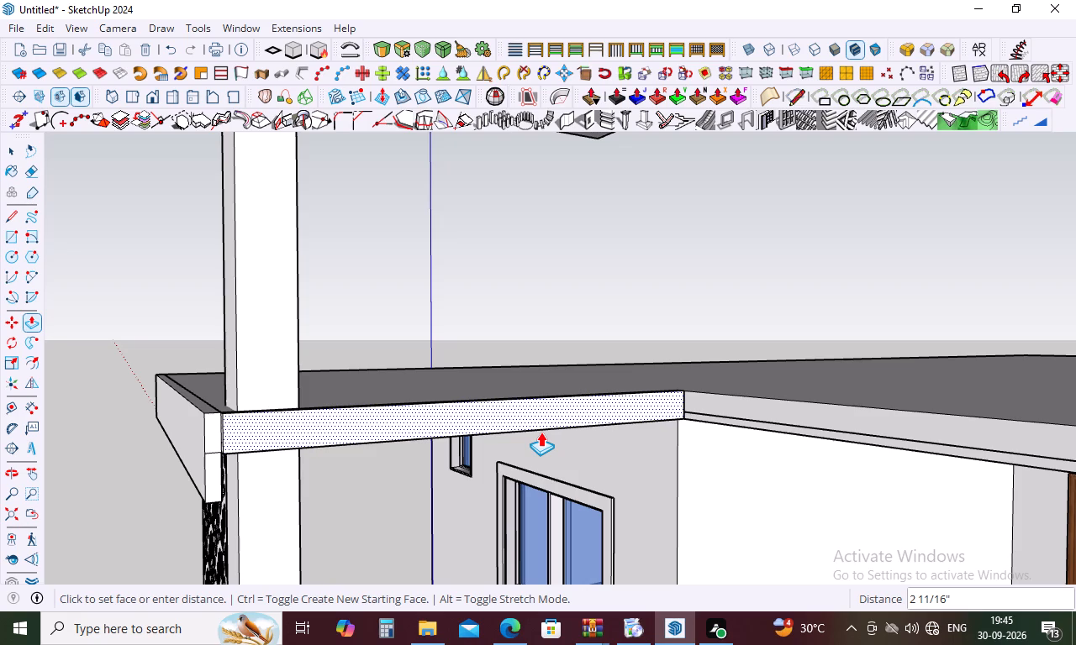
{"action": "key", "text": "1"}
{"action": "key", "text": "Return"}
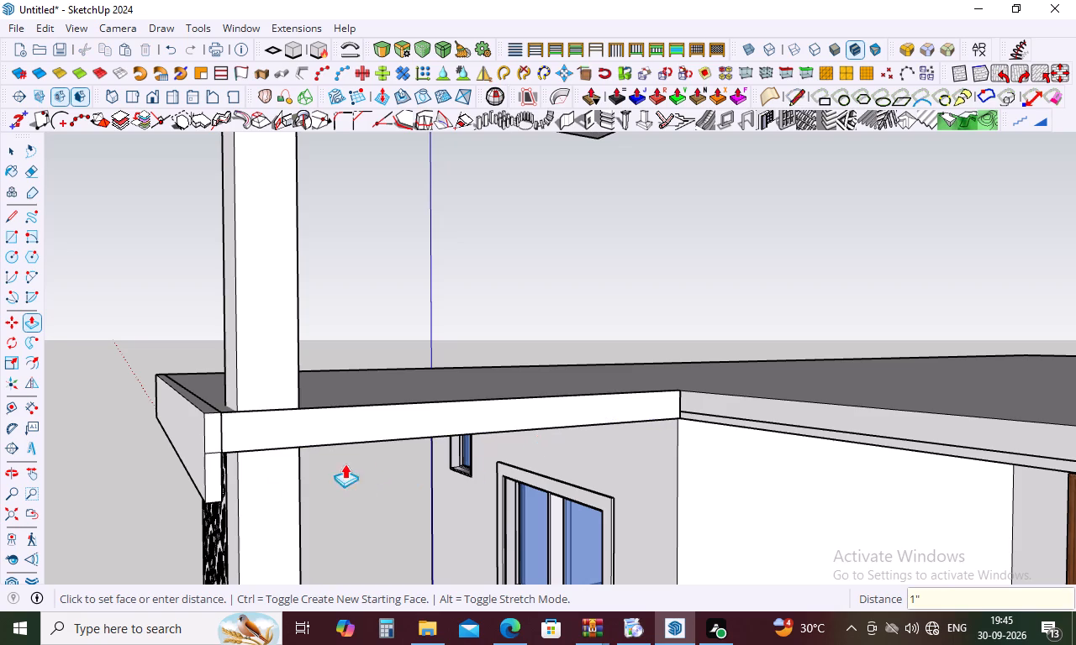
{"action": "double_click", "coordinate": [212, 434]}
{"action": "double_click", "coordinate": [213, 457]}
{"action": "key", "text": "space"}
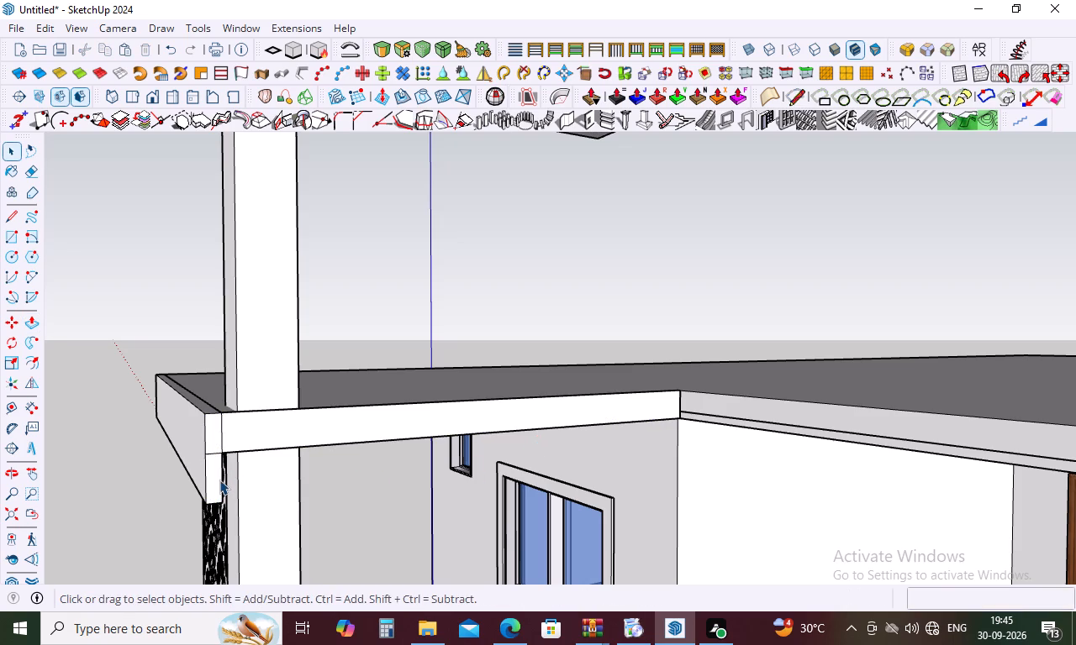
Erase the leftover seam lines on the fascia's end face and on top where it joins the new side strip.
{"action": "key", "text": "e"}
{"action": "left_click", "coordinate": [215, 458]}
{"action": "left_click_drag", "start_coordinate": [215, 457], "coordinate": [215, 464]}
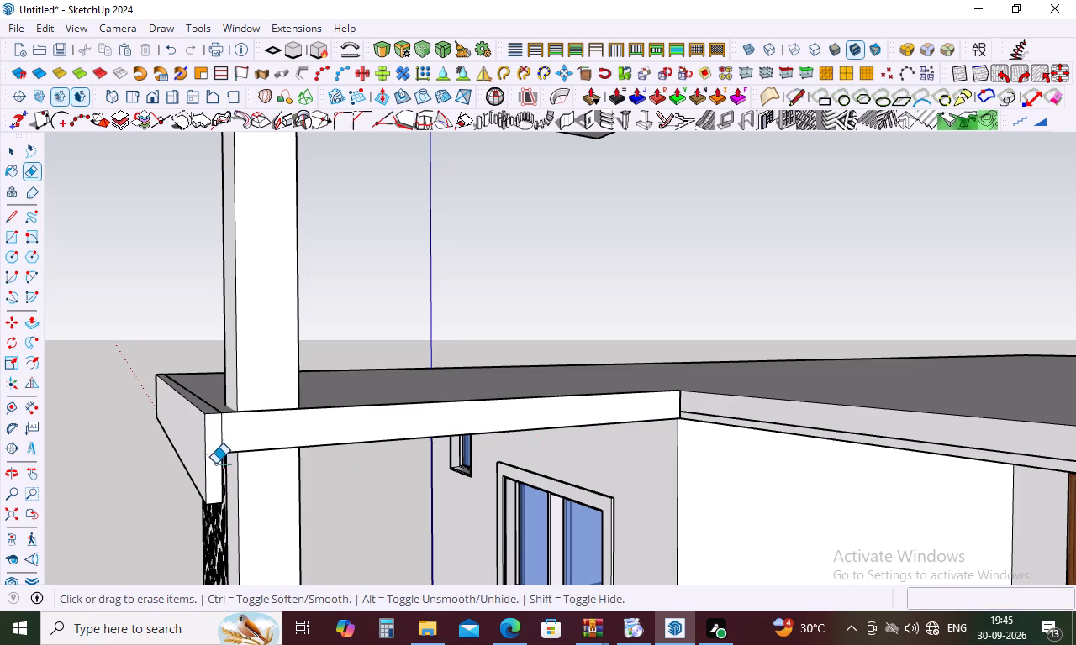
{"action": "left_click_drag", "start_coordinate": [215, 464], "coordinate": [215, 469]}
{"action": "left_click_drag", "start_coordinate": [218, 451], "coordinate": [218, 472]}
{"action": "middle_click_drag", "start_coordinate": [265, 465], "coordinate": [299, 482]}
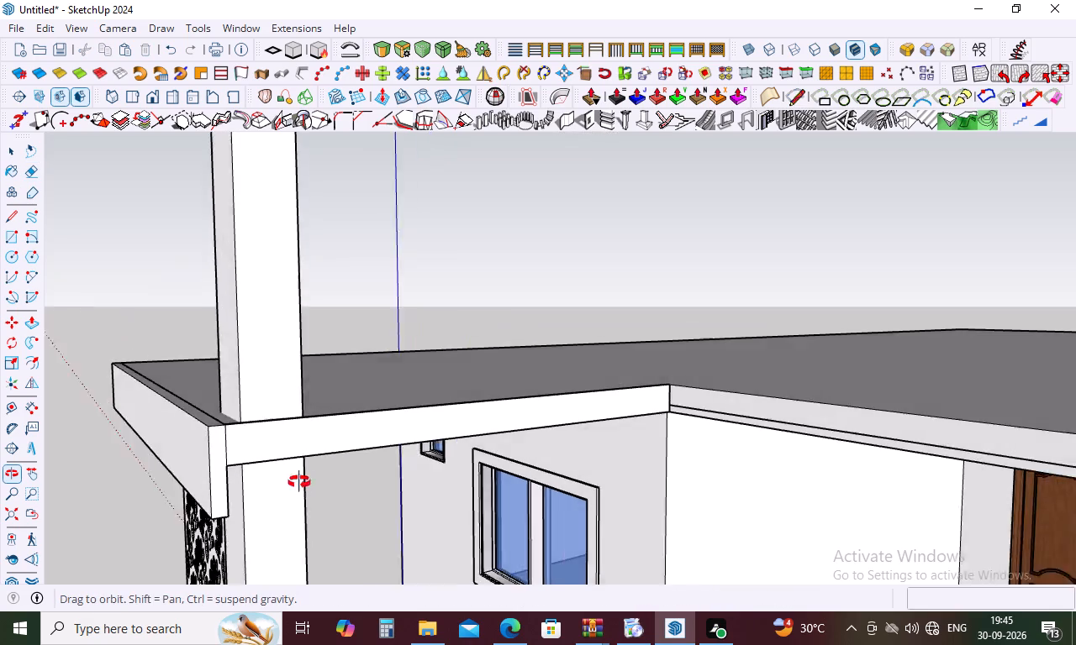
{"action": "middle_click_drag", "start_coordinate": [299, 482], "coordinate": [503, 489]}
{"action": "scroll", "coordinate": [424, 497], "scroll_direction": "up", "scroll_amount": 2}
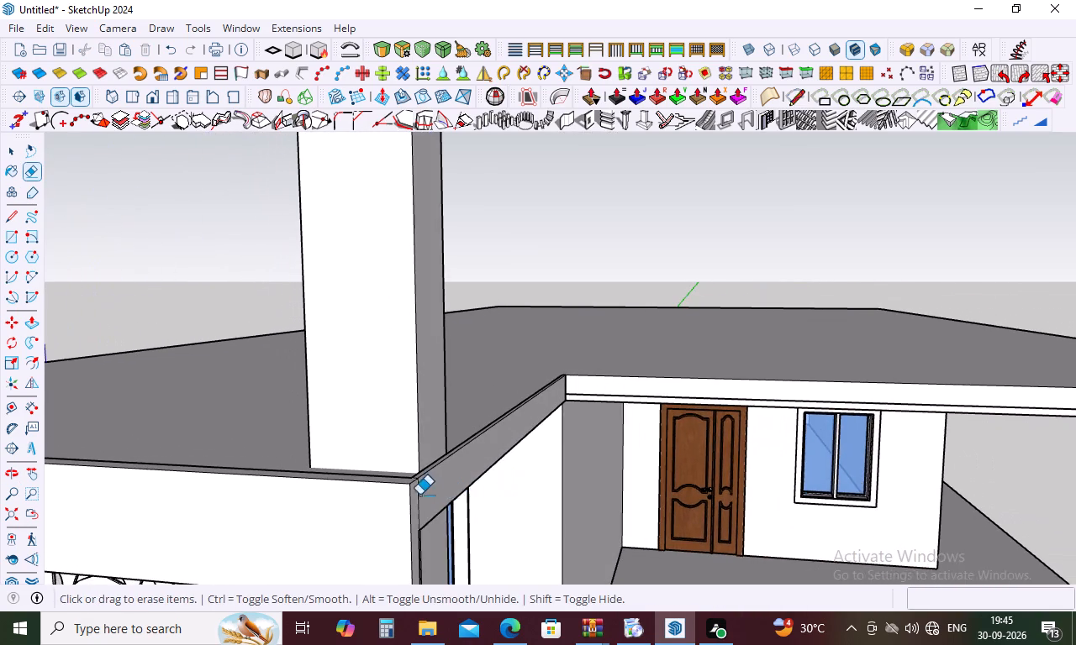
{"action": "scroll", "coordinate": [419, 495], "scroll_direction": "up", "scroll_amount": 8}
{"action": "left_click", "coordinate": [425, 486]}
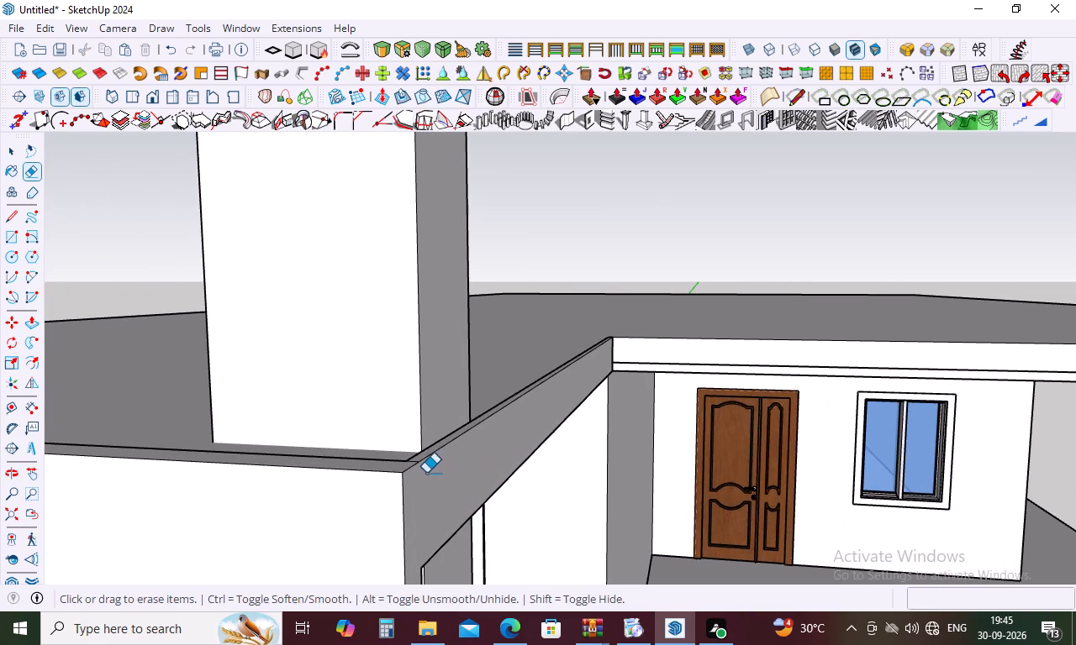
{"action": "middle_click_drag", "start_coordinate": [413, 462], "coordinate": [422, 517]}
{"action": "scroll", "coordinate": [419, 443], "scroll_direction": "up", "scroll_amount": 10}
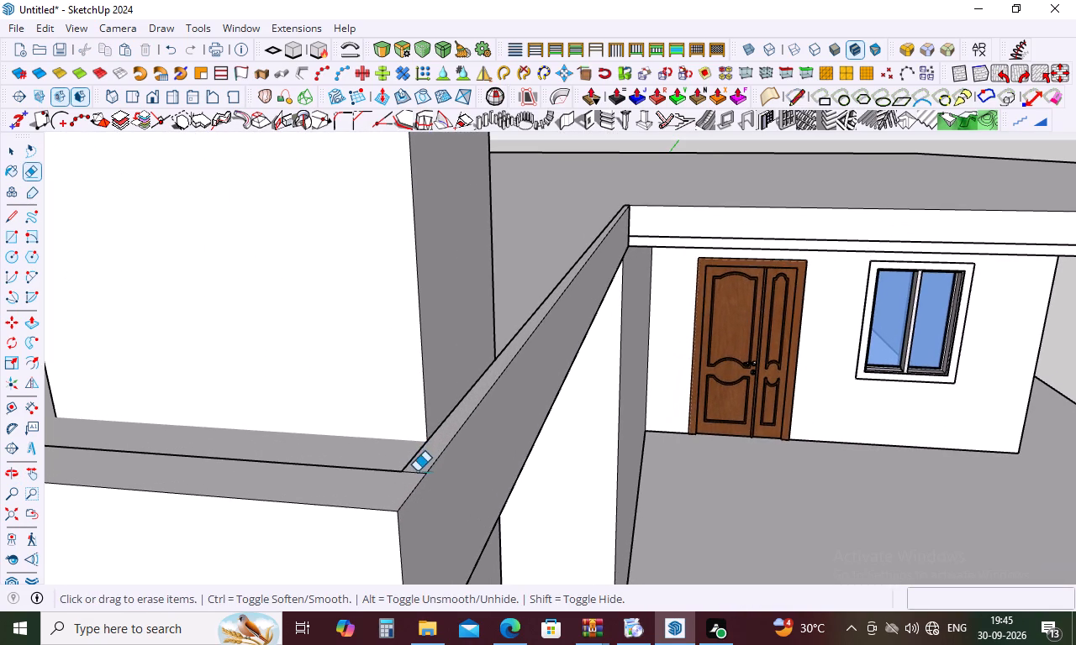
{"action": "left_click_drag", "start_coordinate": [417, 471], "coordinate": [412, 484]}
Draw a 10' 3" by 8" rectangle on the roof slab's opposite side edge, from its underside at the wall corner to the fascia's upper outer corner.
{"action": "scroll", "coordinate": [453, 403], "scroll_direction": "down", "scroll_amount": 15}
{"action": "scroll", "coordinate": [521, 469], "scroll_direction": "down", "scroll_amount": 5}
{"action": "middle_click_drag", "start_coordinate": [520, 477], "coordinate": [437, 412]}
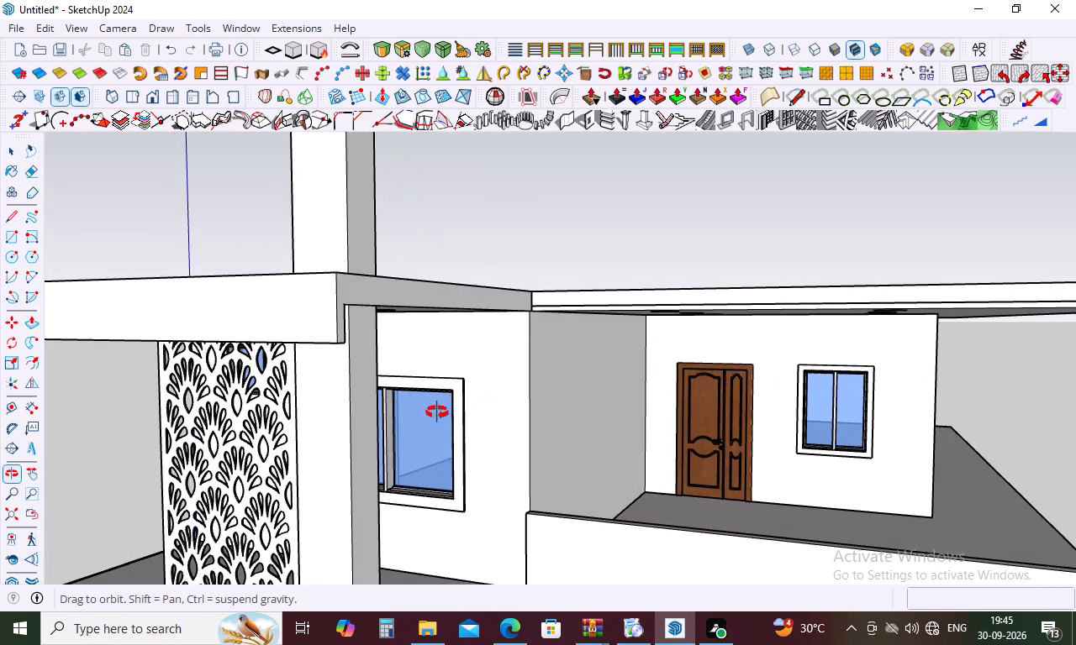
{"action": "middle_click_drag", "start_coordinate": [437, 412], "coordinate": [347, 418]}
{"action": "scroll", "coordinate": [406, 394], "scroll_direction": "down", "scroll_amount": 4}
{"action": "middle_click_drag", "start_coordinate": [395, 404], "coordinate": [405, 406]}
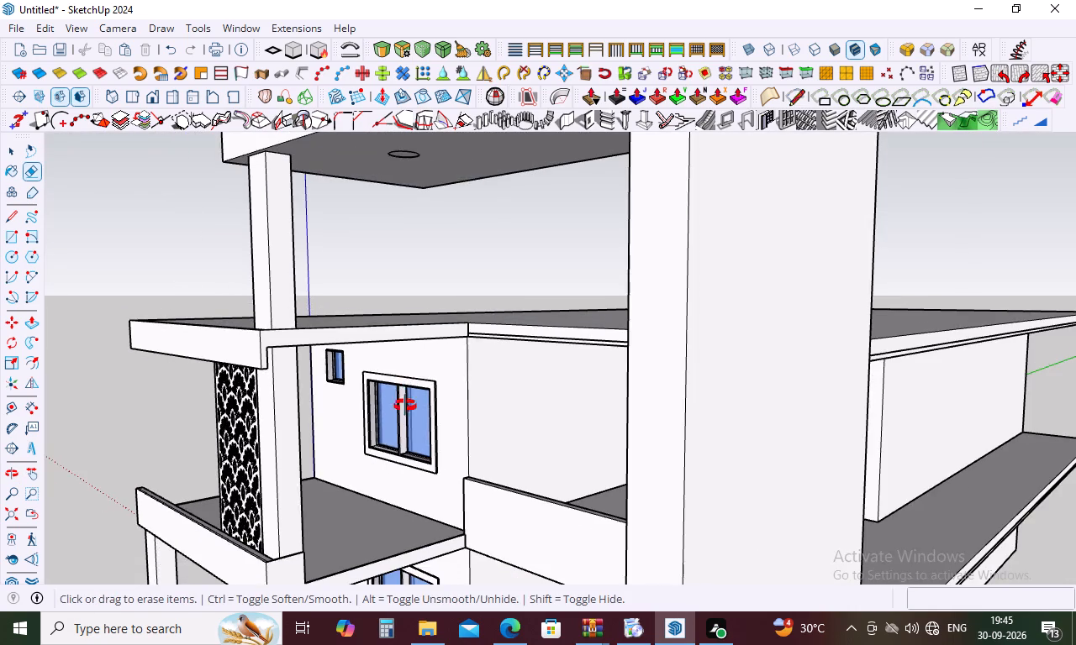
{"action": "middle_click_drag", "start_coordinate": [405, 406], "coordinate": [870, 380]}
{"action": "middle_click_drag", "start_coordinate": [543, 412], "coordinate": [644, 421]}
{"action": "scroll", "coordinate": [645, 419], "scroll_direction": "down", "scroll_amount": 3}
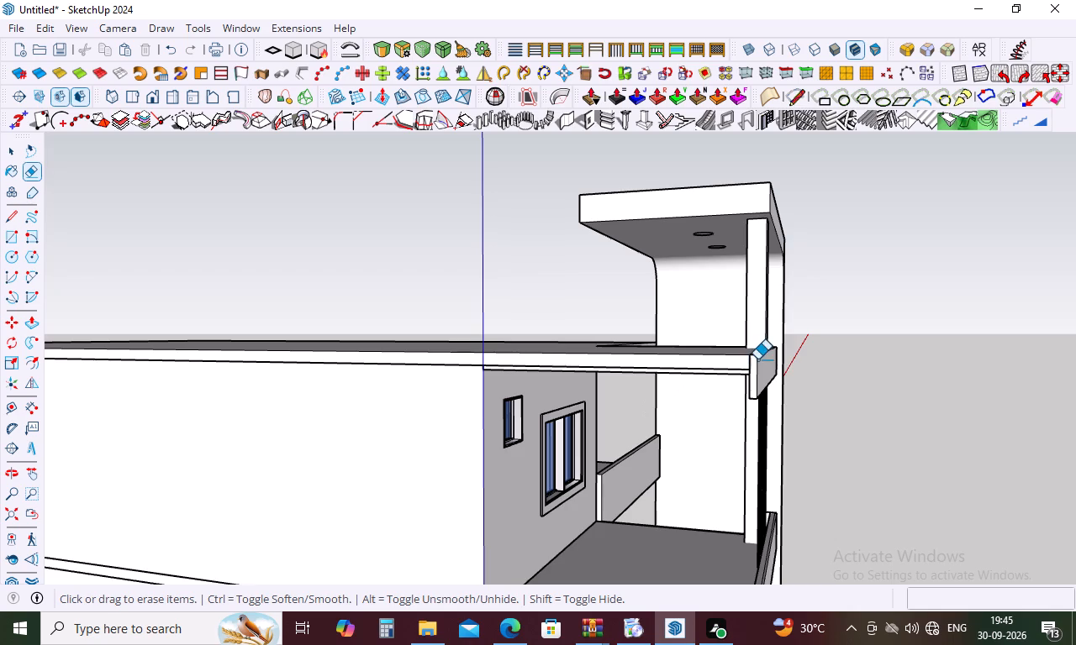
{"action": "scroll", "coordinate": [757, 359], "scroll_direction": "up", "scroll_amount": 4}
{"action": "key", "text": "Escape"}
{"action": "key", "text": "r"}
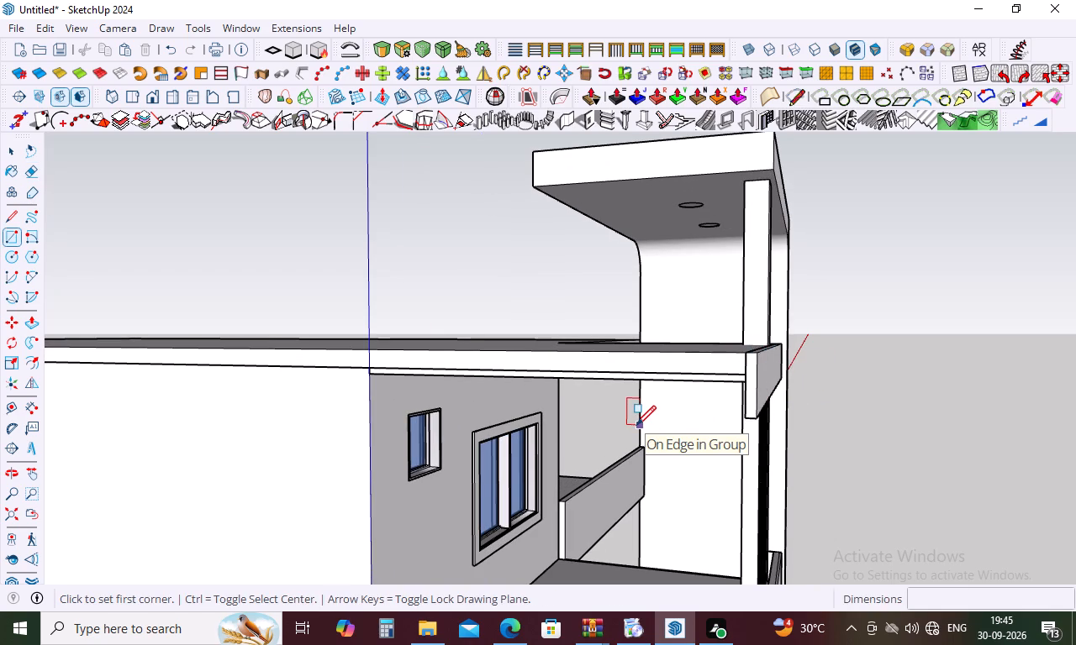
{"action": "scroll", "coordinate": [371, 345], "scroll_direction": "up", "scroll_amount": 2}
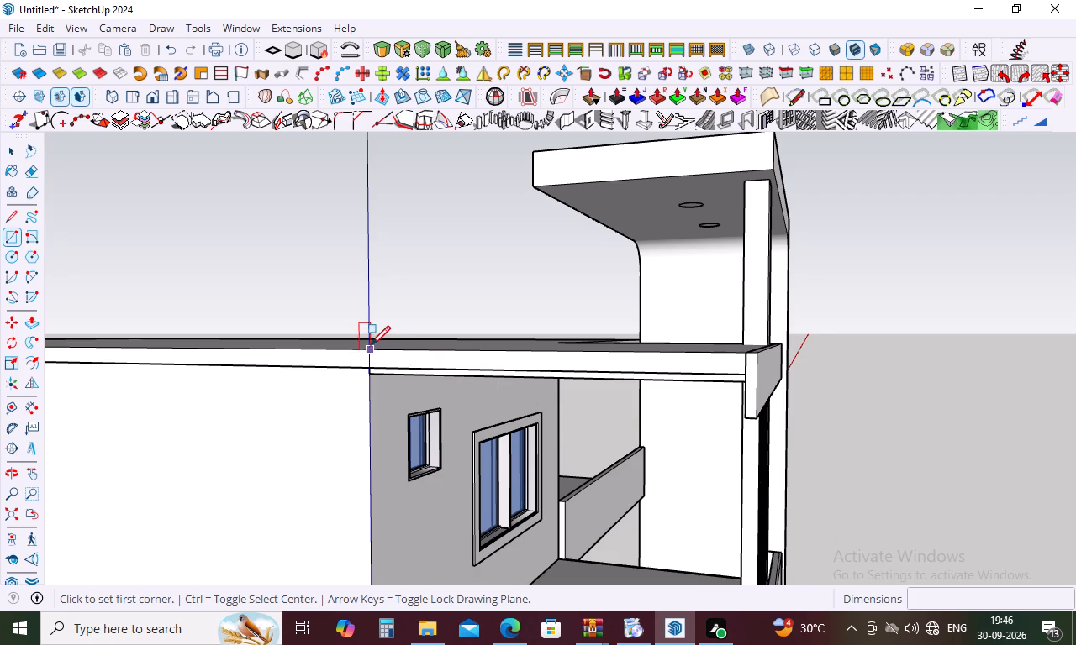
{"action": "scroll", "coordinate": [371, 345], "scroll_direction": "up", "scroll_amount": 8}
{"action": "left_click", "coordinate": [367, 414]}
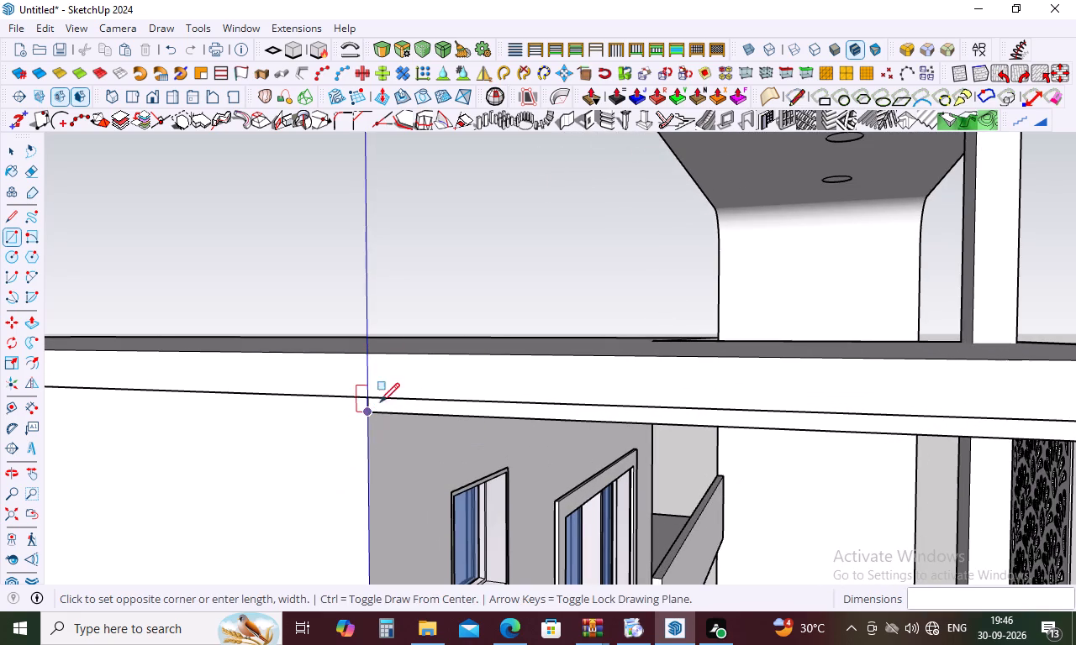
{"action": "scroll", "coordinate": [398, 385], "scroll_direction": "down", "scroll_amount": 13}
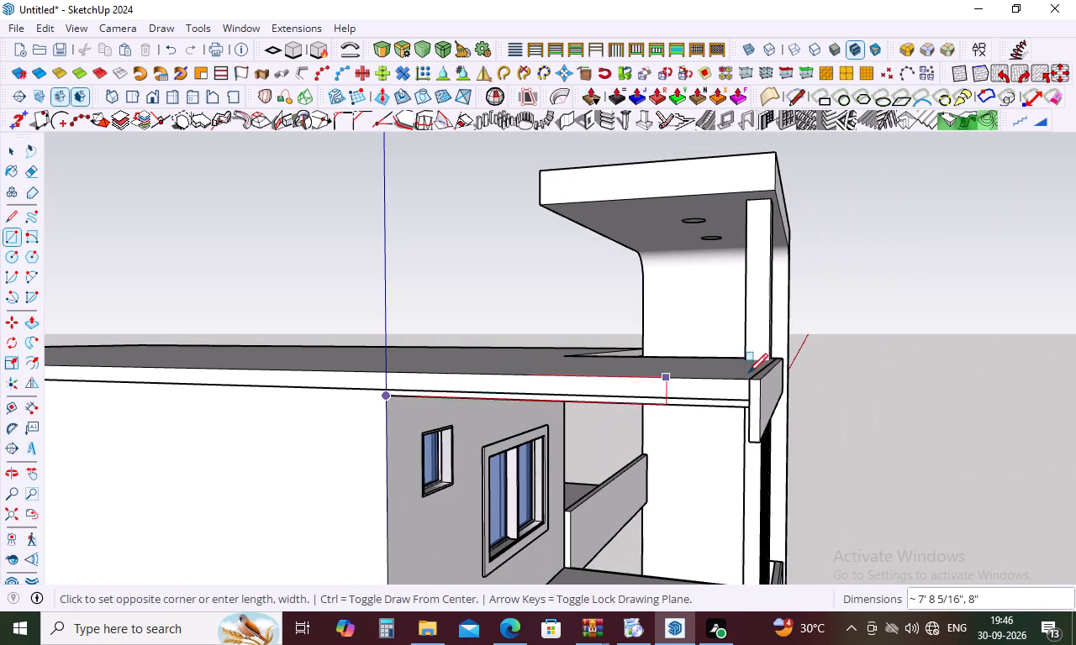
{"action": "scroll", "coordinate": [759, 376], "scroll_direction": "up", "scroll_amount": 14}
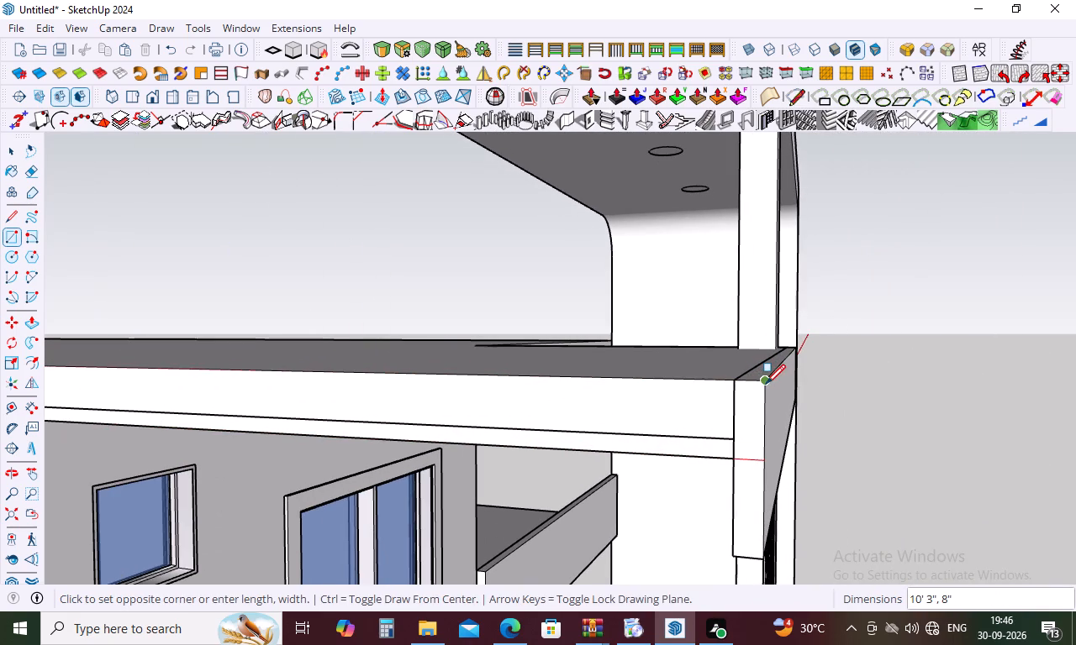
{"action": "left_click", "coordinate": [763, 382]}
{"action": "key", "text": "space"}
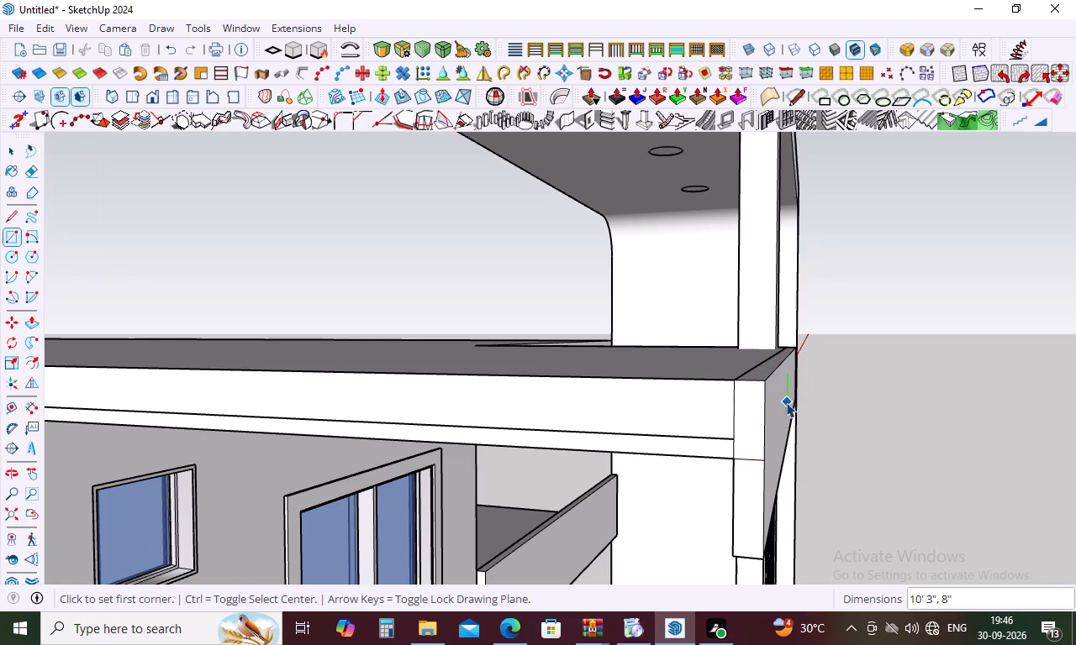
Push/pull the opposite side-edge rectangle outward by 1" and extend the fascia's adjoining end face flush with it.
{"action": "key", "text": "p"}
{"action": "left_click", "coordinate": [671, 420]}
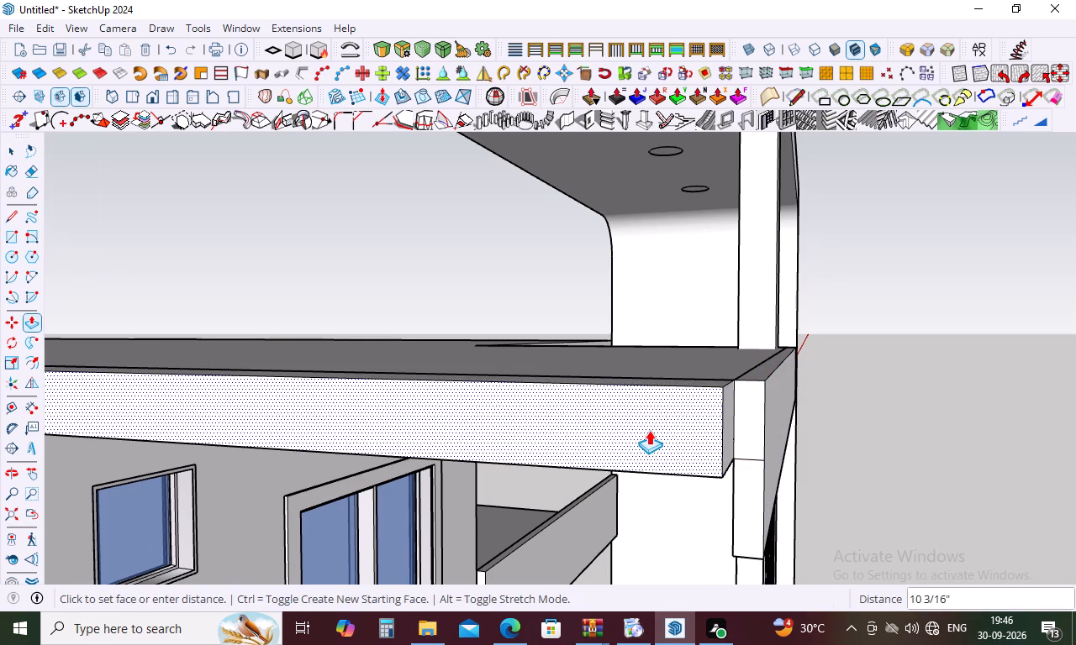
{"action": "key", "text": "1"}
{"action": "key", "text": "Return"}
{"action": "double_click", "coordinate": [741, 420]}
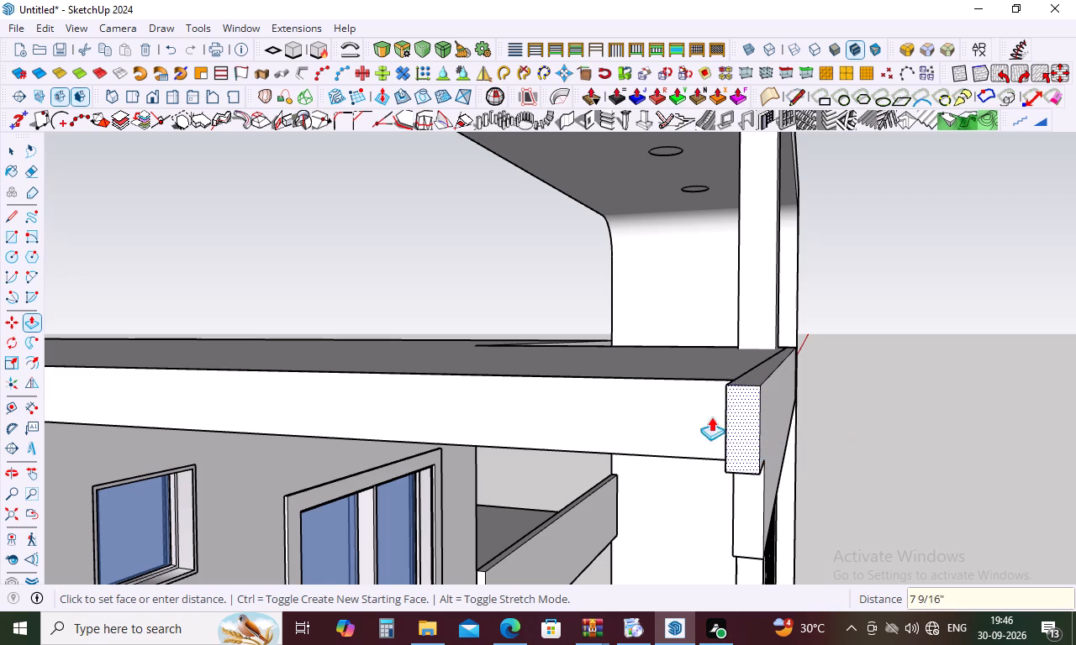
{"action": "left_click", "coordinate": [540, 396]}
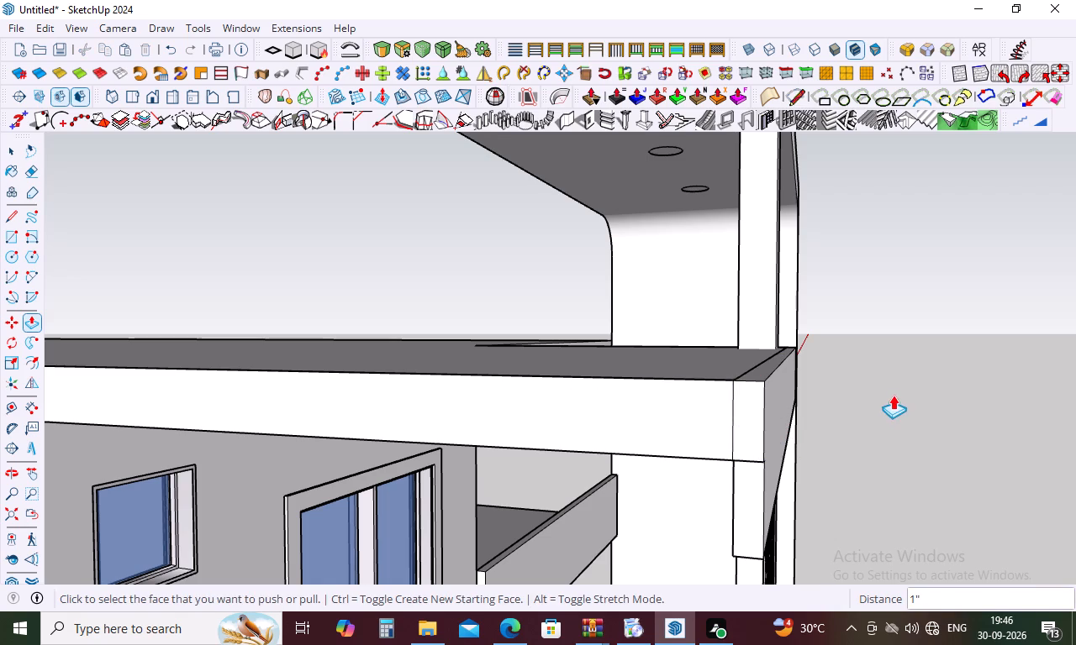
{"action": "key", "text": "Escape"}
Erase the vertical seam between the new side strip and the fascia's end face, undoing any erasure that removes faces.
{"action": "key", "text": "e"}
{"action": "scroll", "coordinate": [720, 382], "scroll_direction": "up", "scroll_amount": 10}
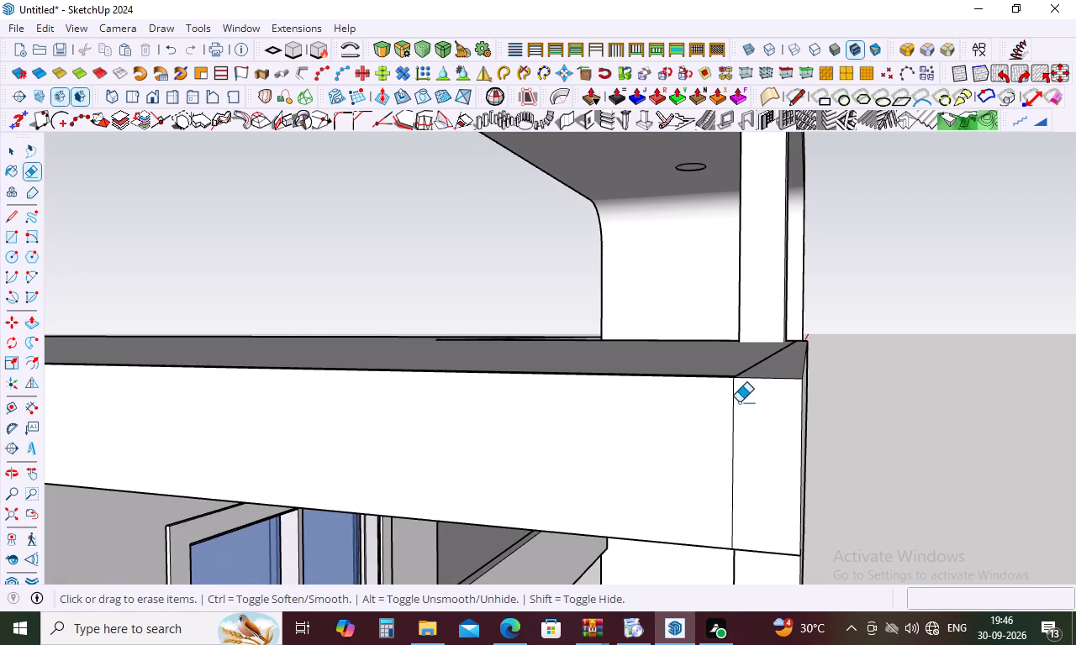
{"action": "left_click_drag", "start_coordinate": [739, 402], "coordinate": [728, 408]}
{"action": "scroll", "coordinate": [774, 464], "scroll_direction": "down", "scroll_amount": 4}
{"action": "left_click_drag", "start_coordinate": [763, 530], "coordinate": [764, 541]}
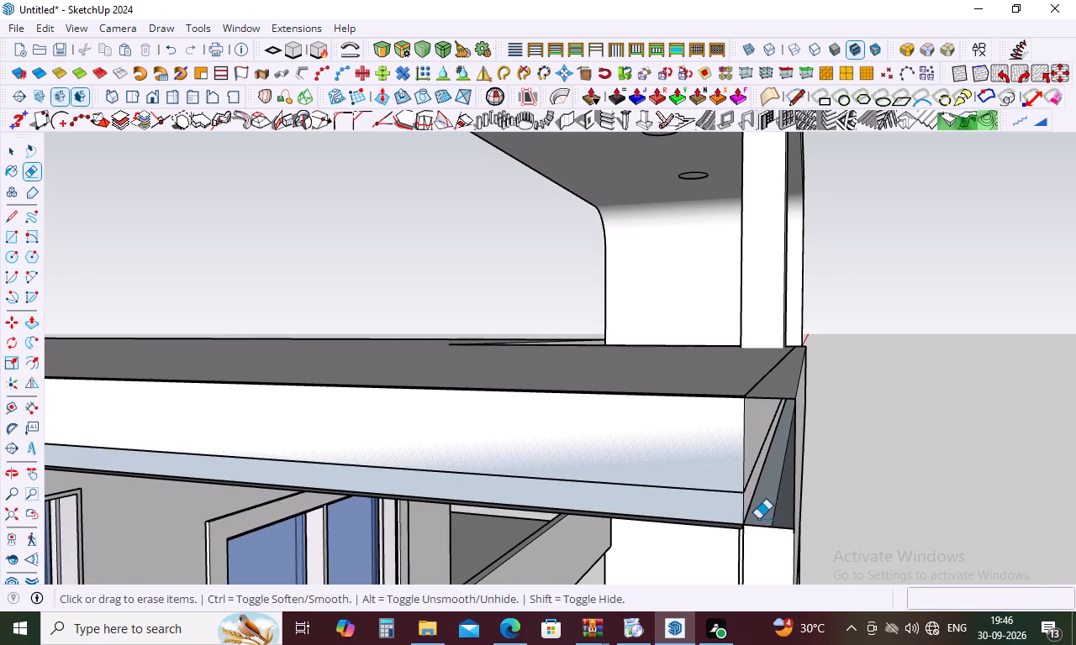
{"action": "key", "text": "ctrl+z"}
Push/pull the fascia's remaining lower end face by 1" to meet the side strip and erase the seam between them.
{"action": "scroll", "coordinate": [672, 389], "scroll_direction": "down", "scroll_amount": 5}
{"action": "middle_click_drag", "start_coordinate": [831, 554], "coordinate": [800, 522]}
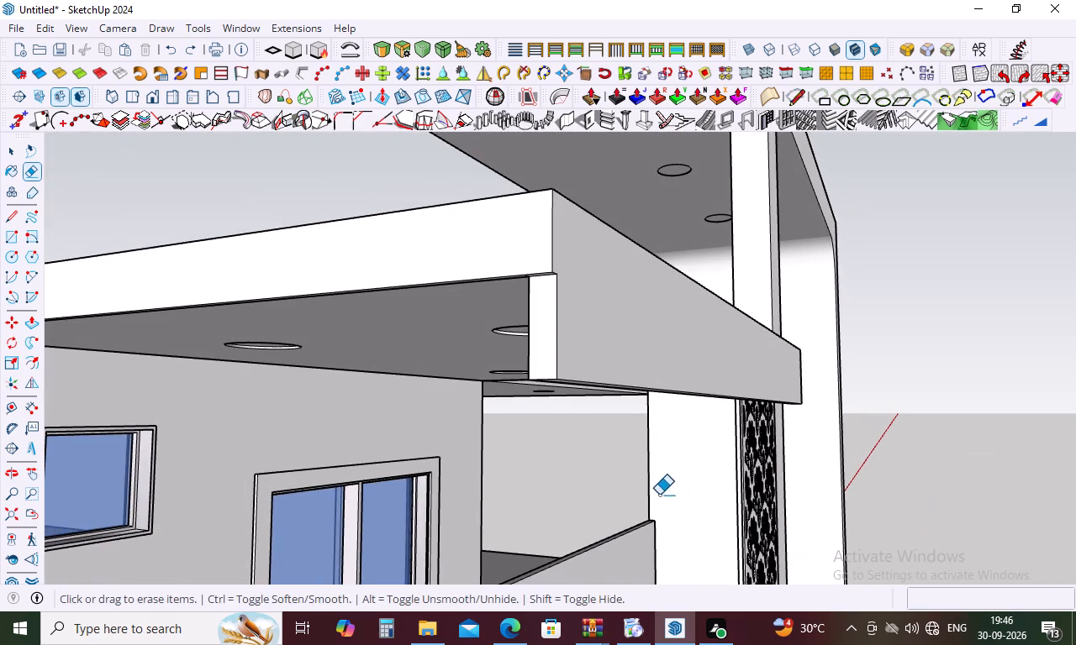
{"action": "key", "text": "space"}
{"action": "key", "text": "p"}
{"action": "double_click", "coordinate": [544, 348]}
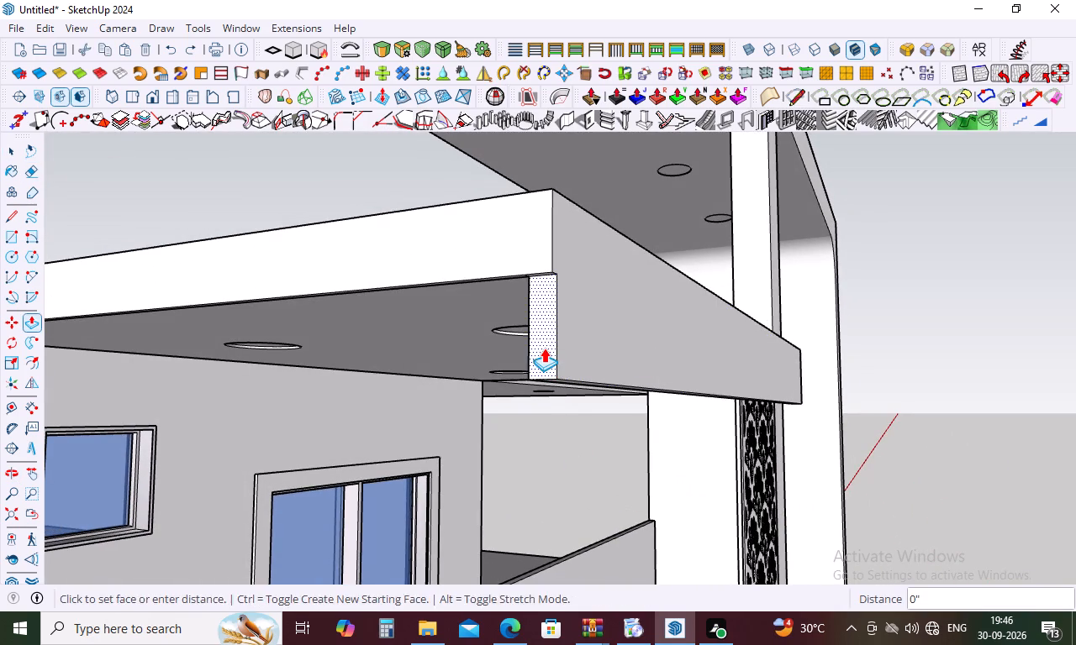
{"action": "key", "text": "e"}
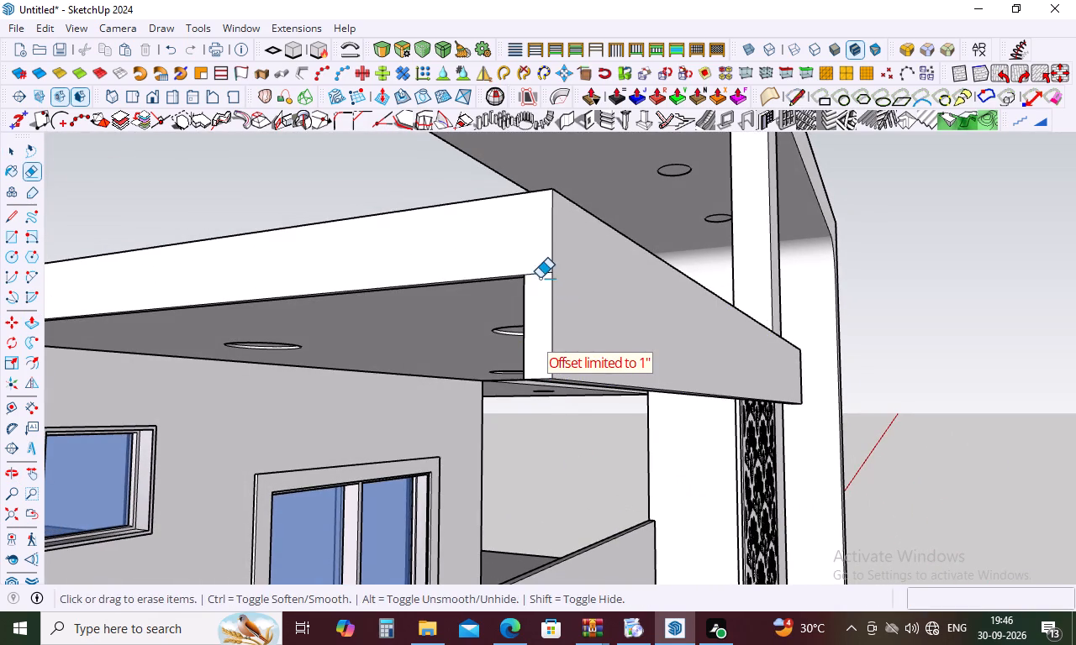
{"action": "left_click_drag", "start_coordinate": [540, 267], "coordinate": [539, 289]}
Examine the completed roof-edge fascia and side strips from the front, from above and around the corners.
{"action": "scroll", "coordinate": [564, 270], "scroll_direction": "down", "scroll_amount": 5}
{"action": "middle_click_drag", "start_coordinate": [573, 268], "coordinate": [512, 359]}
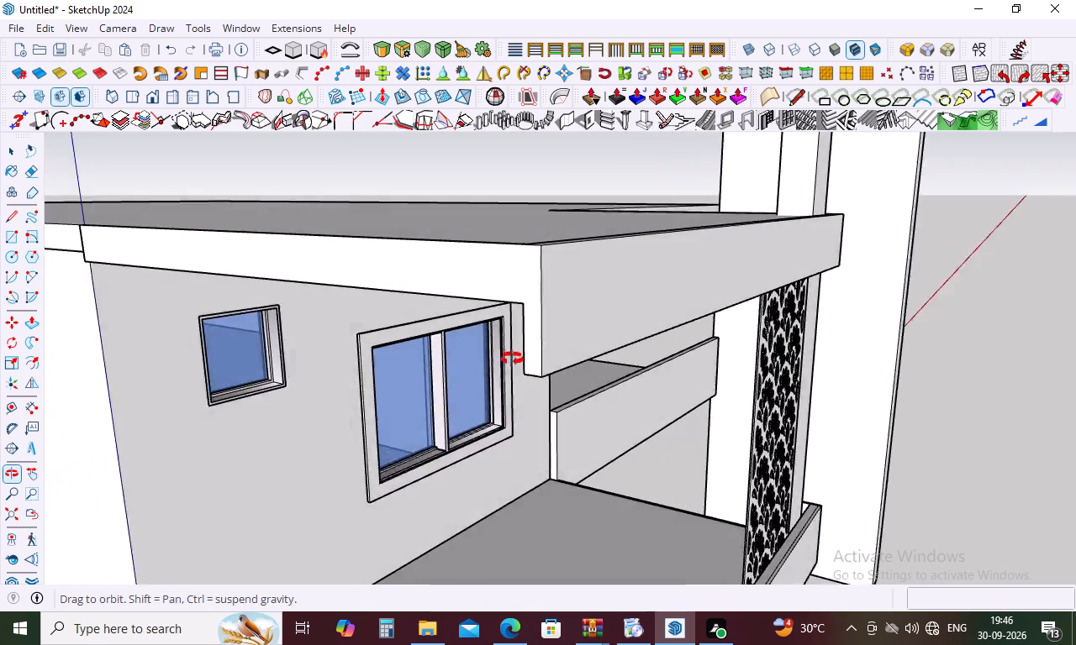
{"action": "middle_click_drag", "start_coordinate": [512, 359], "coordinate": [310, 309]}
{"action": "scroll", "coordinate": [308, 294], "scroll_direction": "down", "scroll_amount": 10}
{"action": "middle_click_drag", "start_coordinate": [485, 291], "coordinate": [485, 333]}
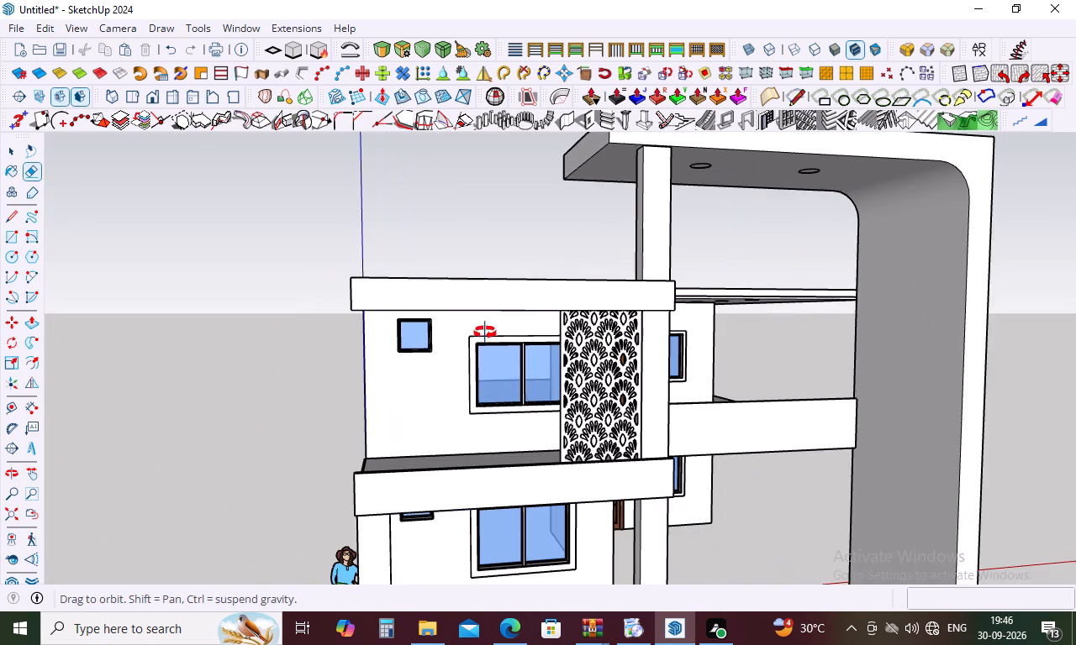
{"action": "middle_click_drag", "start_coordinate": [485, 333], "coordinate": [636, 437]}
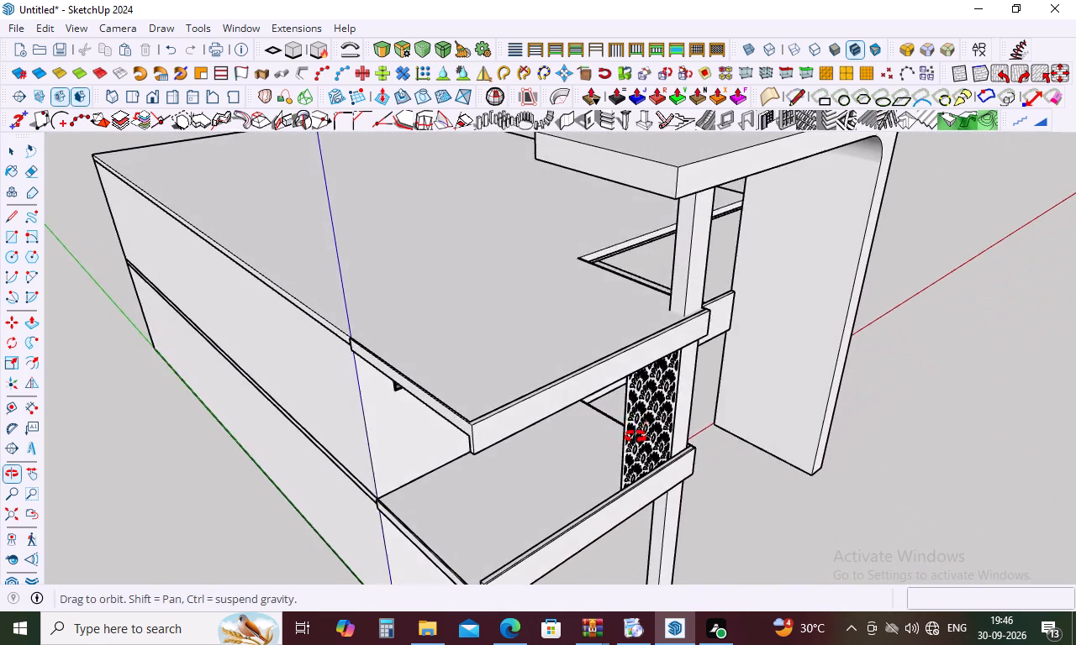
{"action": "middle_click_drag", "start_coordinate": [636, 437], "coordinate": [625, 475]}
{"action": "scroll", "coordinate": [498, 438], "scroll_direction": "up", "scroll_amount": 16}
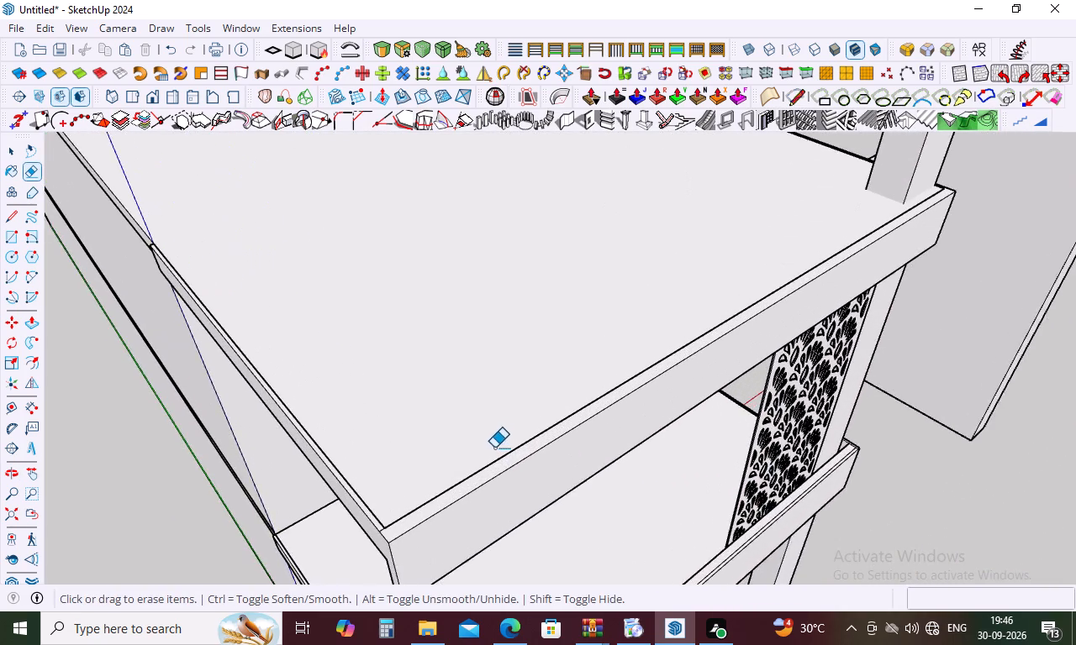
{"action": "scroll", "coordinate": [476, 471], "scroll_direction": "up", "scroll_amount": 5}
{"action": "middle_click_drag", "start_coordinate": [444, 477], "coordinate": [749, 424]}
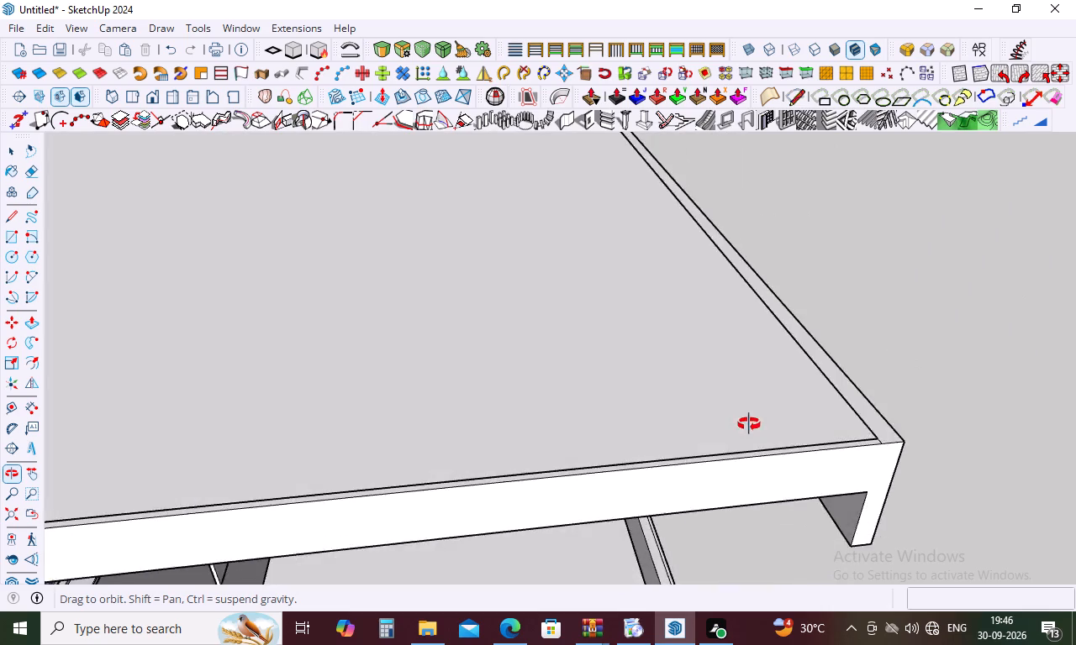
{"action": "middle_click_drag", "start_coordinate": [749, 424], "coordinate": [468, 419]}
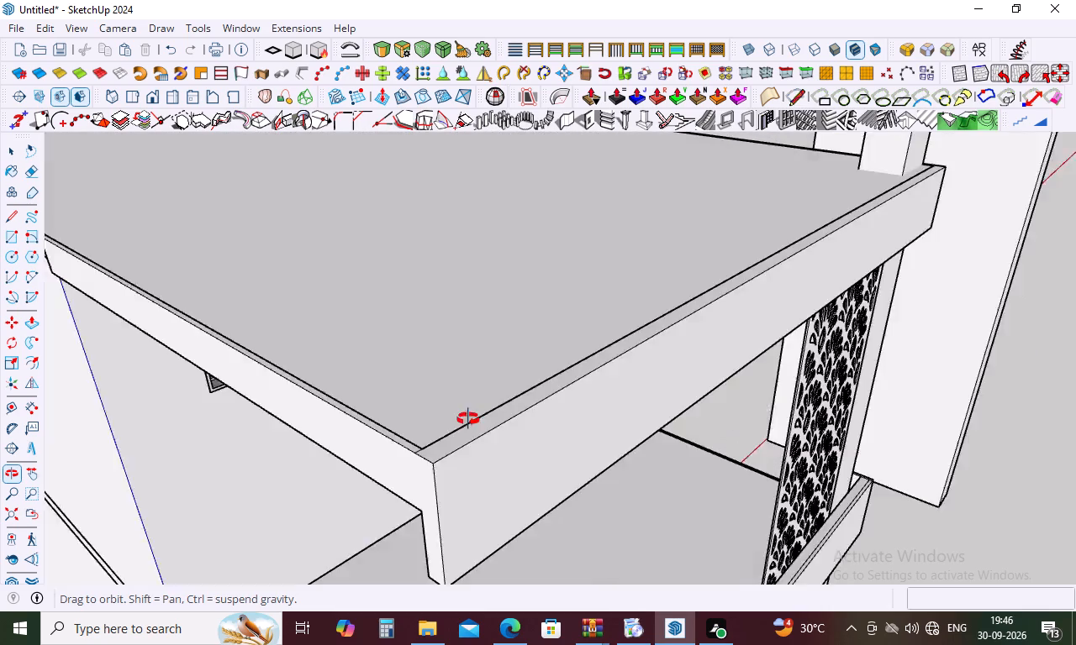
{"action": "middle_click_drag", "start_coordinate": [468, 419], "coordinate": [224, 338]}
{"action": "scroll", "coordinate": [233, 319], "scroll_direction": "down", "scroll_amount": 8}
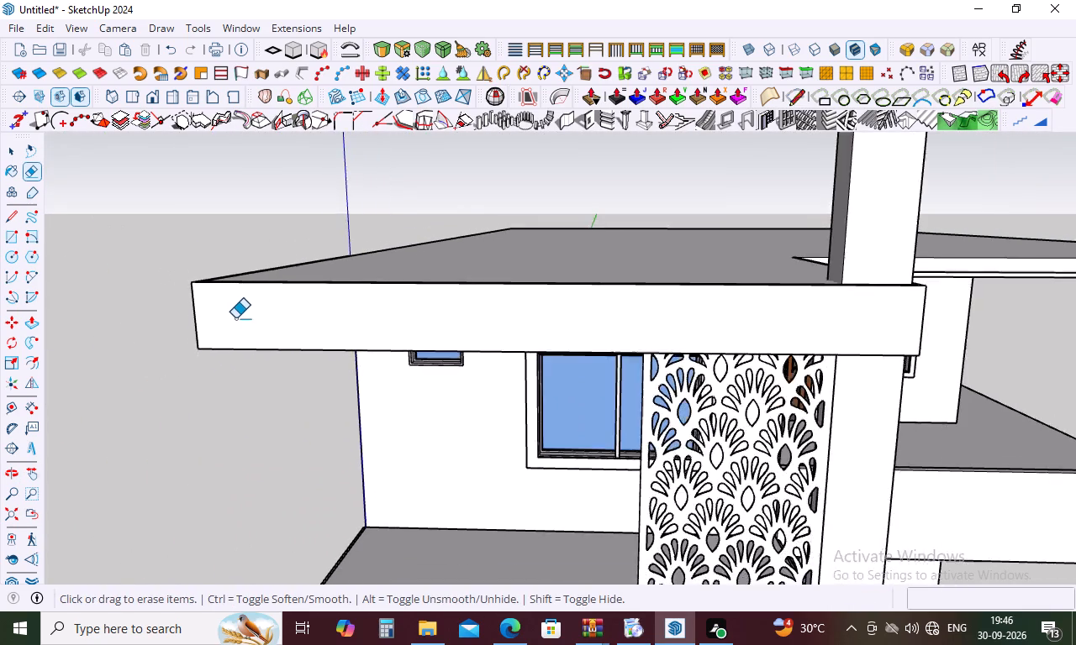
{"action": "scroll", "coordinate": [235, 318], "scroll_direction": "down", "scroll_amount": 2}
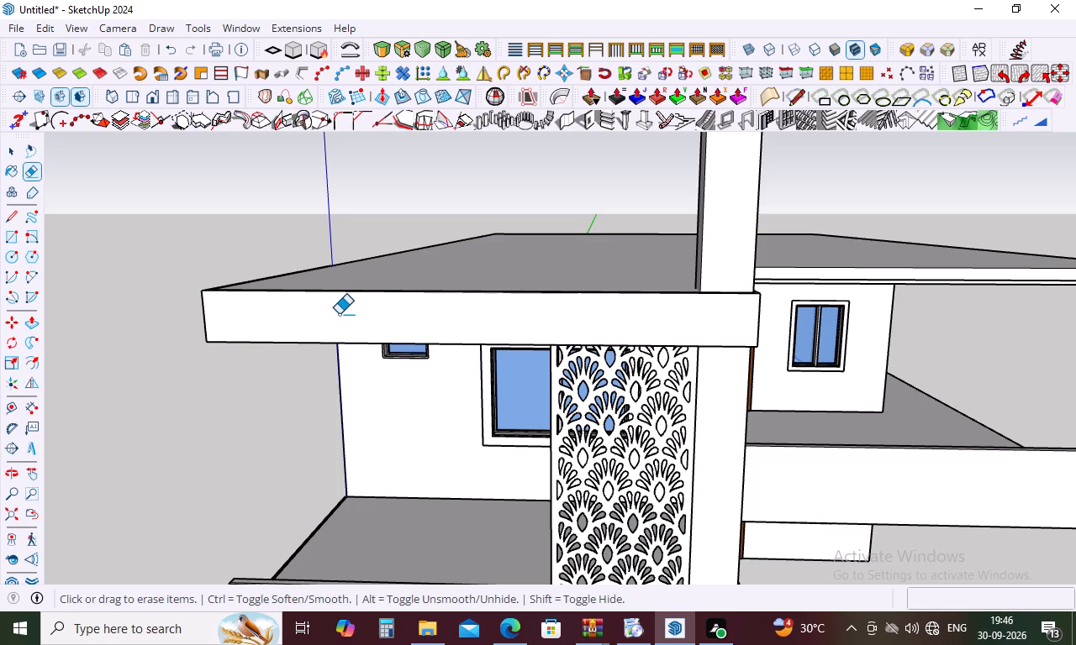
{"action": "scroll", "coordinate": [372, 302], "scroll_direction": "down", "scroll_amount": 4}
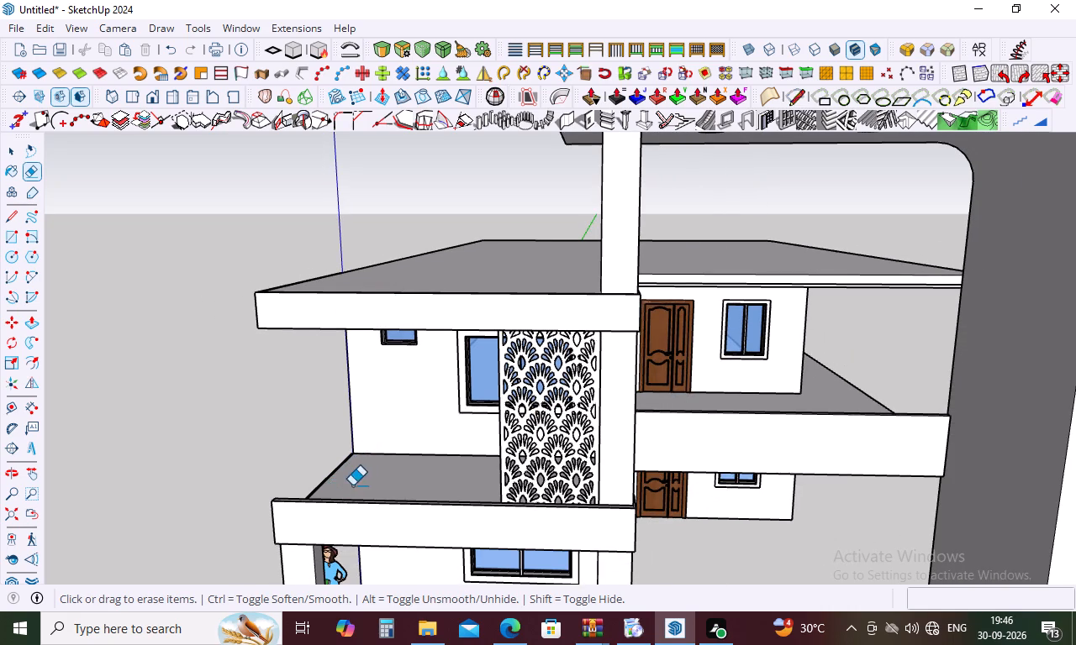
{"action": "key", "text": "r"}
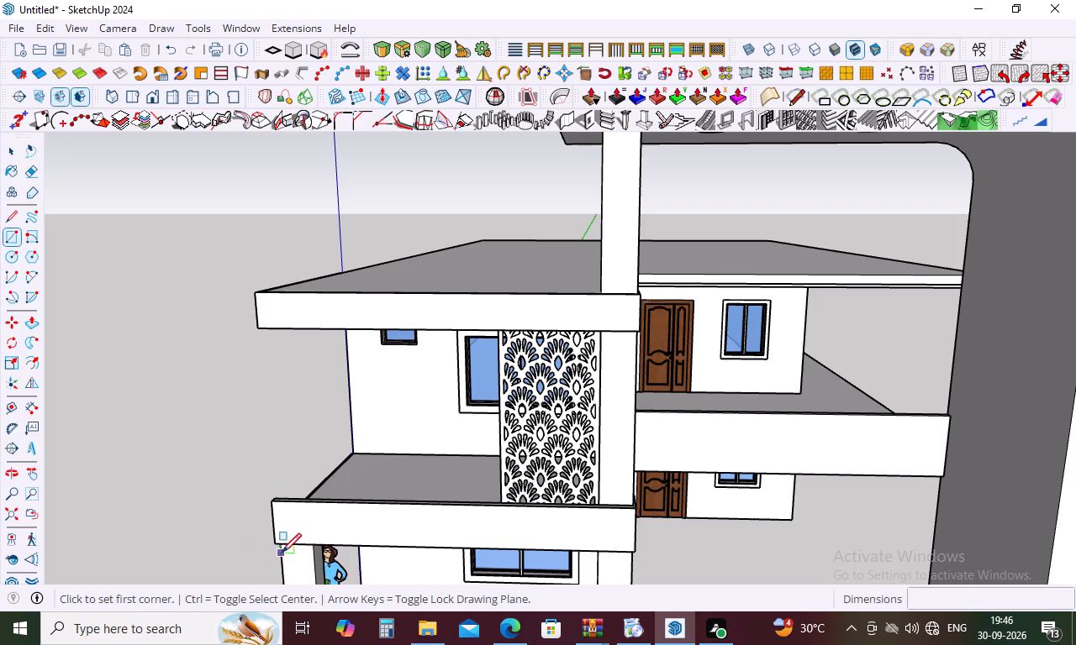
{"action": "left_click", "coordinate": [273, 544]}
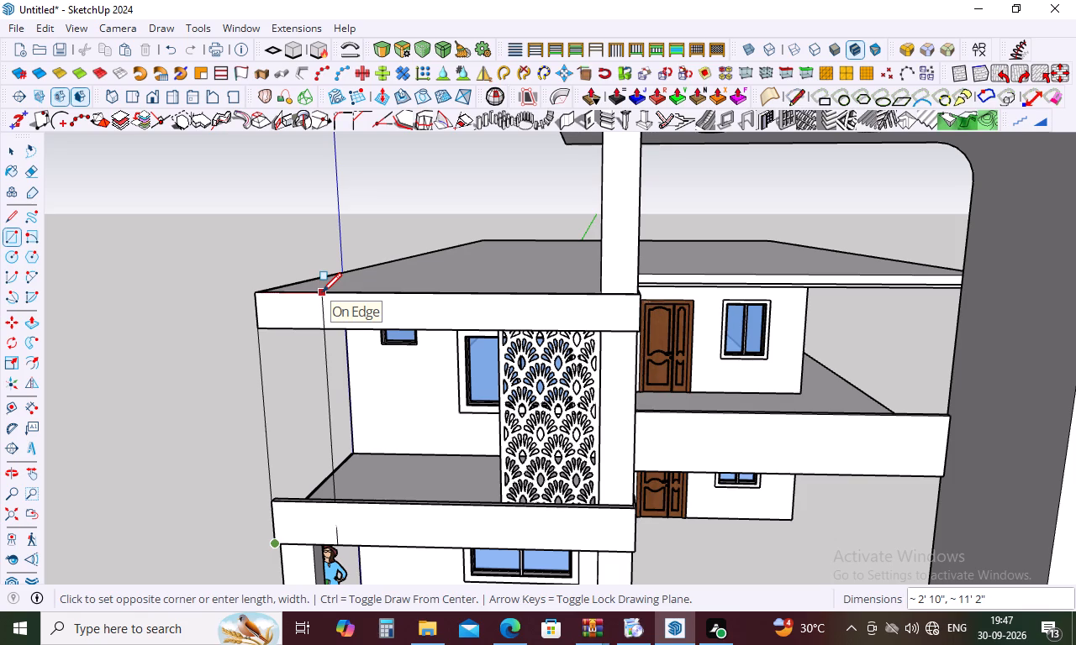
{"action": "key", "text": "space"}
Make the whole connected roof-edge fascia with its side strips into a group.
{"action": "triple_click", "coordinate": [390, 322]}
{"action": "left_click", "coordinate": [390, 322]}
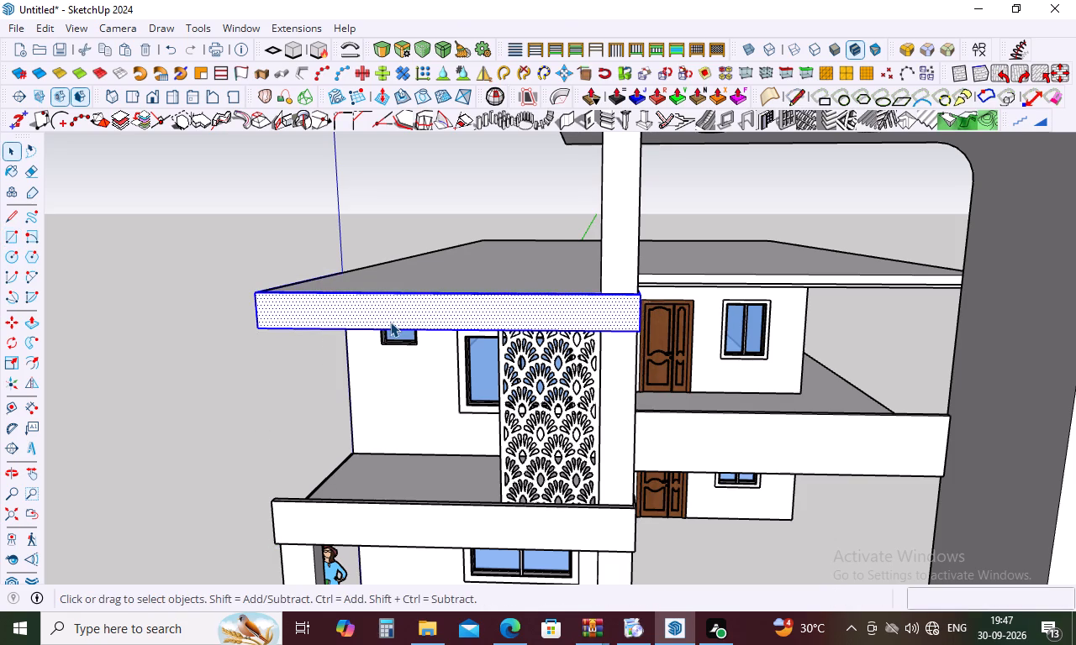
{"action": "right_click", "coordinate": [390, 322]}
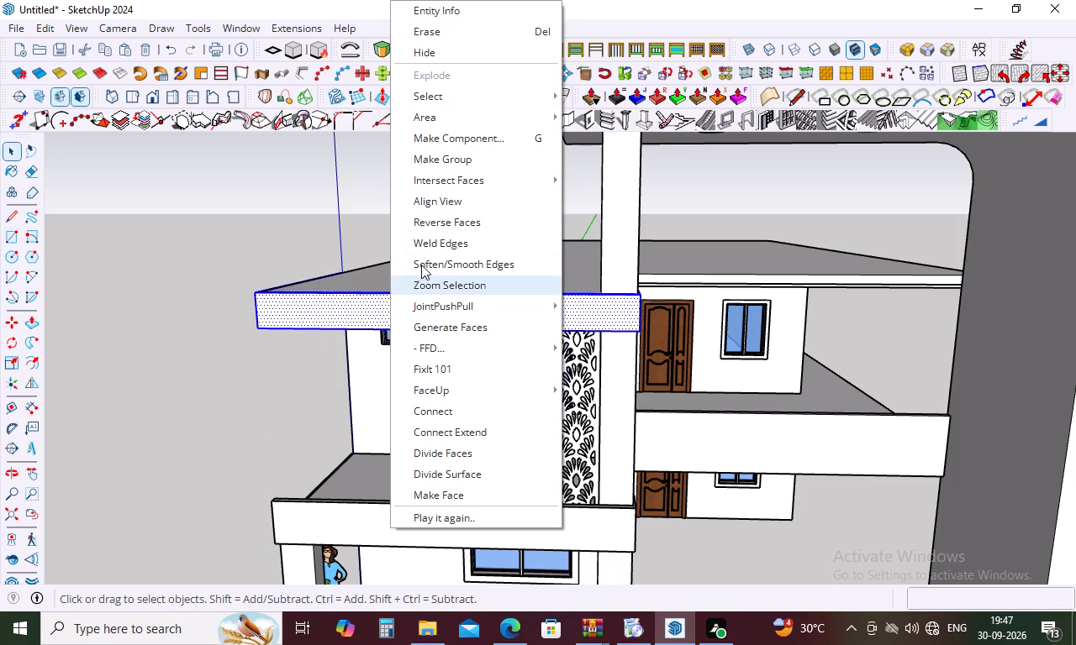
{"action": "left_click", "coordinate": [465, 154]}
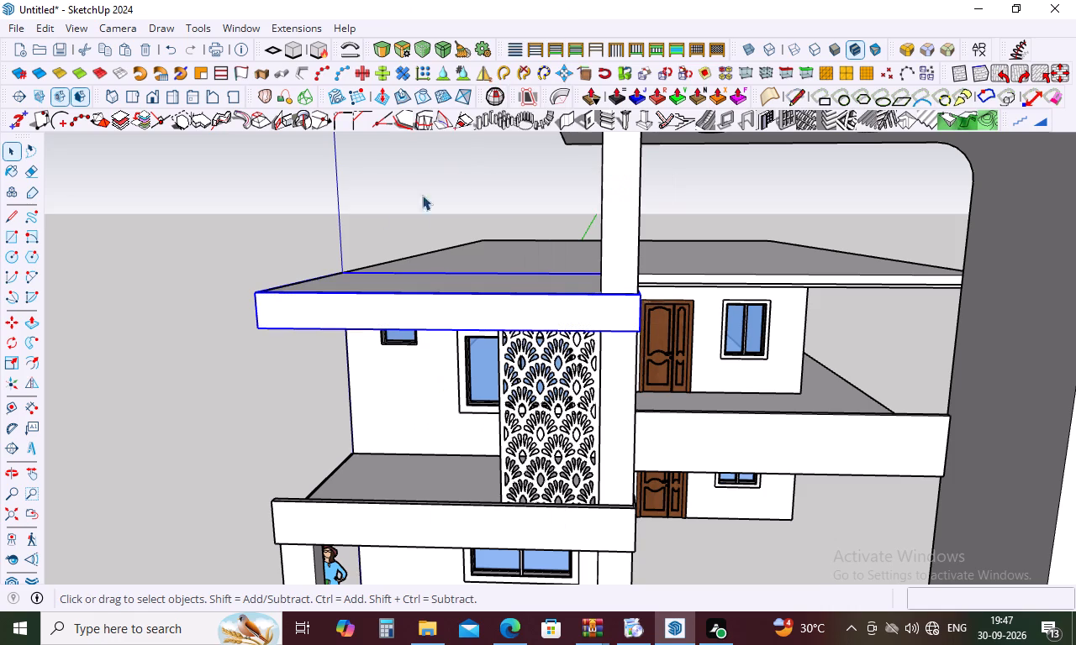
{"action": "left_click", "coordinate": [213, 281]}
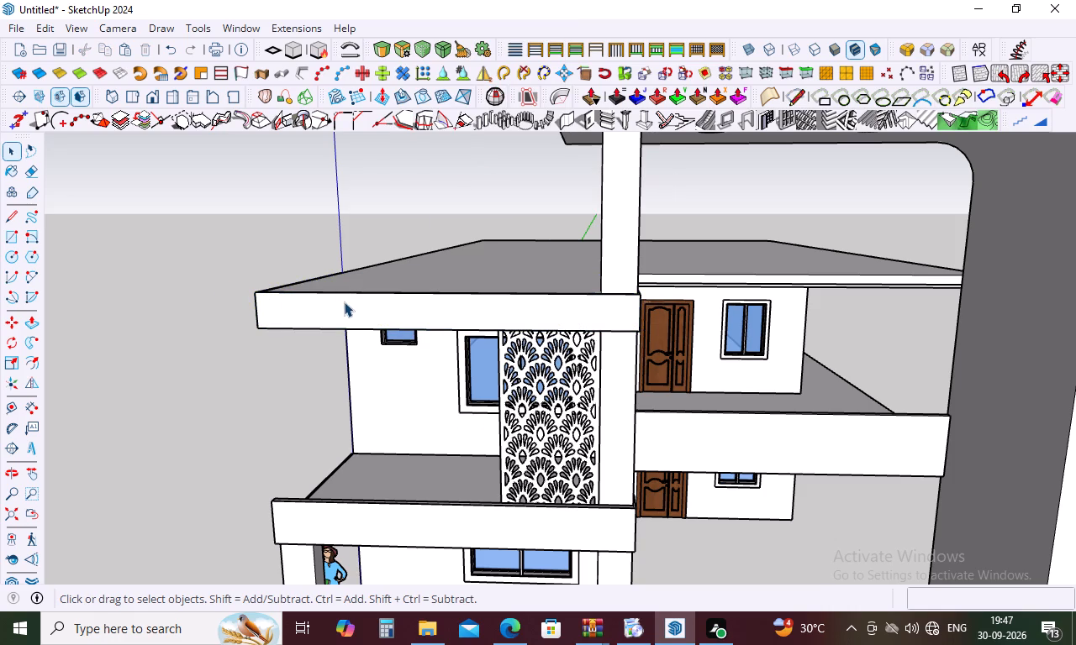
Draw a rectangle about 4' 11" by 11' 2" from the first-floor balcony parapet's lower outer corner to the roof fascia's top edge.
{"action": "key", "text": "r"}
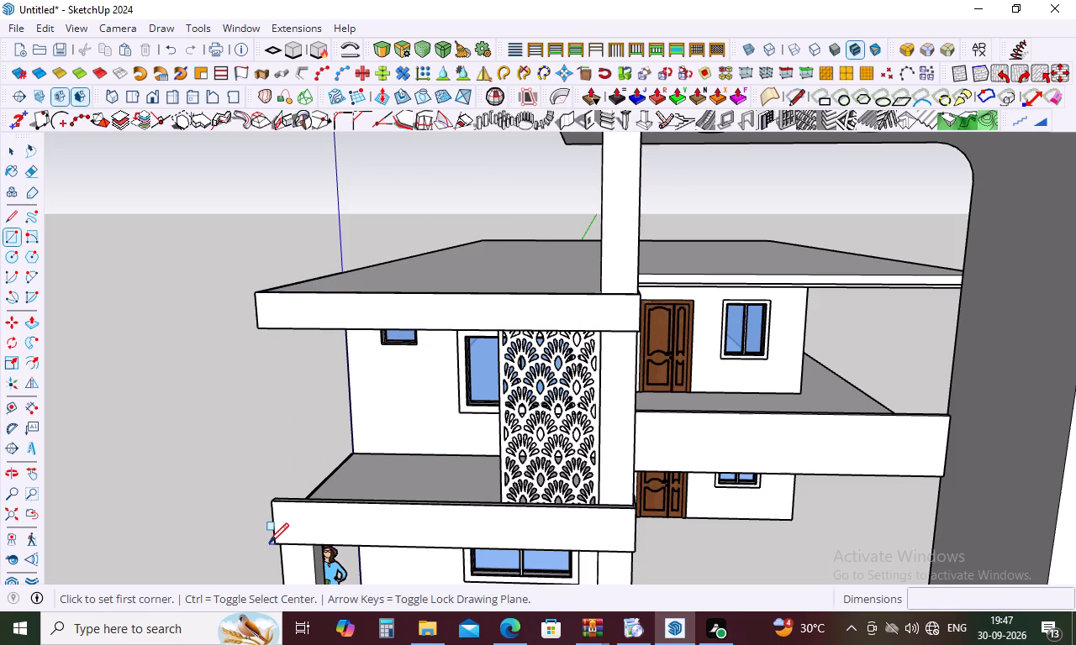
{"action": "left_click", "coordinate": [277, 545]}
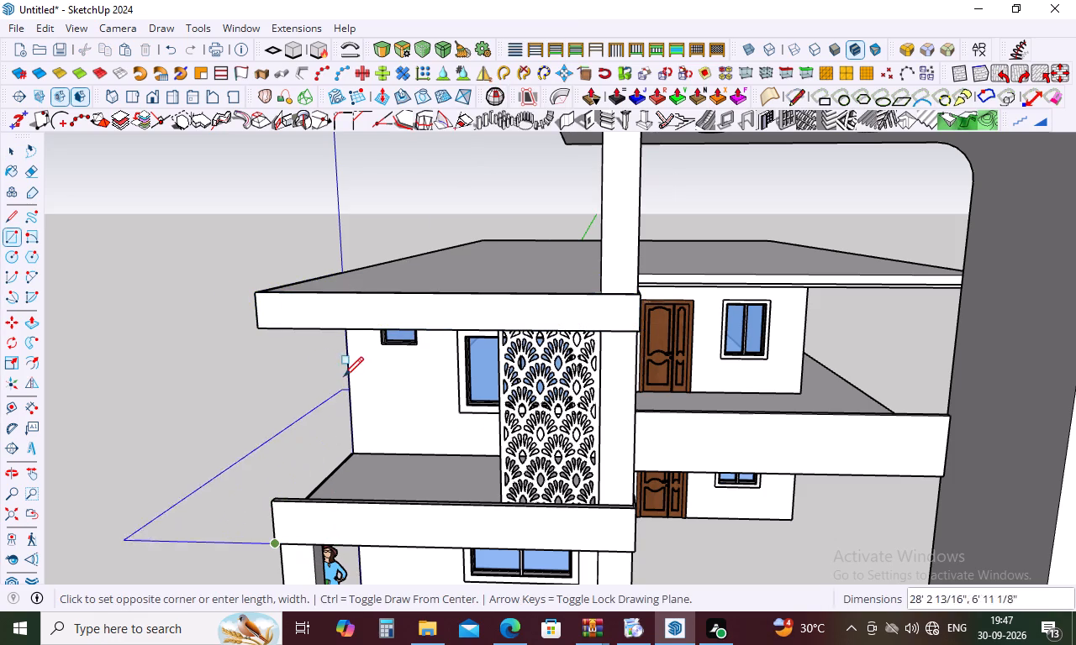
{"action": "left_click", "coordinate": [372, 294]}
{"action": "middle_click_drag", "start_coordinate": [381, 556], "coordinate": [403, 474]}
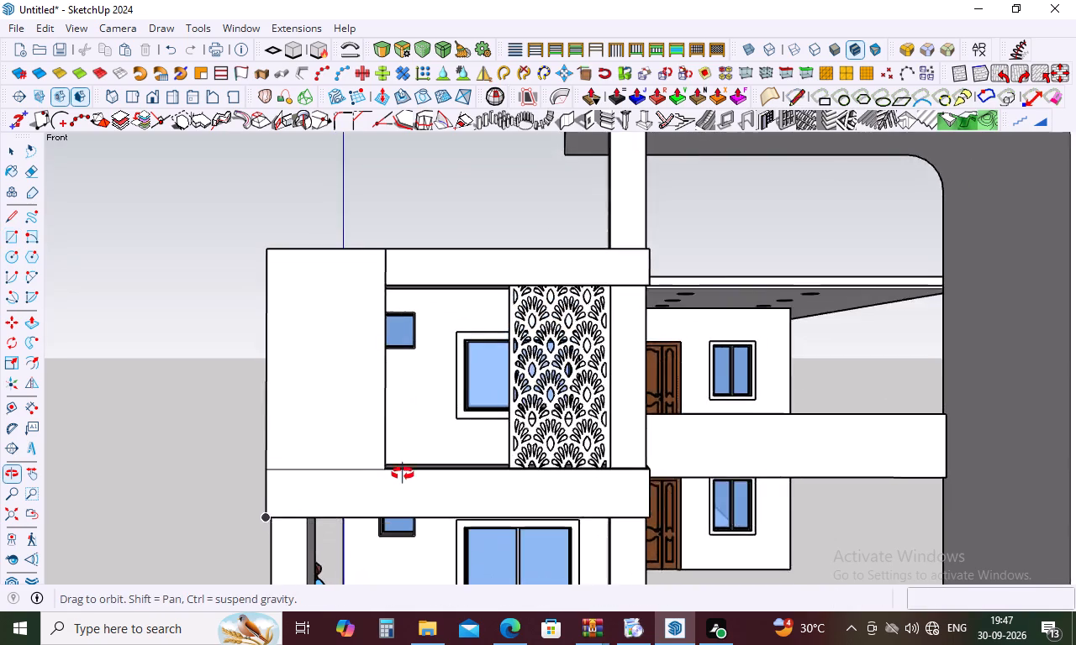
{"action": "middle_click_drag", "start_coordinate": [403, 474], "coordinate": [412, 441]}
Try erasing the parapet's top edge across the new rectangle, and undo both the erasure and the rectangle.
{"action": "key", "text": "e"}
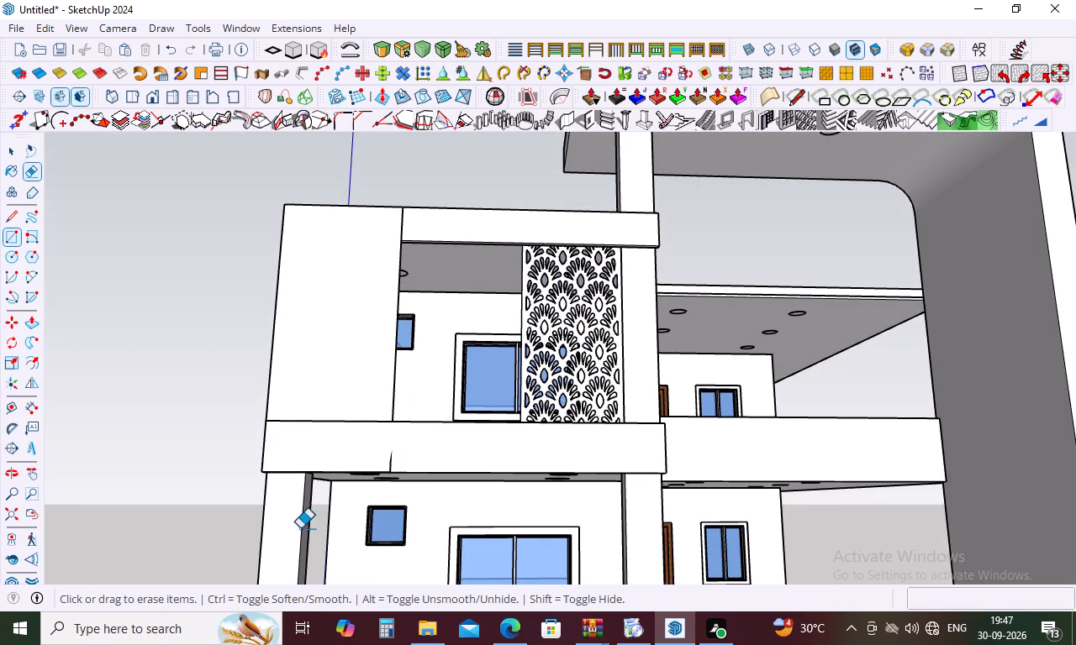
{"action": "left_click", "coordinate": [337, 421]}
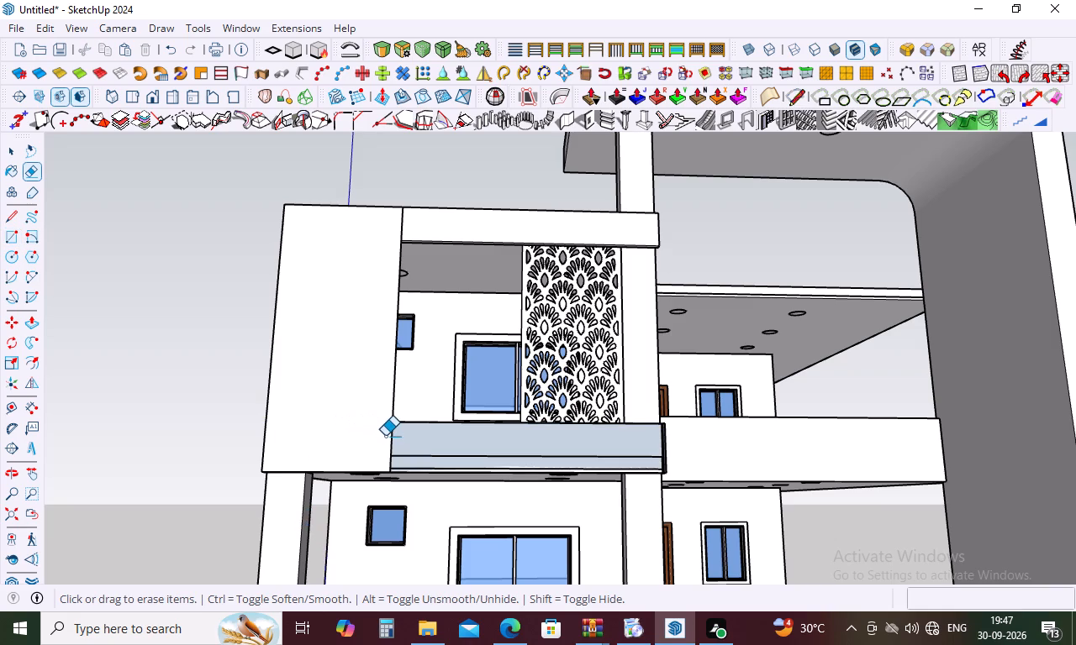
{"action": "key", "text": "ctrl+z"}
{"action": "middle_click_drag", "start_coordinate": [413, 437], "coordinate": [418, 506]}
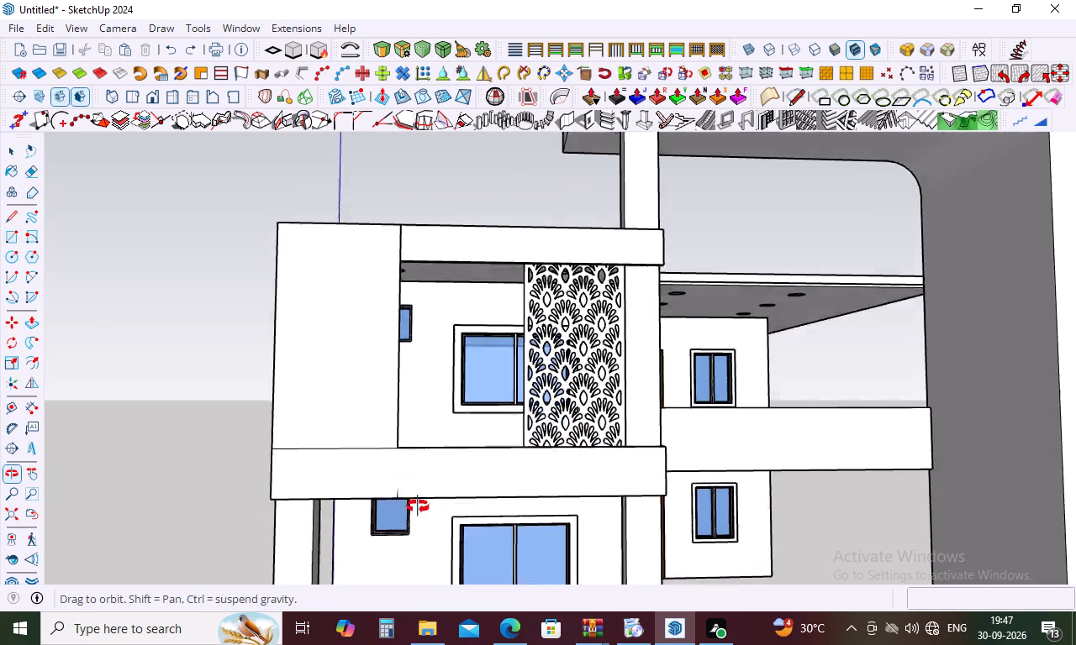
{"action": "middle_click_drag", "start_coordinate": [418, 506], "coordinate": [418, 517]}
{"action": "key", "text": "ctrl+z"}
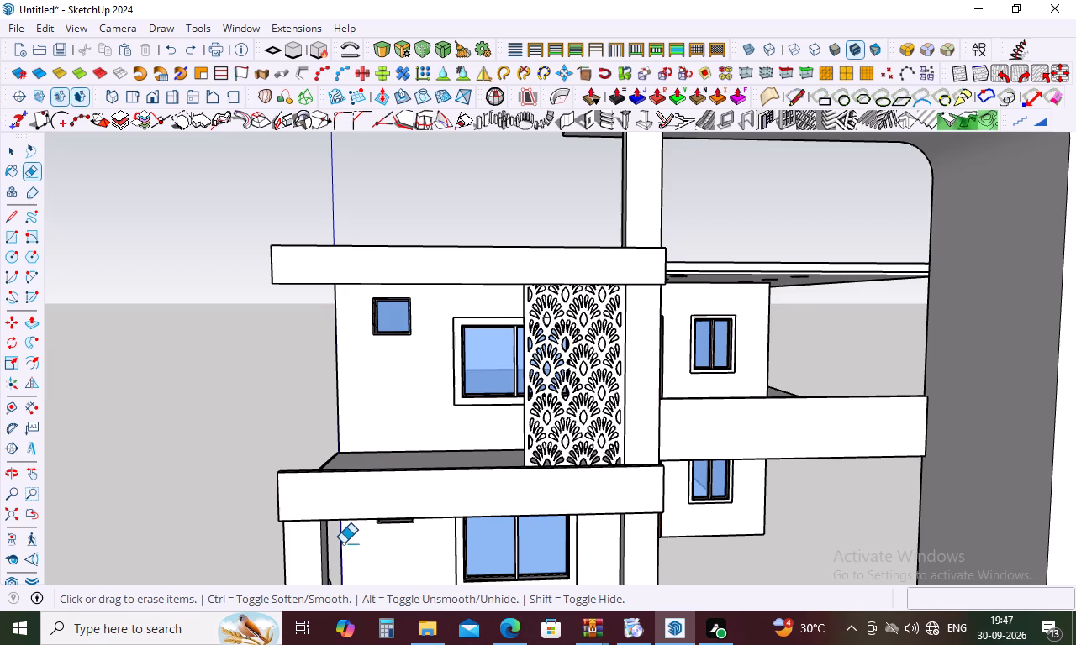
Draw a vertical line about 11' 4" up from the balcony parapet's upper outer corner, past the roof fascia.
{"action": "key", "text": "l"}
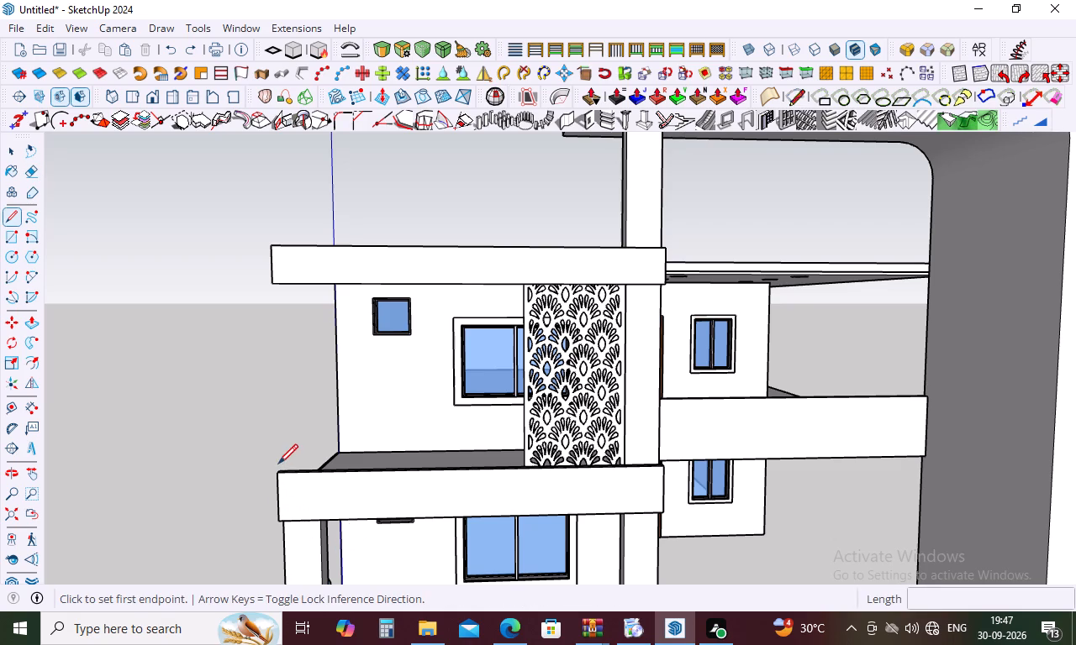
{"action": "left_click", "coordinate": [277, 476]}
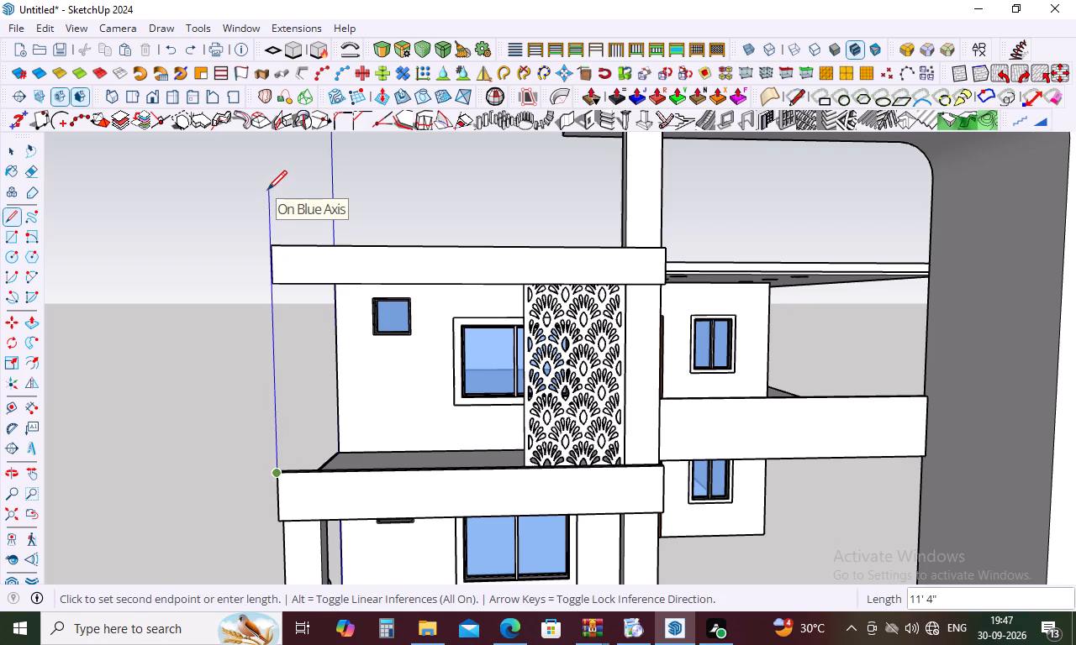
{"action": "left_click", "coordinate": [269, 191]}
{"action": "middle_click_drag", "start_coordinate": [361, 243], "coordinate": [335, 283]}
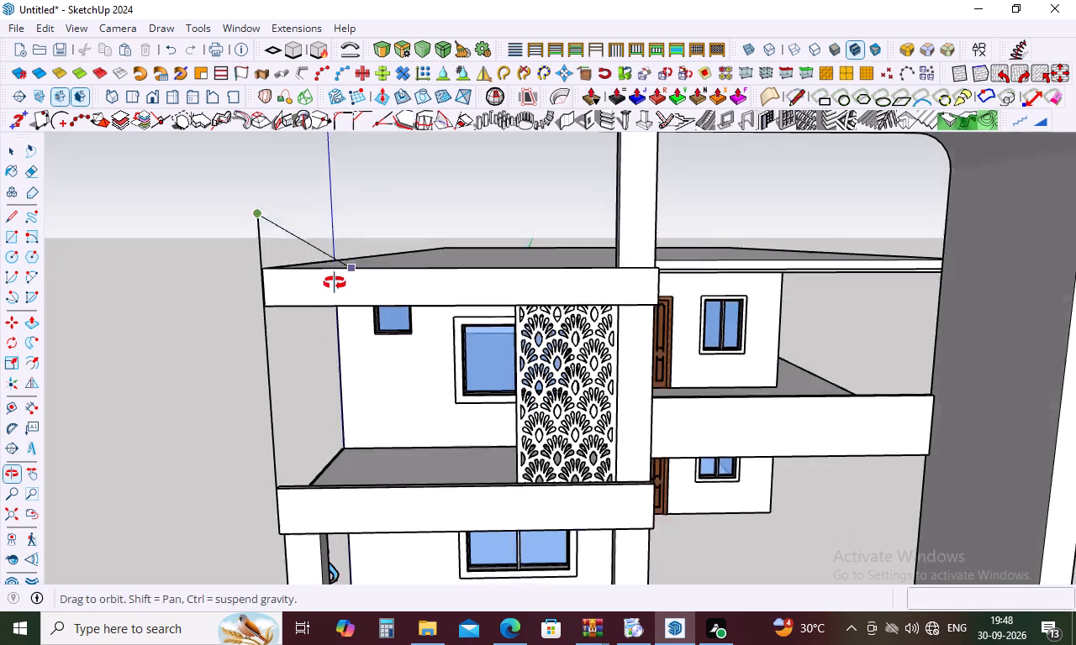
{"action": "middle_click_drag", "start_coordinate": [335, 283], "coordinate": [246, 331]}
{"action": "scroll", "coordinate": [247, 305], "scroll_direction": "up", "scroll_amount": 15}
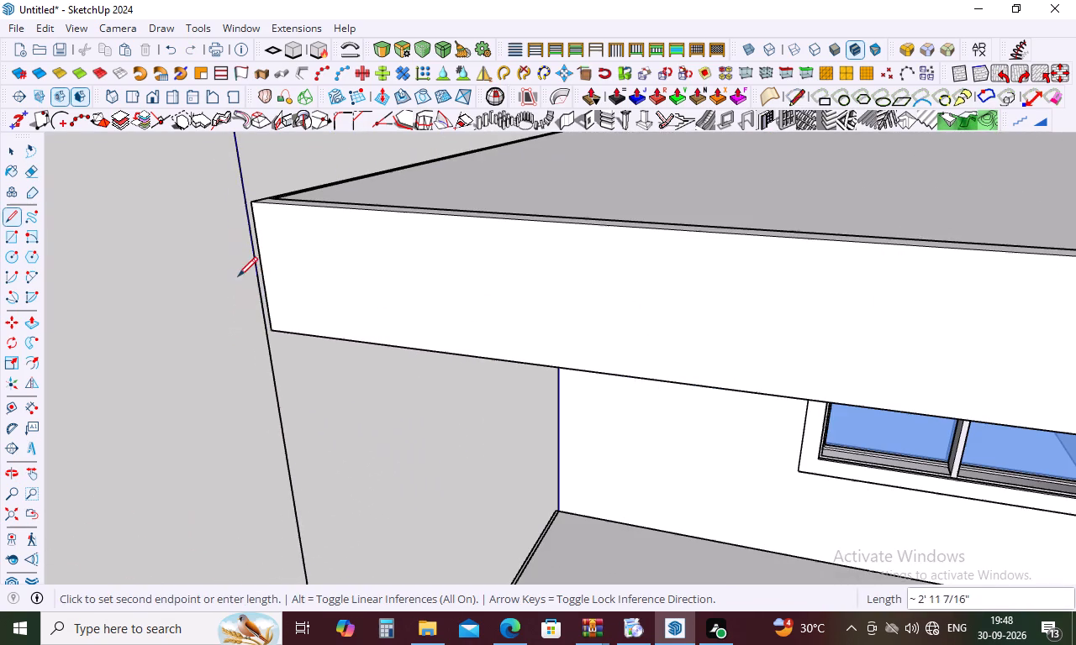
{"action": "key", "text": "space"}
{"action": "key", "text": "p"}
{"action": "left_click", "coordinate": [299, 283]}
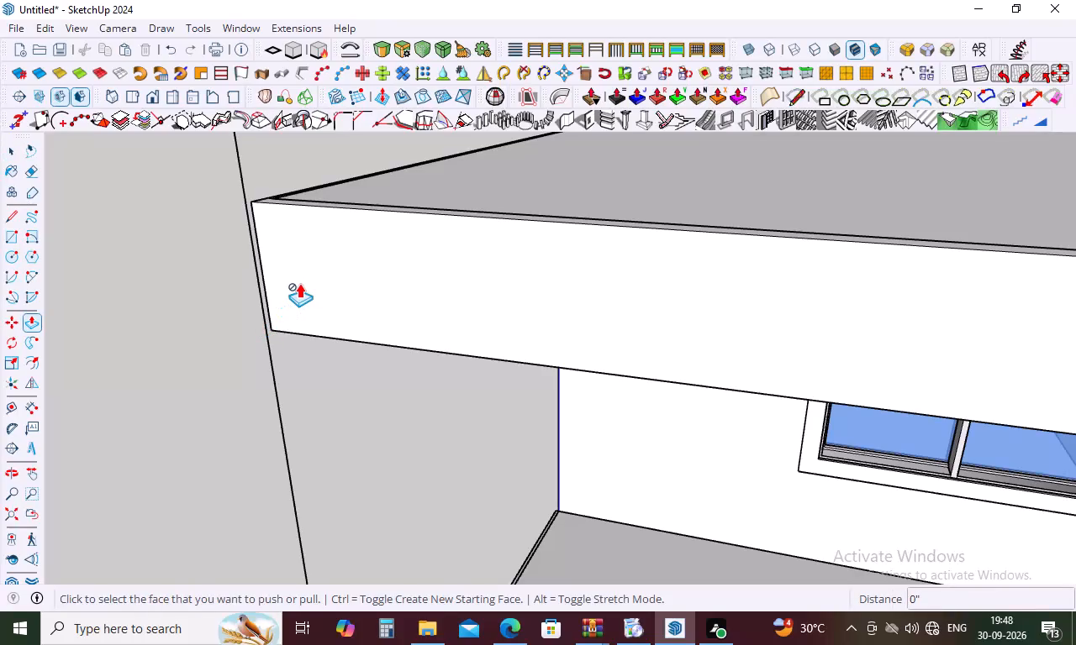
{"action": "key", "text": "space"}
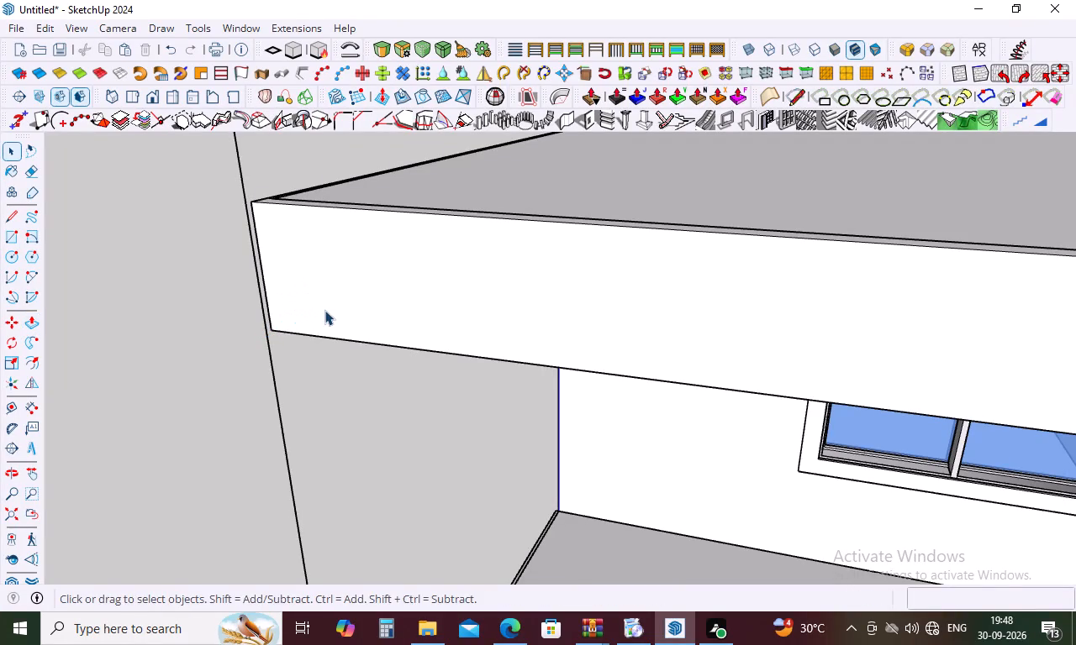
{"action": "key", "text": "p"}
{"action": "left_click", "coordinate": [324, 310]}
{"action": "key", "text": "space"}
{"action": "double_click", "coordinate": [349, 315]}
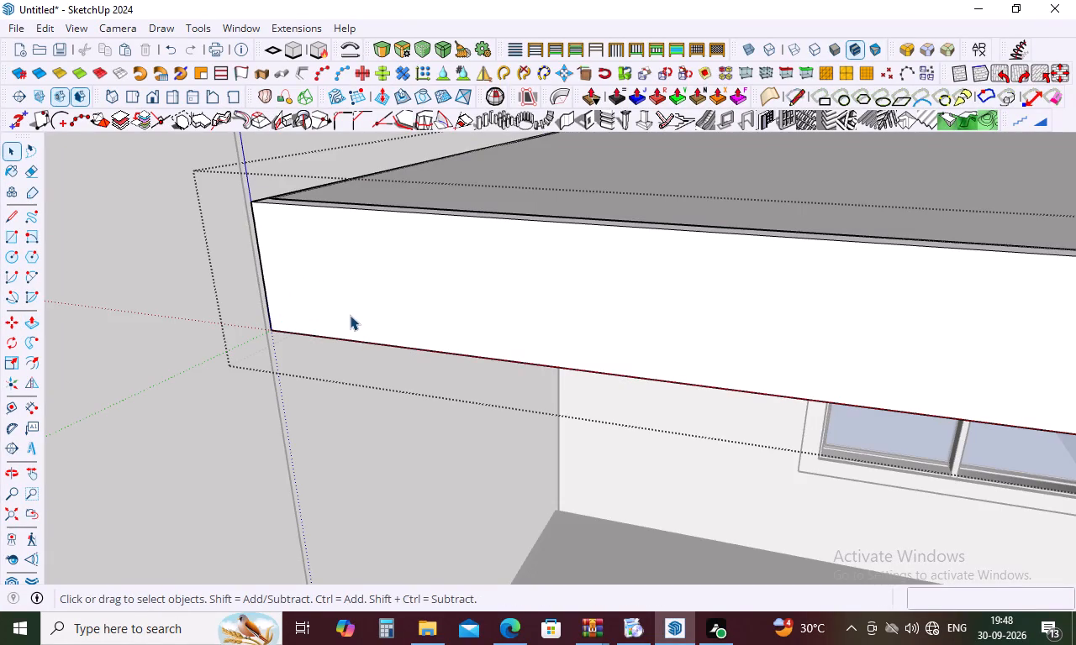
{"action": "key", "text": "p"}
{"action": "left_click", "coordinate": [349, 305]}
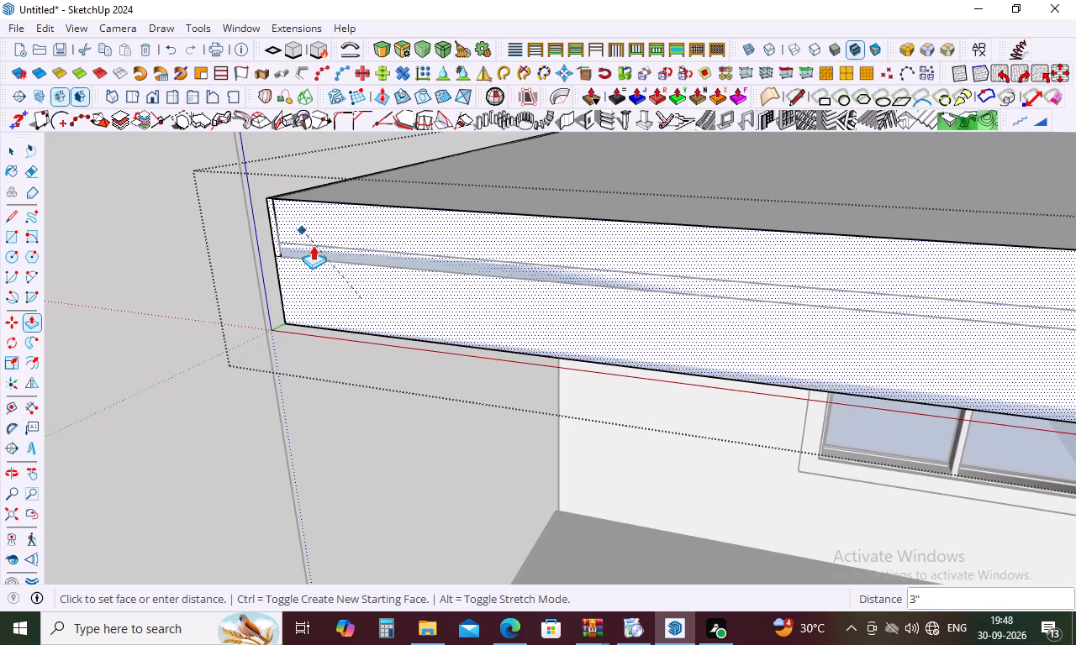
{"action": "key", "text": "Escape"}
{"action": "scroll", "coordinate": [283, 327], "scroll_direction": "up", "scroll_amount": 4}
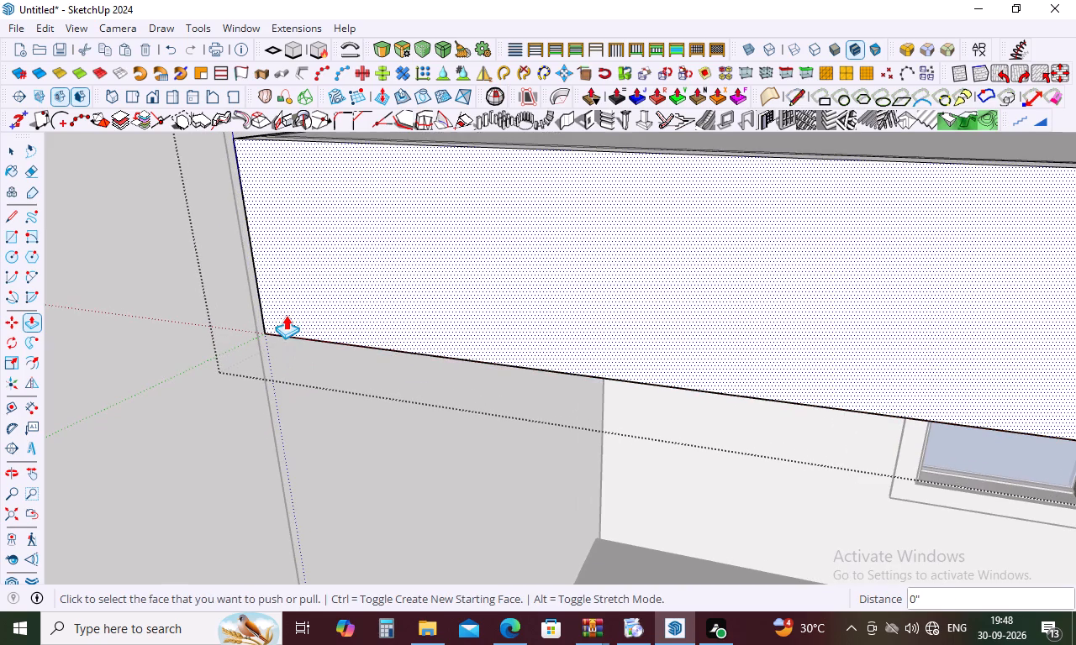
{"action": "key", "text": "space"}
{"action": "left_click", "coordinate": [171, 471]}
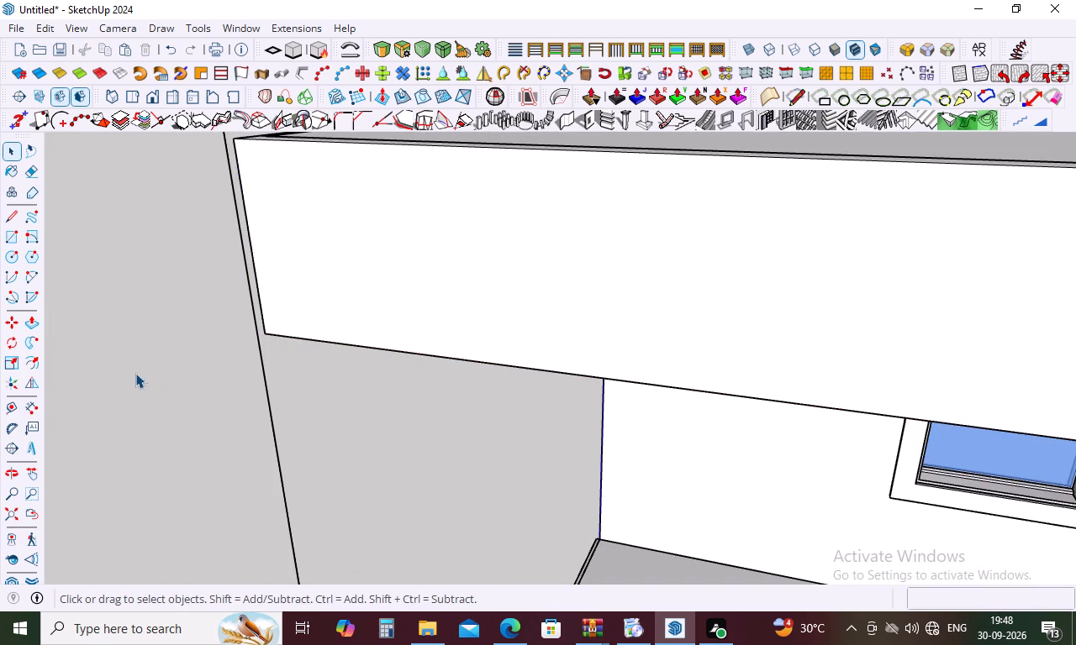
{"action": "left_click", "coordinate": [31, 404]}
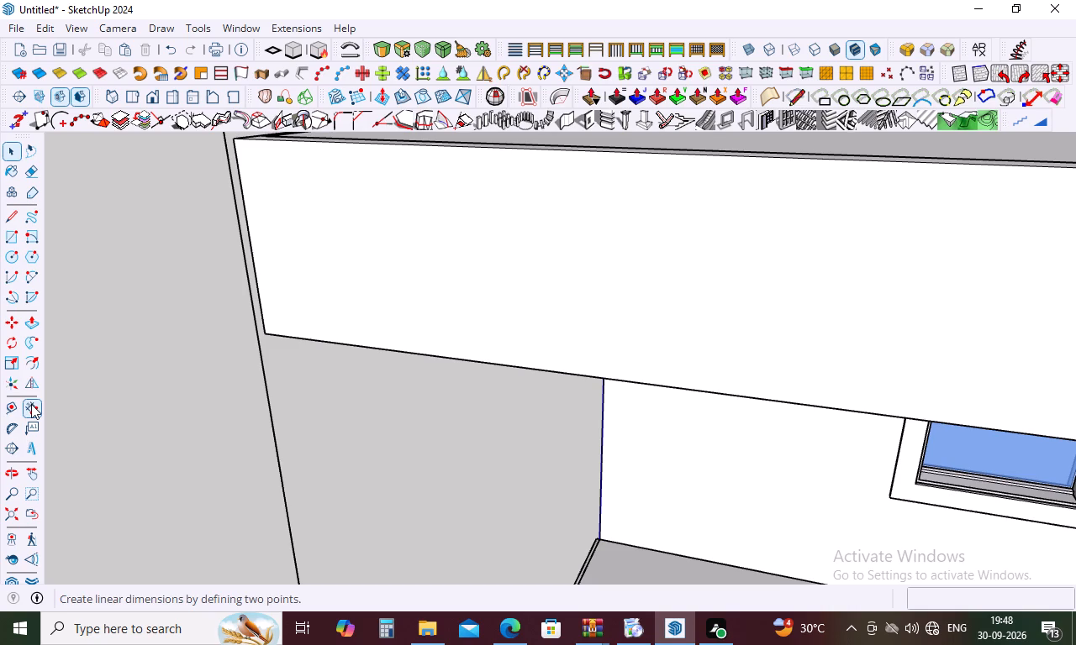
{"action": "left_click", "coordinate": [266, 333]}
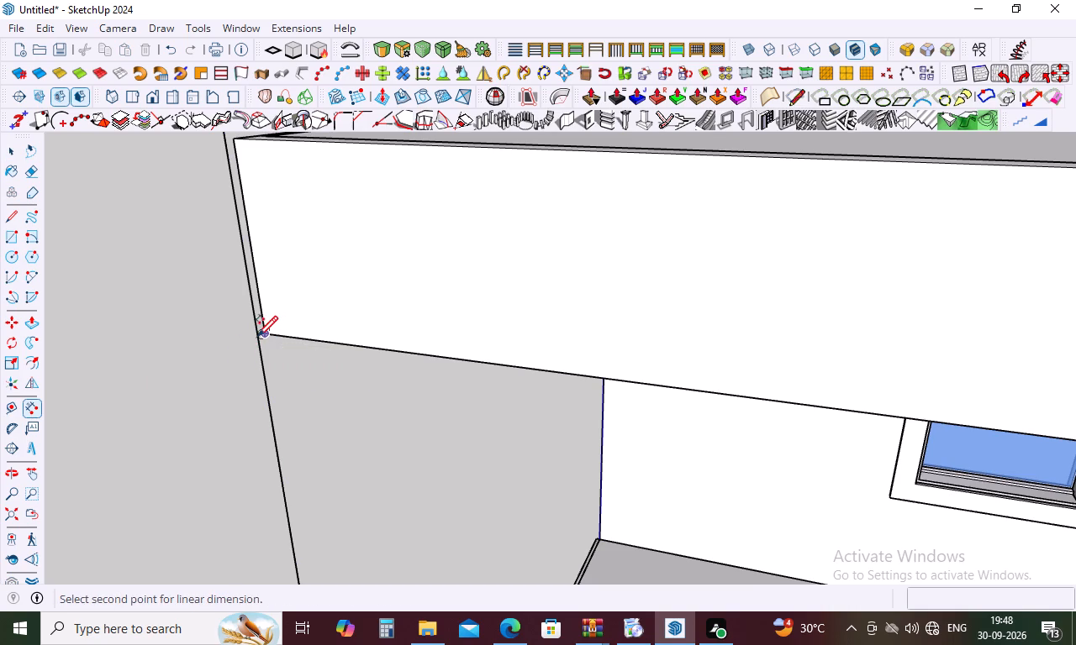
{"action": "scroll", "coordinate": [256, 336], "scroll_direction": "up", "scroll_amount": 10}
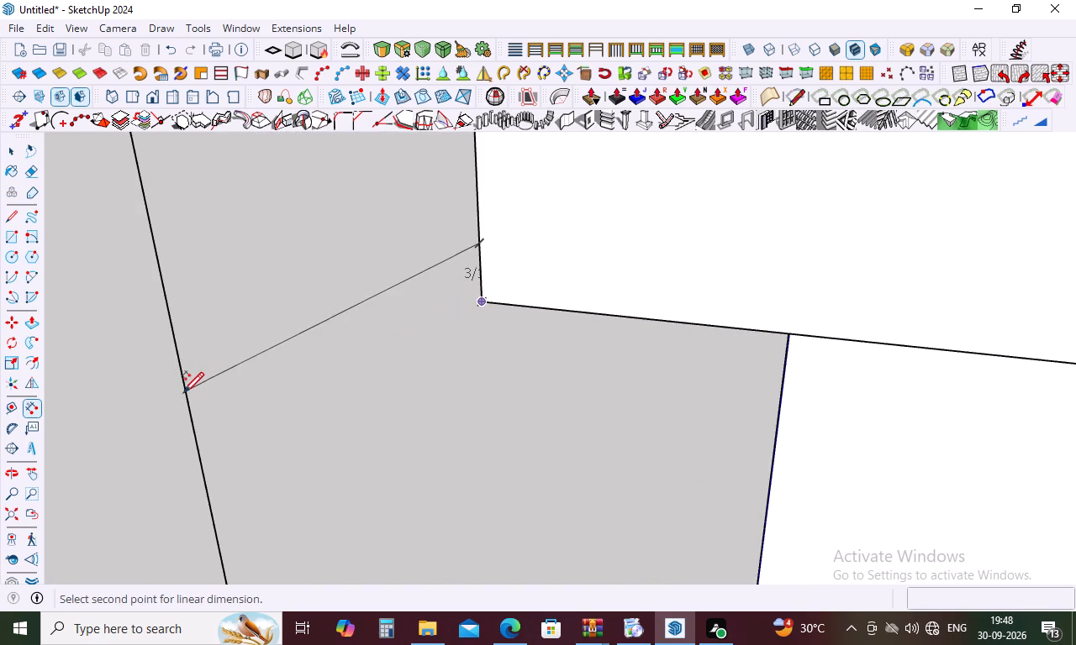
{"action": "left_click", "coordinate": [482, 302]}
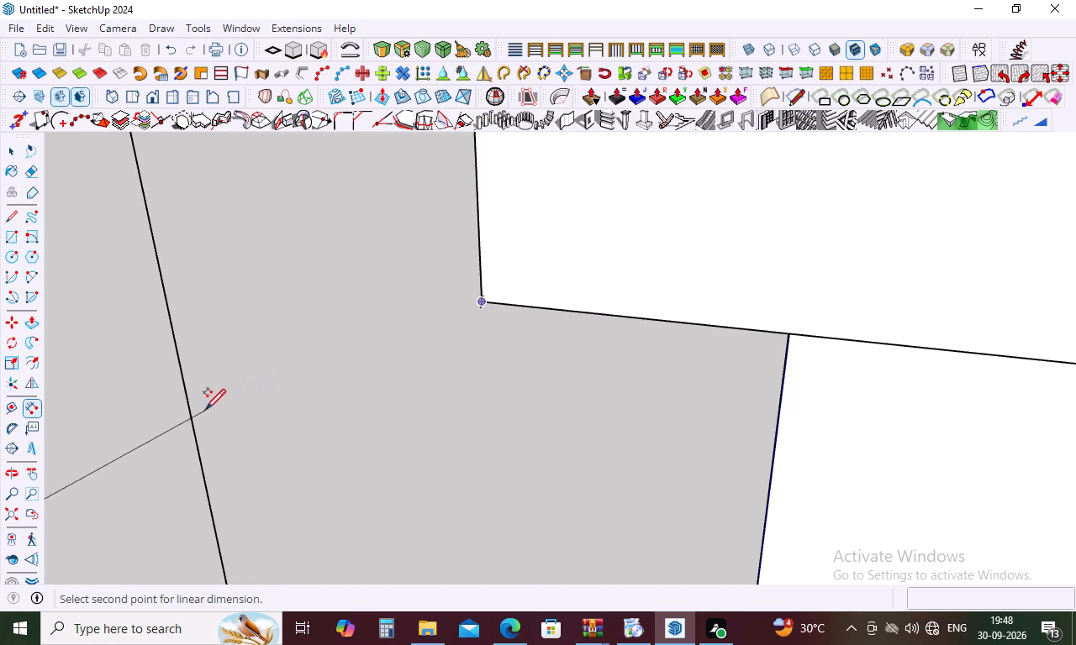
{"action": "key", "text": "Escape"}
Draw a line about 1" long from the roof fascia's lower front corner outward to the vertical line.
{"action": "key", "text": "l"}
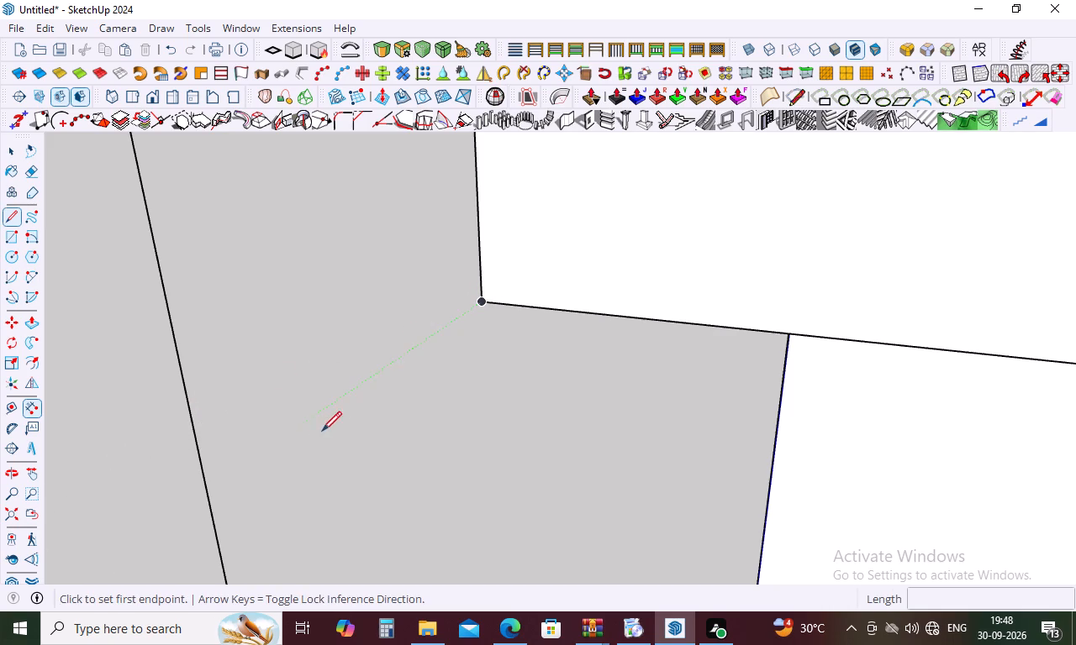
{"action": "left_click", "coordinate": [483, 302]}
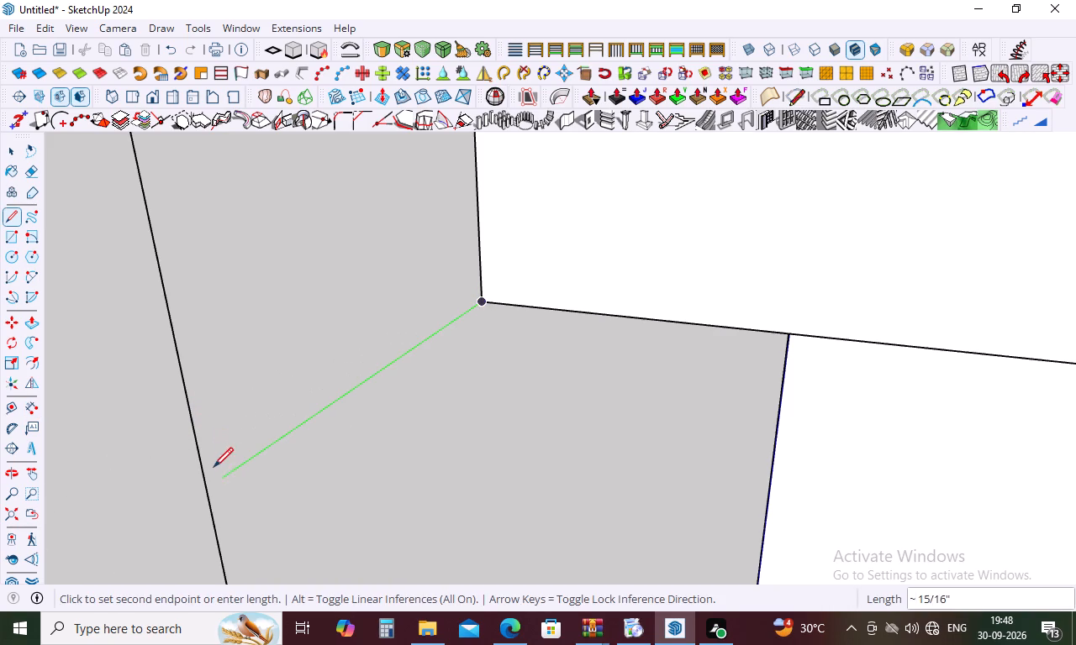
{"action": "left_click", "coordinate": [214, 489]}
Measure the short line between the roof fascia's lower corner and the vertical line.
{"action": "key", "text": "space"}
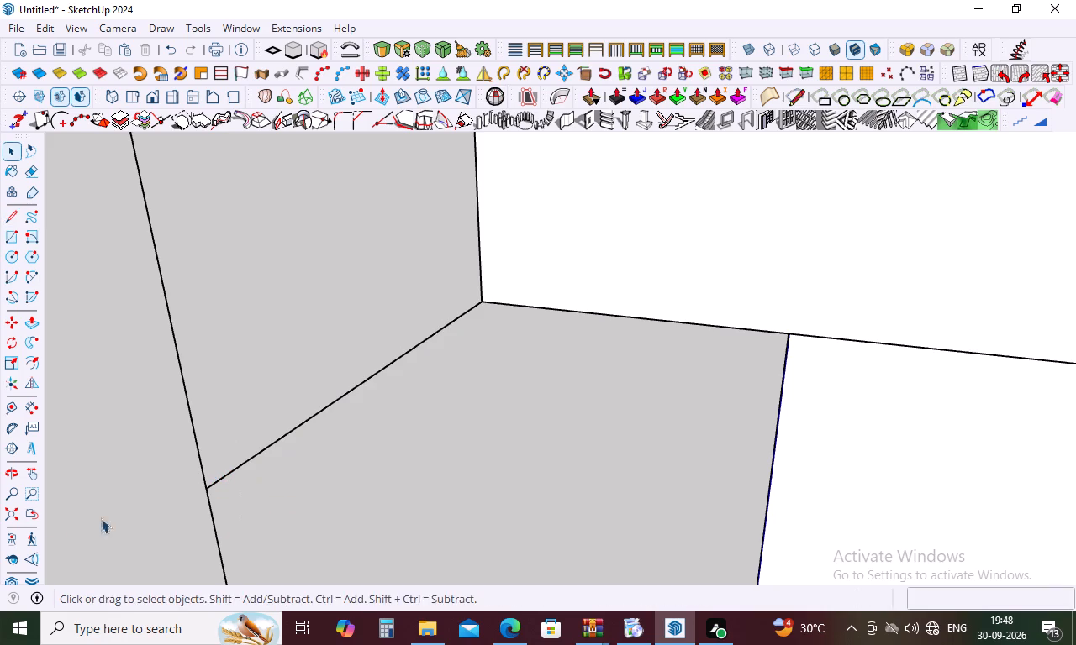
{"action": "left_click", "coordinate": [31, 410]}
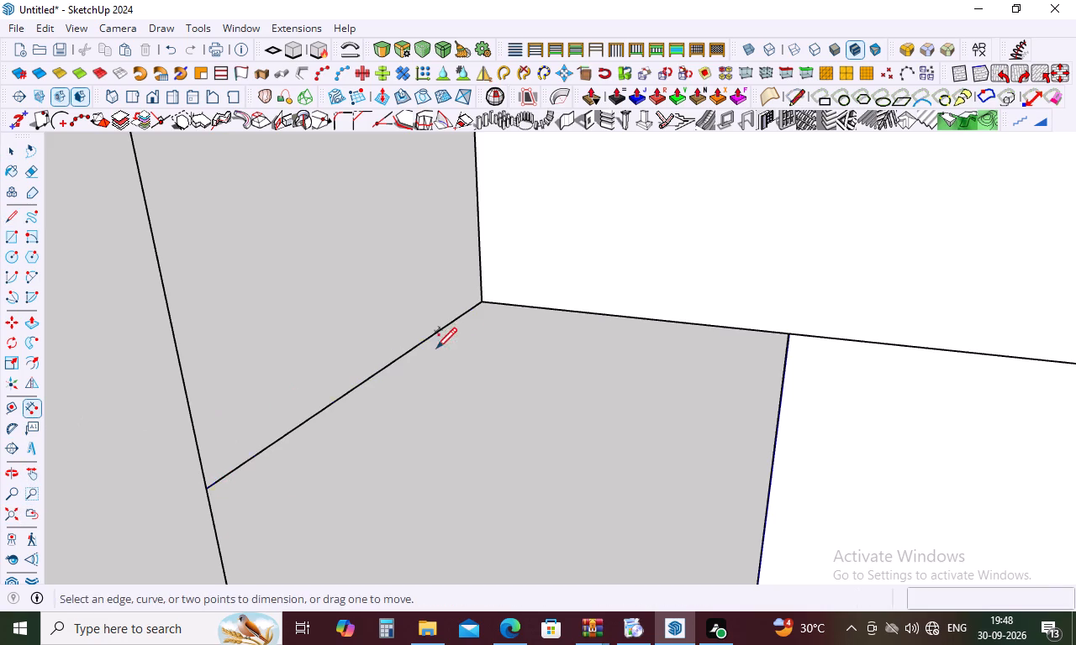
{"action": "left_click", "coordinate": [483, 299]}
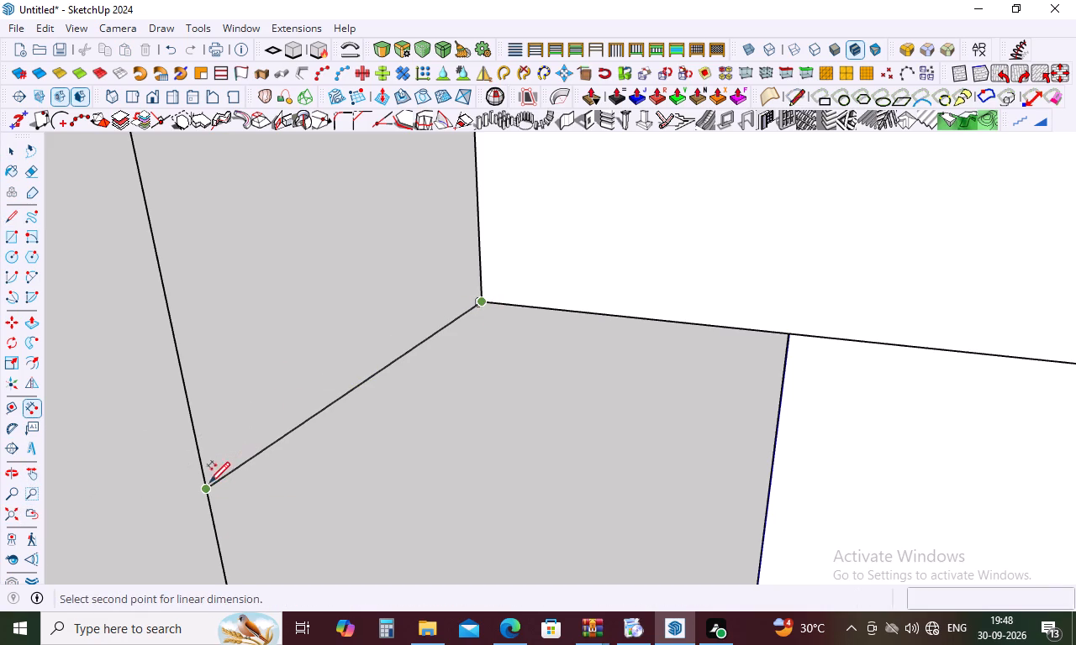
{"action": "left_click", "coordinate": [203, 488]}
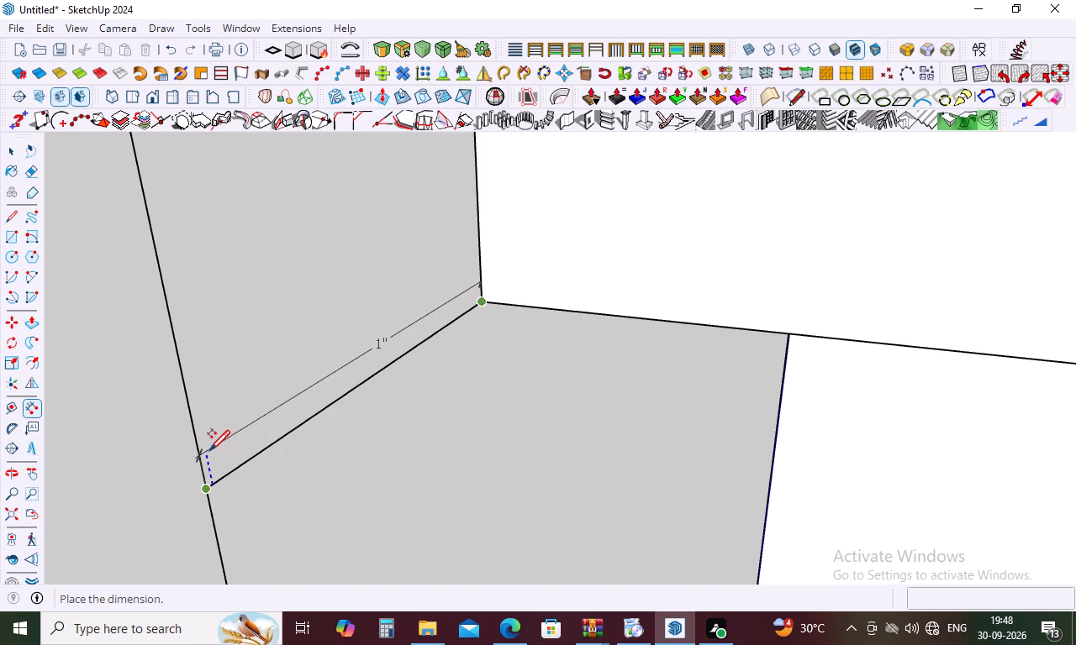
{"action": "key", "text": "Escape"}
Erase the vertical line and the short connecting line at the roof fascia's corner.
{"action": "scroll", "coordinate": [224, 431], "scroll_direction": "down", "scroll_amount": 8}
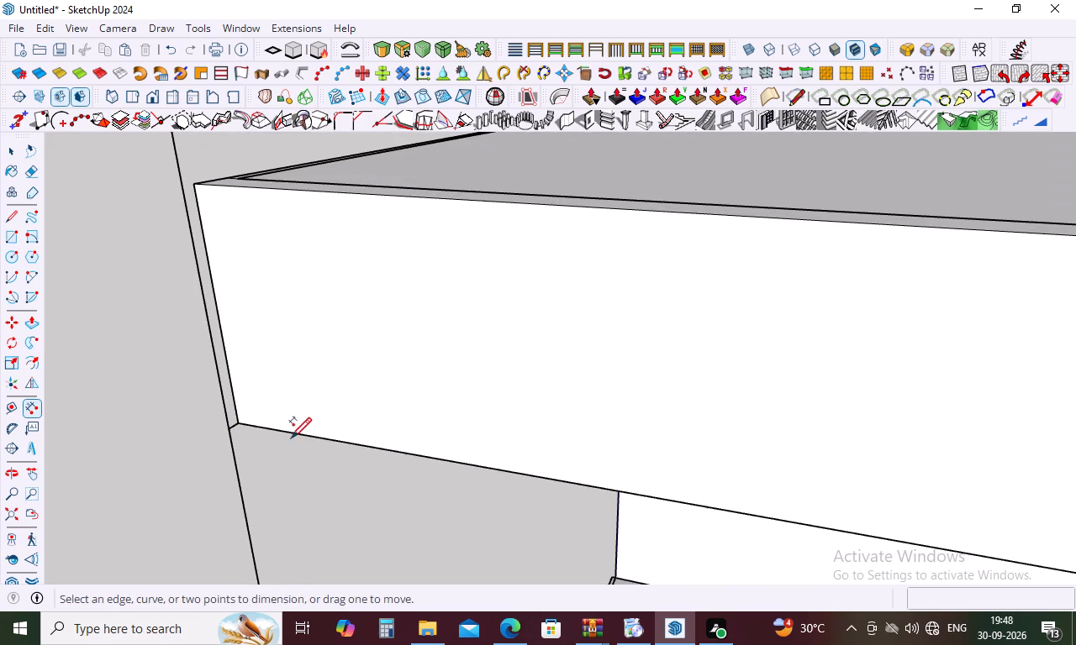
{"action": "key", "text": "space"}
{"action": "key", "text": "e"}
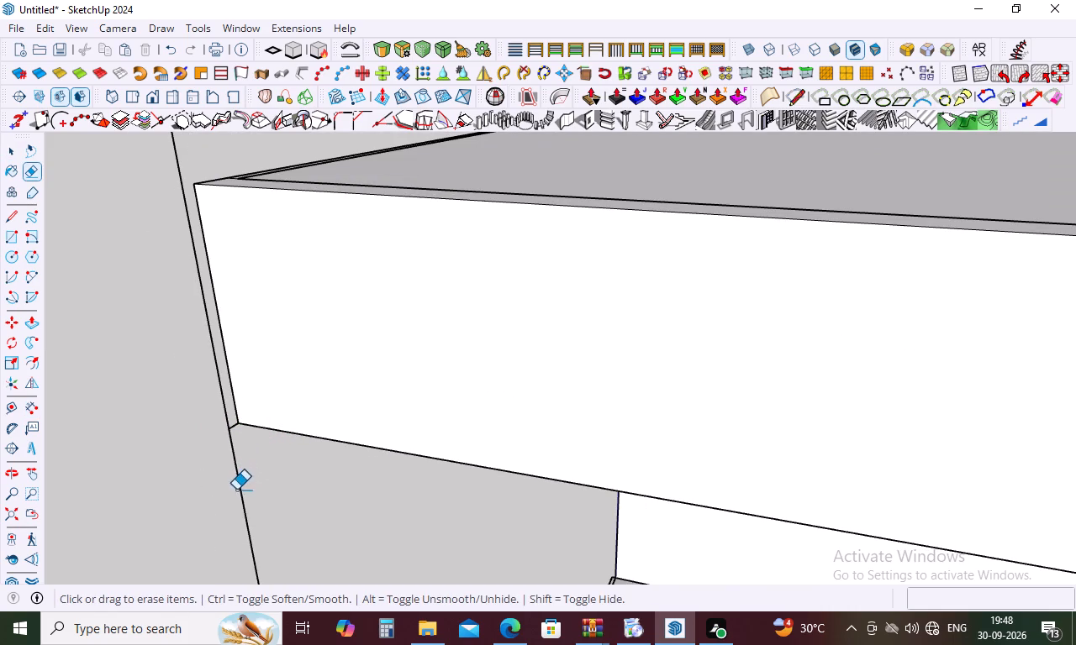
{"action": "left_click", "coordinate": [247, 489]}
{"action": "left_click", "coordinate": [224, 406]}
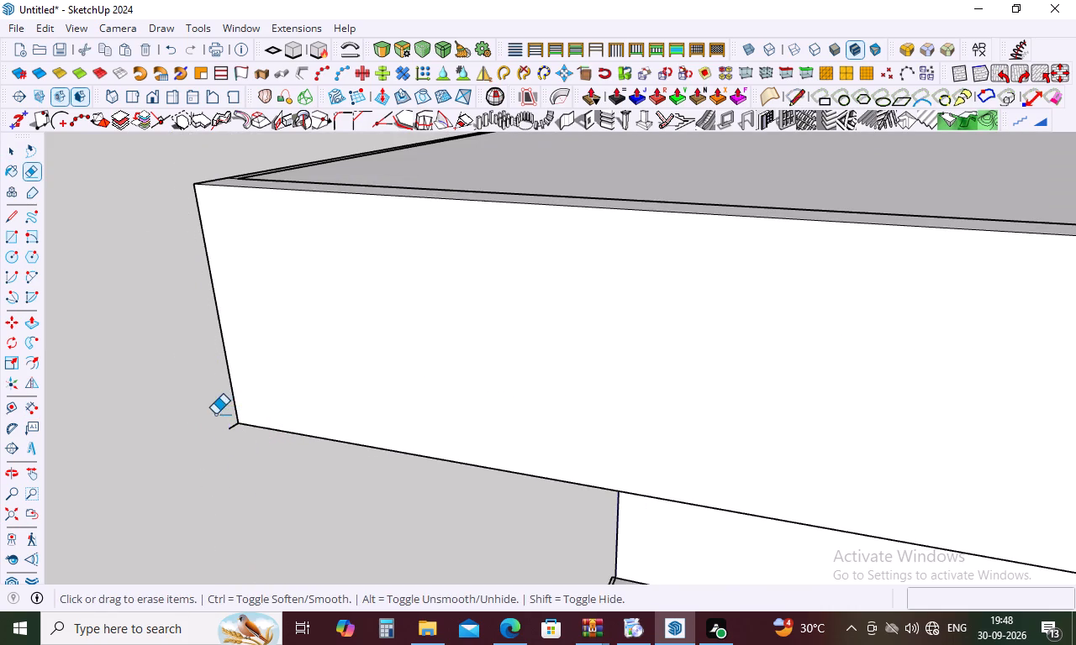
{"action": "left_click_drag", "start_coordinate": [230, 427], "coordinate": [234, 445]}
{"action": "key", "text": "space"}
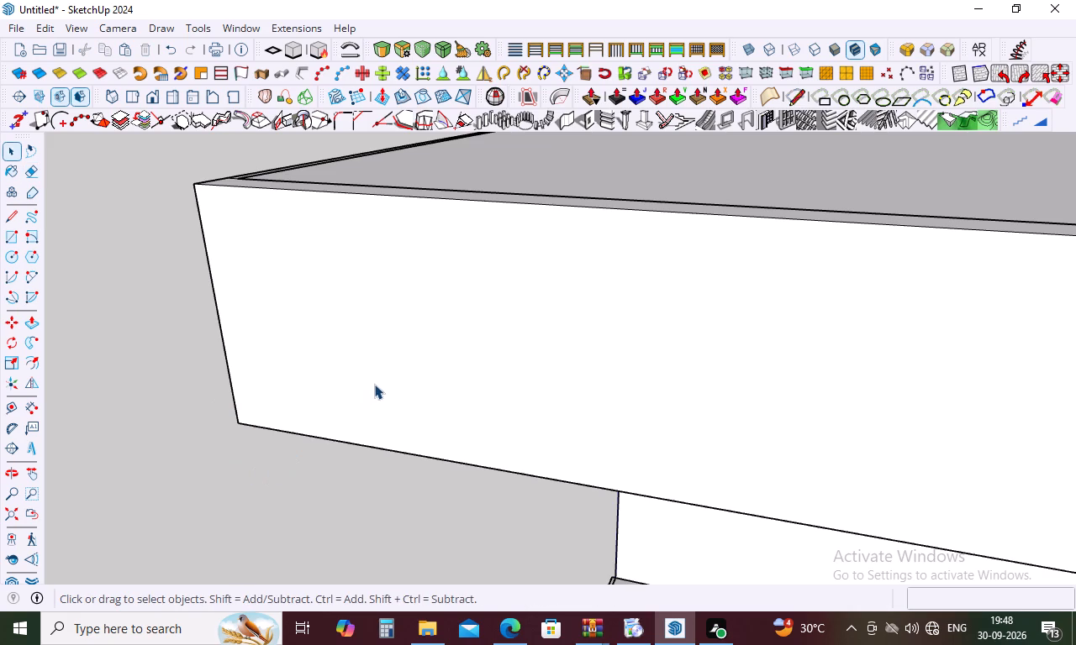
Pull the front face of the roof fascia outward by 1" inside its group.
{"action": "double_click", "coordinate": [376, 384]}
{"action": "key", "text": "p"}
{"action": "left_click", "coordinate": [382, 380]}
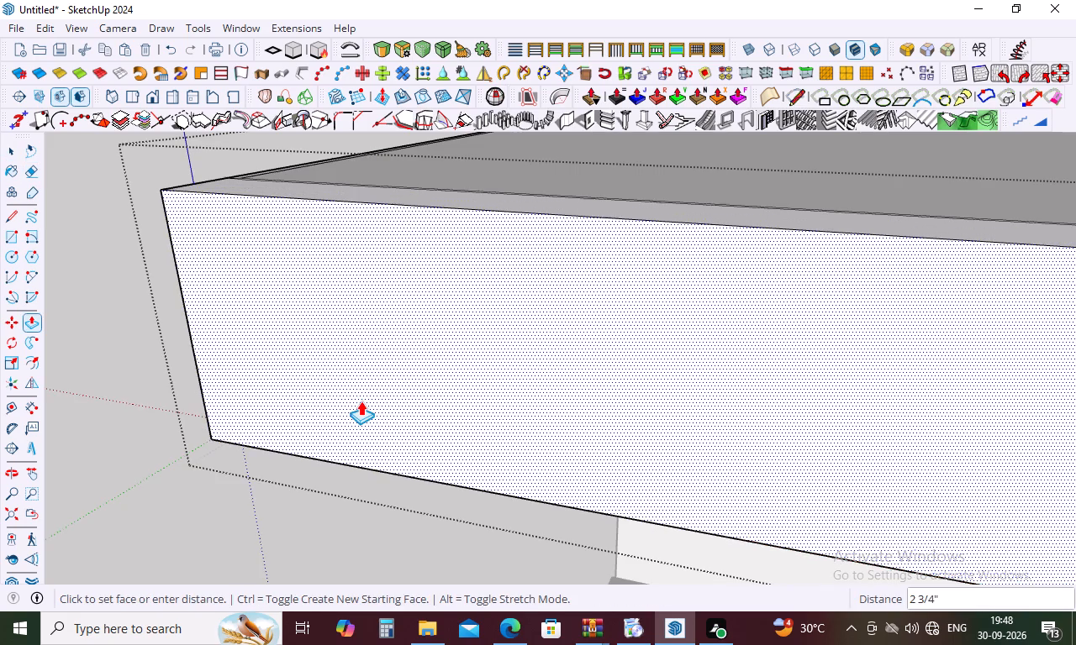
{"action": "key", "text": "1"}
{"action": "key", "text": "Return"}
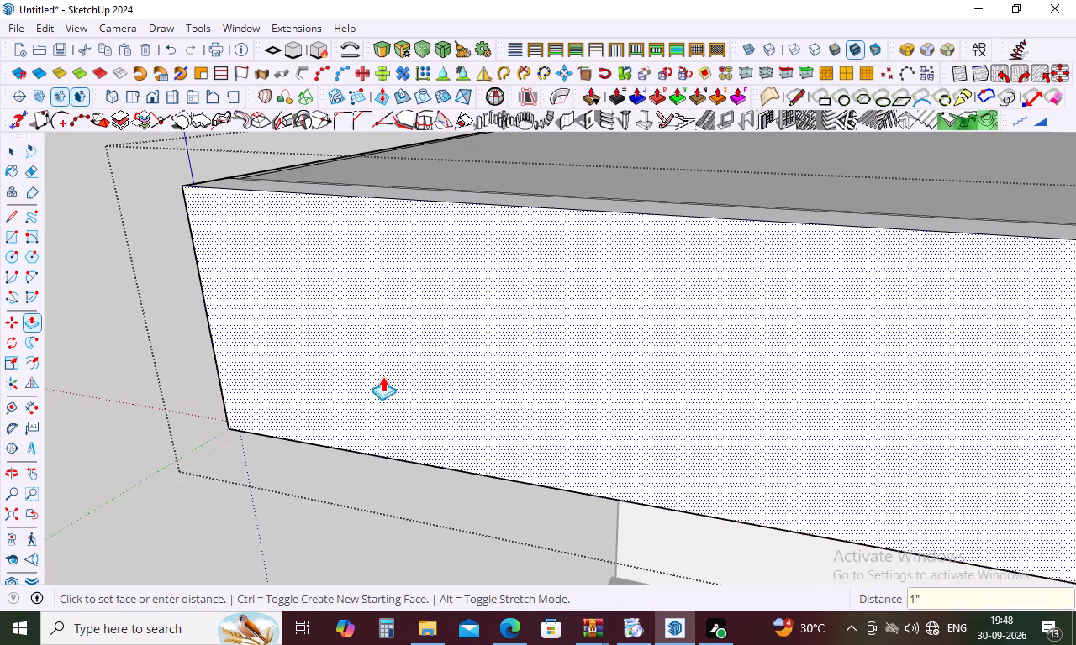
{"action": "scroll", "coordinate": [400, 345], "scroll_direction": "down", "scroll_amount": 19}
{"action": "scroll", "coordinate": [404, 338], "scroll_direction": "down", "scroll_amount": 4}
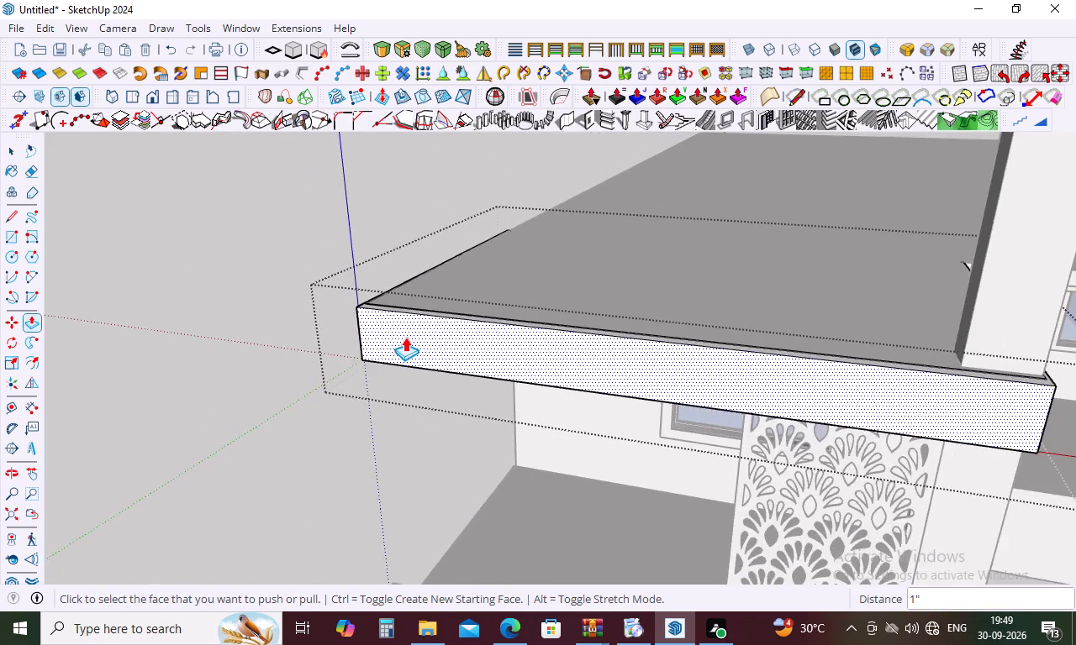
{"action": "scroll", "coordinate": [405, 337], "scroll_direction": "down", "scroll_amount": 5}
{"action": "middle_click_drag", "start_coordinate": [439, 369], "coordinate": [511, 312]}
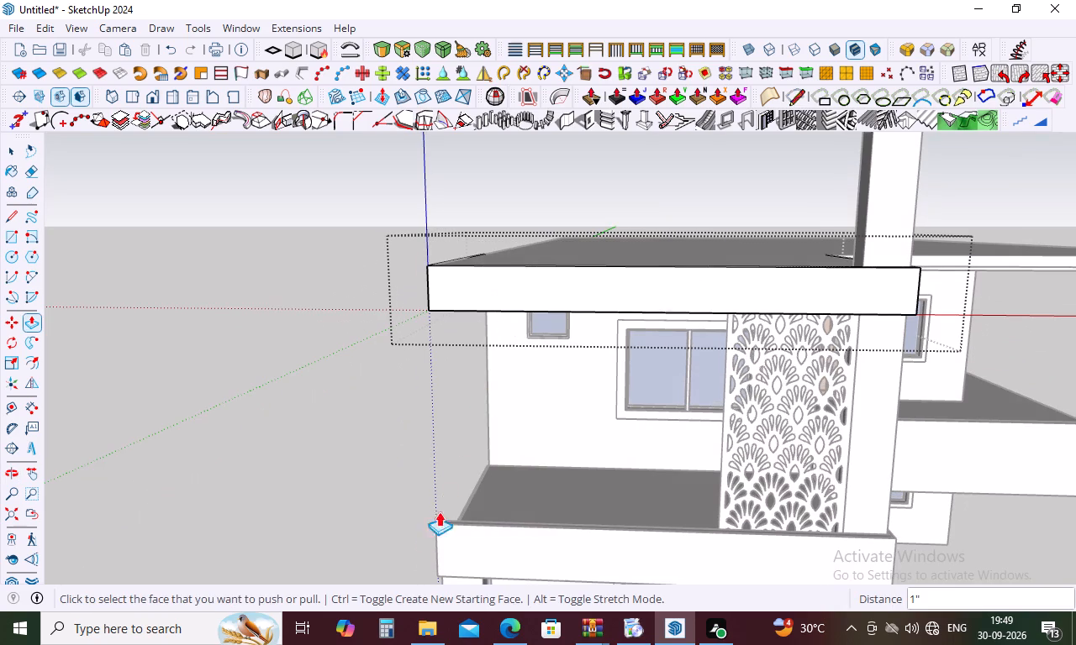
{"action": "key", "text": "space"}
{"action": "left_click", "coordinate": [369, 528]}
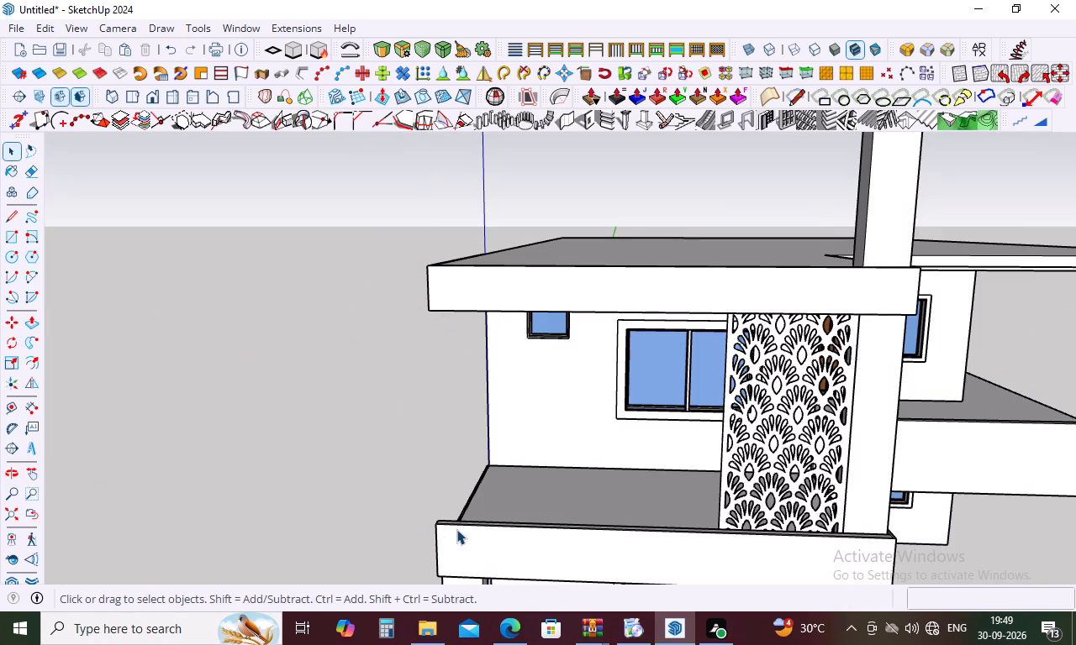
Draw a rectangle about 3' 7" by 11' 2" from the roof fascia's top outer corner to the balcony parapet's bottom edge.
{"action": "key", "text": "r"}
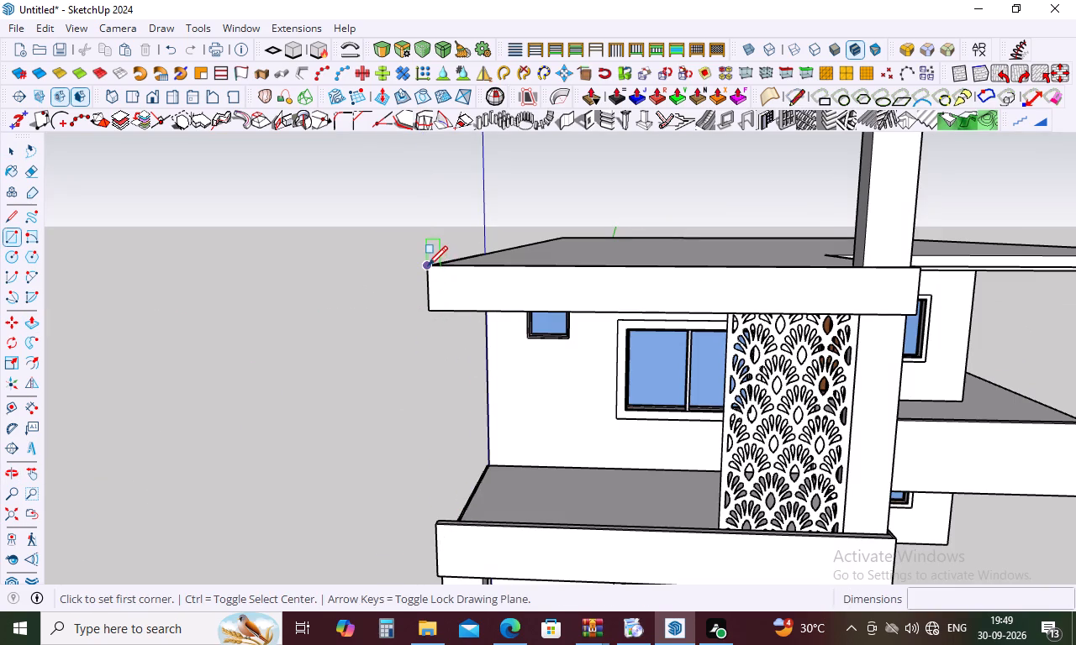
{"action": "left_click", "coordinate": [428, 265]}
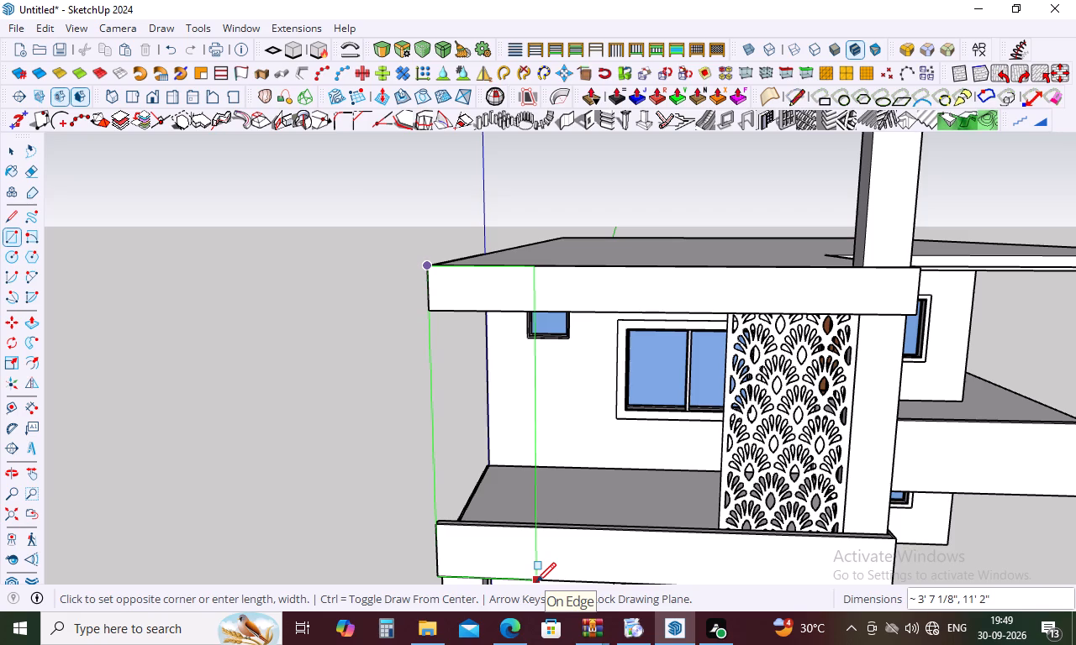
{"action": "left_click", "coordinate": [536, 582]}
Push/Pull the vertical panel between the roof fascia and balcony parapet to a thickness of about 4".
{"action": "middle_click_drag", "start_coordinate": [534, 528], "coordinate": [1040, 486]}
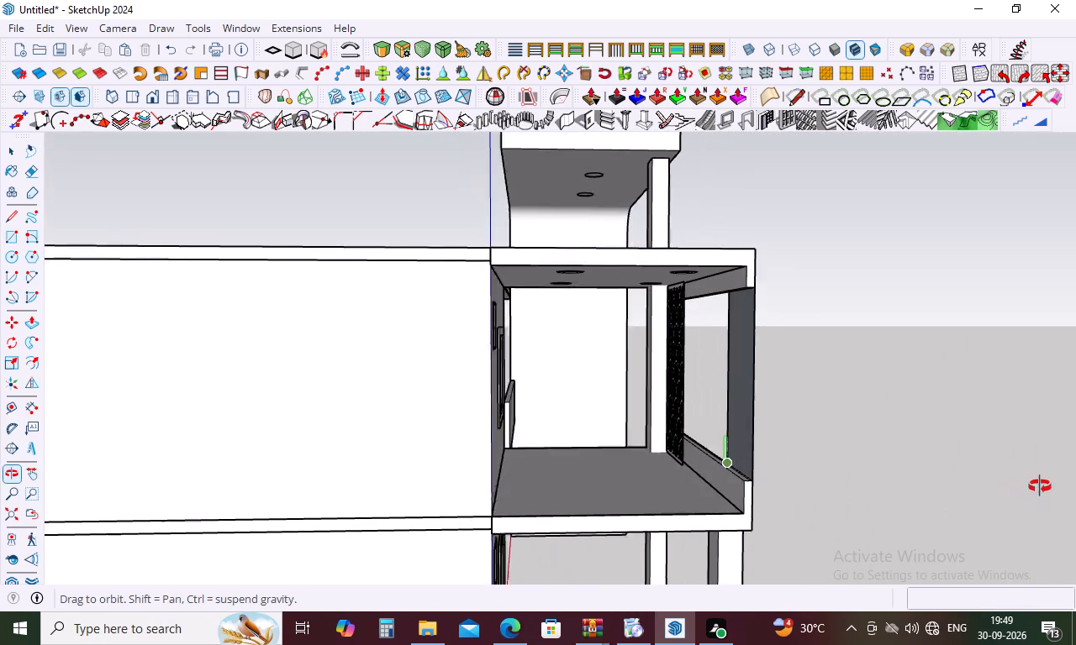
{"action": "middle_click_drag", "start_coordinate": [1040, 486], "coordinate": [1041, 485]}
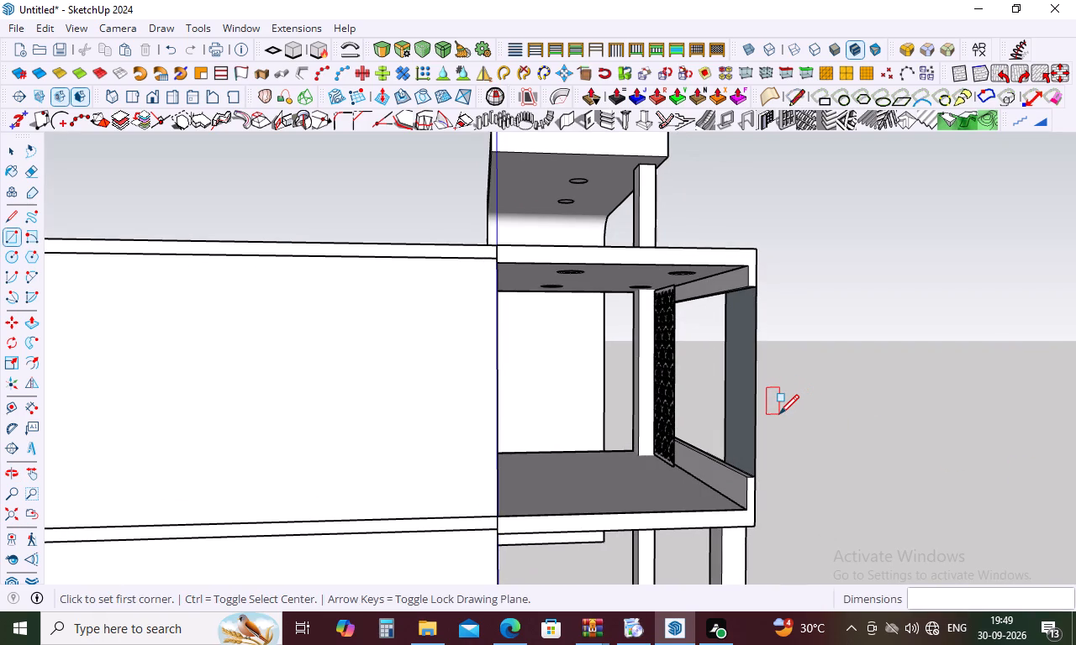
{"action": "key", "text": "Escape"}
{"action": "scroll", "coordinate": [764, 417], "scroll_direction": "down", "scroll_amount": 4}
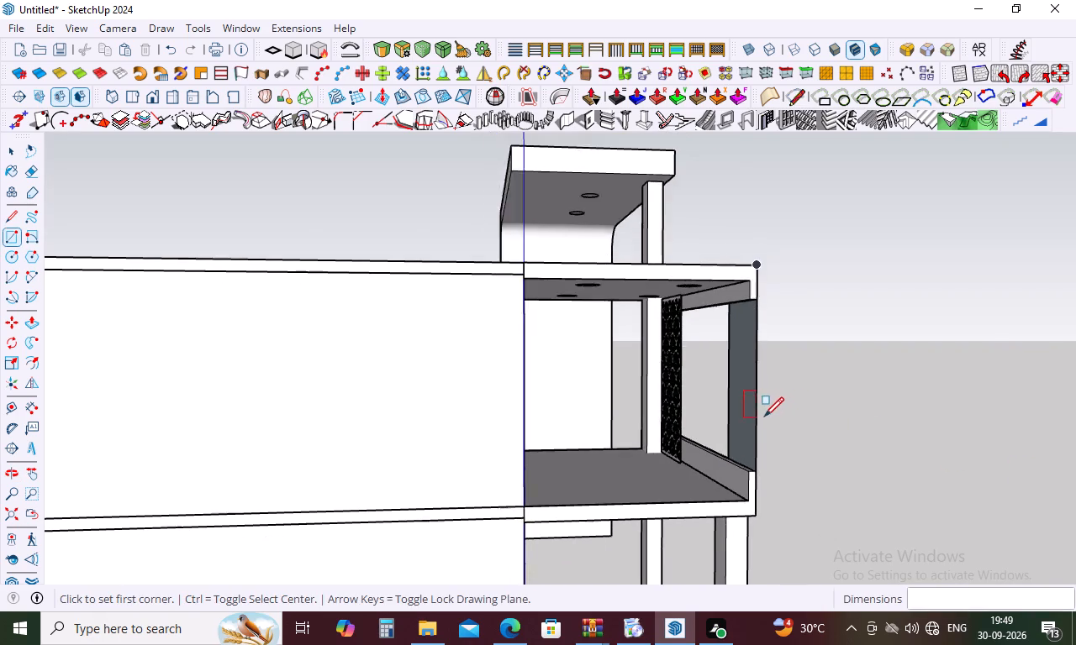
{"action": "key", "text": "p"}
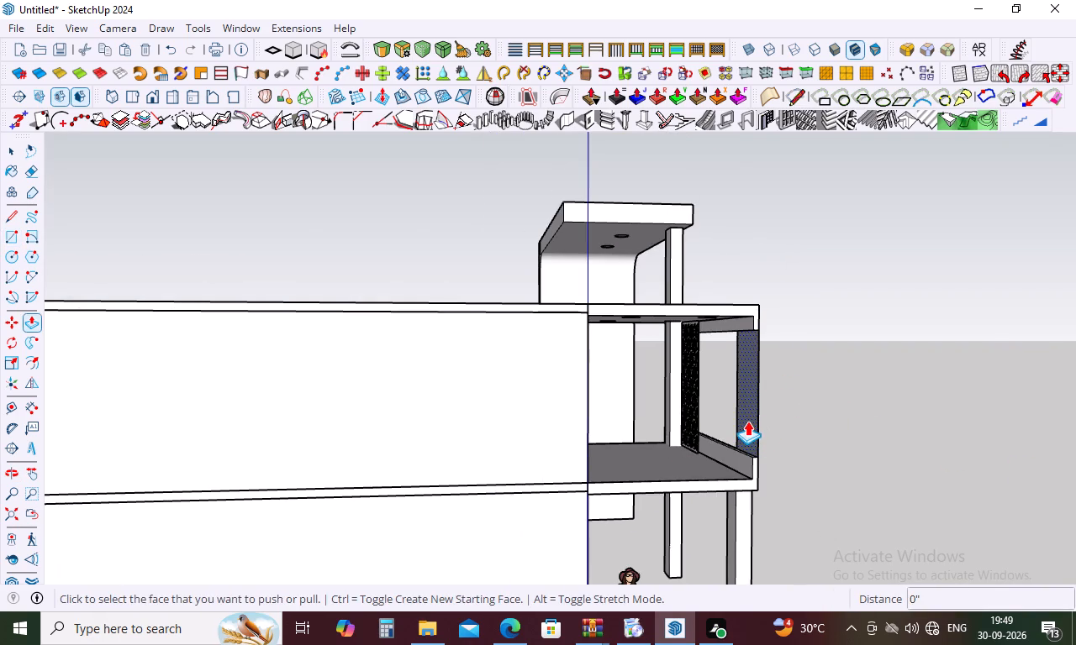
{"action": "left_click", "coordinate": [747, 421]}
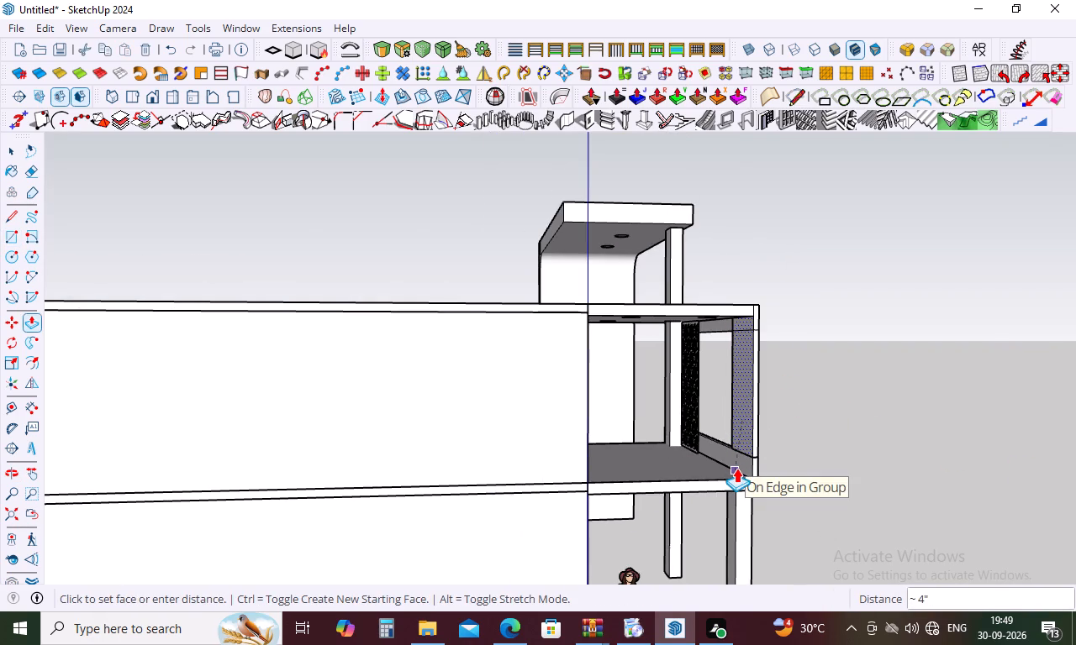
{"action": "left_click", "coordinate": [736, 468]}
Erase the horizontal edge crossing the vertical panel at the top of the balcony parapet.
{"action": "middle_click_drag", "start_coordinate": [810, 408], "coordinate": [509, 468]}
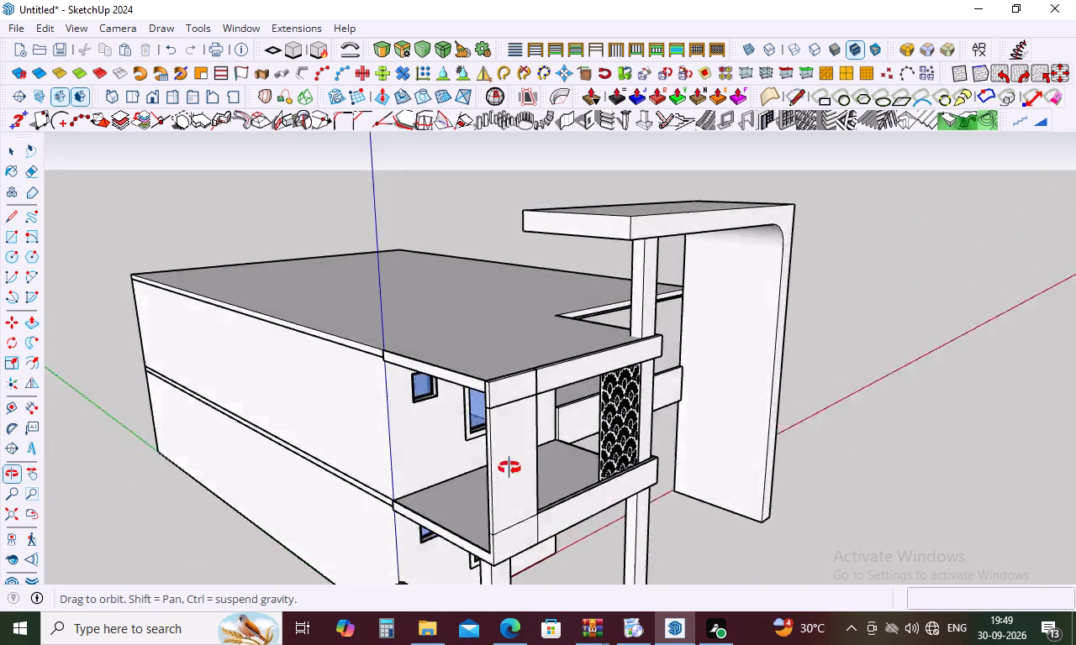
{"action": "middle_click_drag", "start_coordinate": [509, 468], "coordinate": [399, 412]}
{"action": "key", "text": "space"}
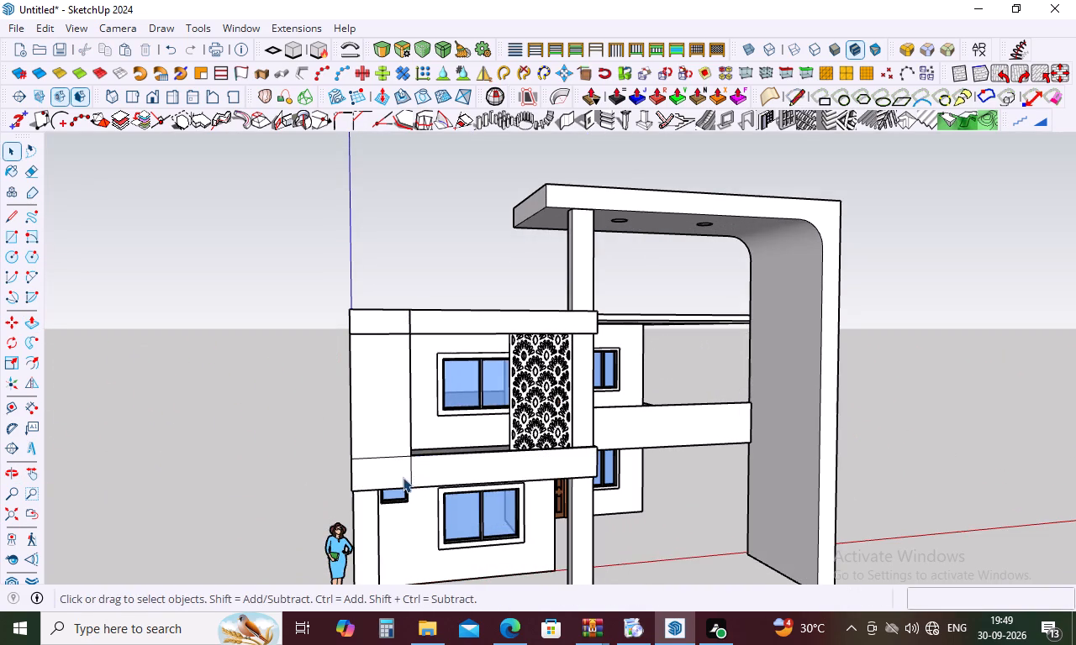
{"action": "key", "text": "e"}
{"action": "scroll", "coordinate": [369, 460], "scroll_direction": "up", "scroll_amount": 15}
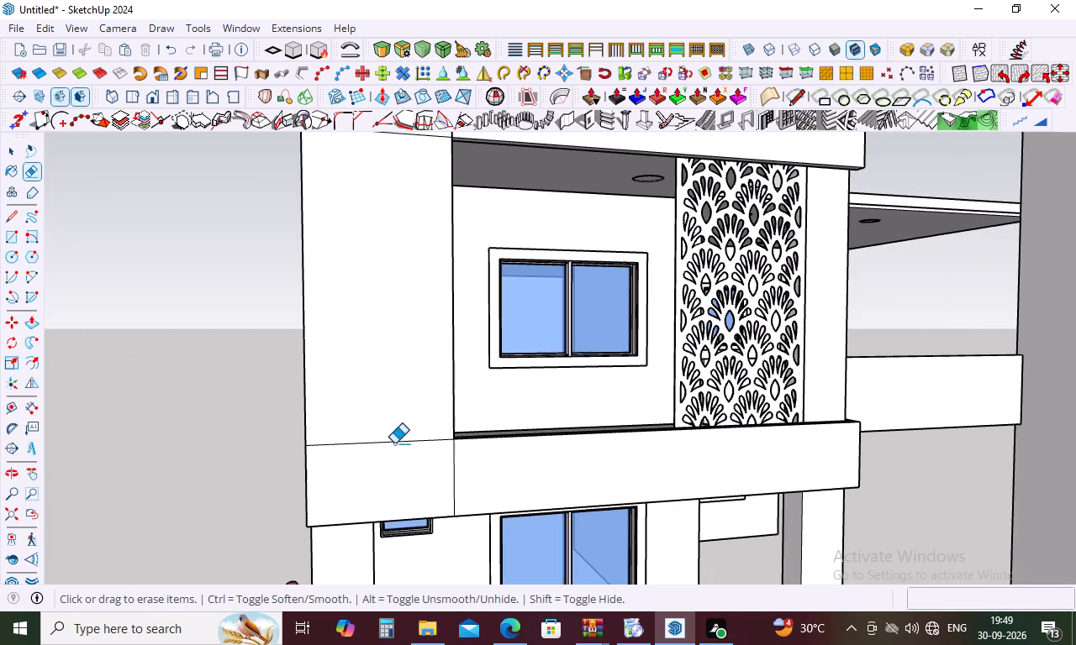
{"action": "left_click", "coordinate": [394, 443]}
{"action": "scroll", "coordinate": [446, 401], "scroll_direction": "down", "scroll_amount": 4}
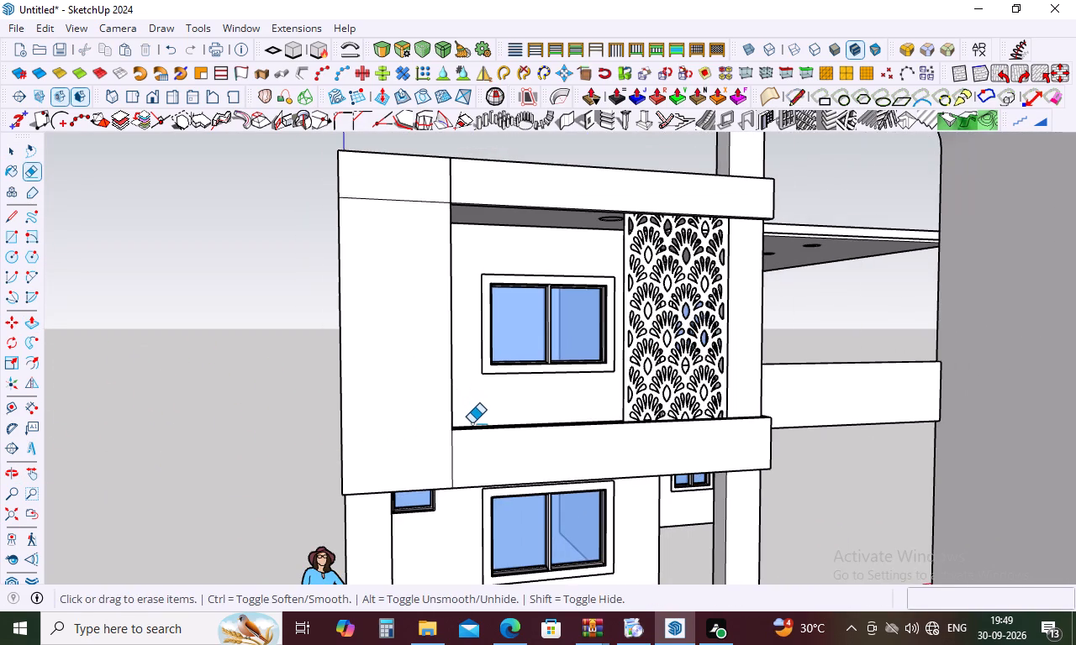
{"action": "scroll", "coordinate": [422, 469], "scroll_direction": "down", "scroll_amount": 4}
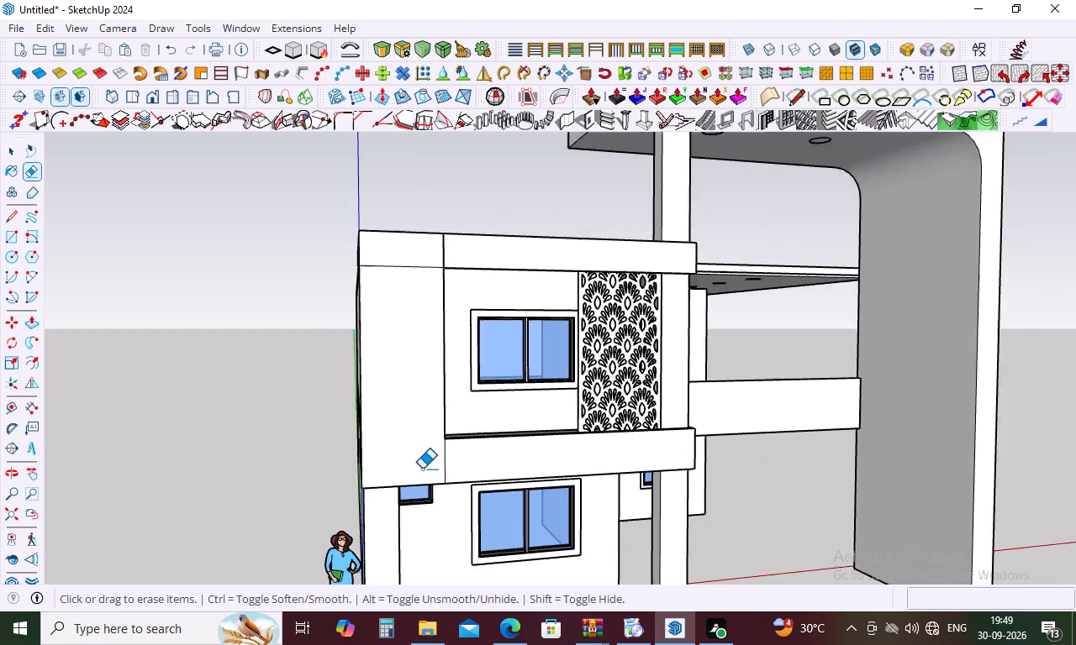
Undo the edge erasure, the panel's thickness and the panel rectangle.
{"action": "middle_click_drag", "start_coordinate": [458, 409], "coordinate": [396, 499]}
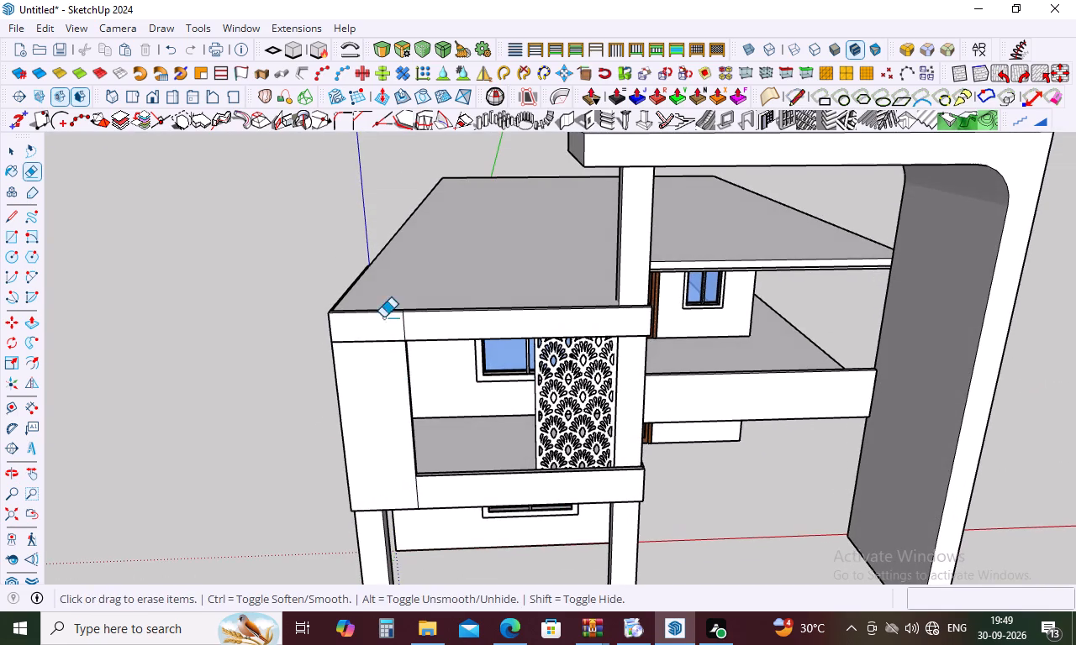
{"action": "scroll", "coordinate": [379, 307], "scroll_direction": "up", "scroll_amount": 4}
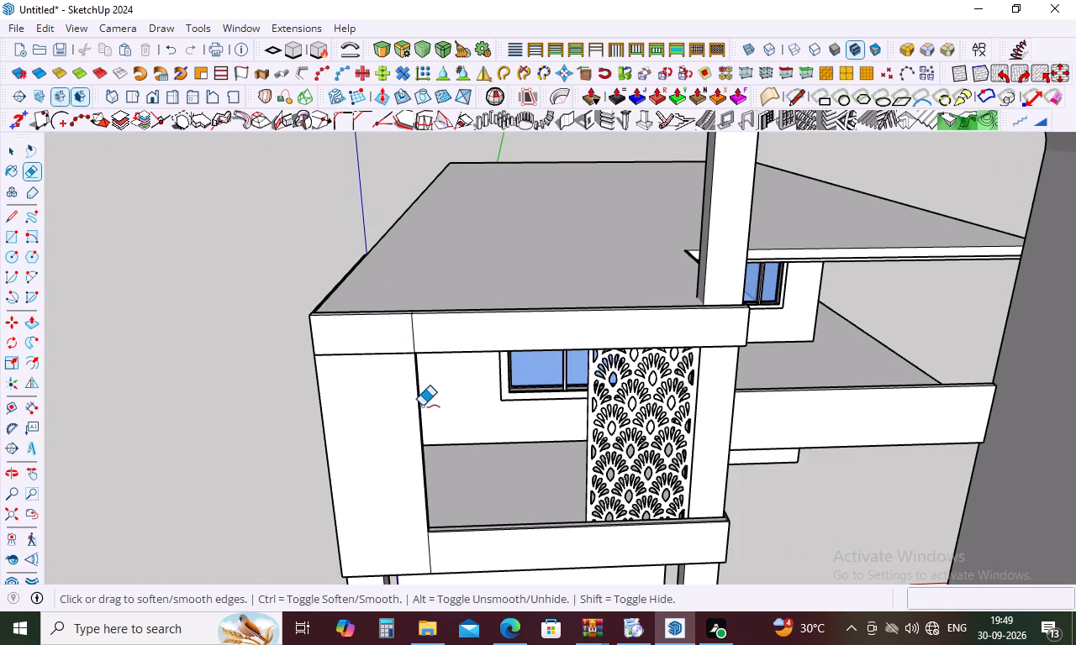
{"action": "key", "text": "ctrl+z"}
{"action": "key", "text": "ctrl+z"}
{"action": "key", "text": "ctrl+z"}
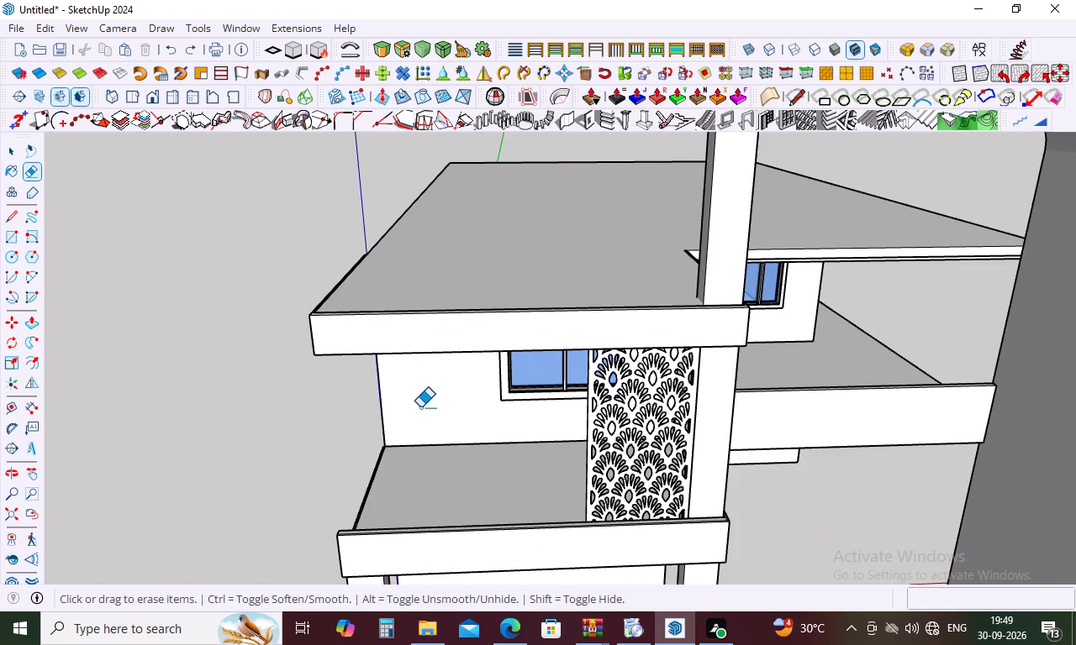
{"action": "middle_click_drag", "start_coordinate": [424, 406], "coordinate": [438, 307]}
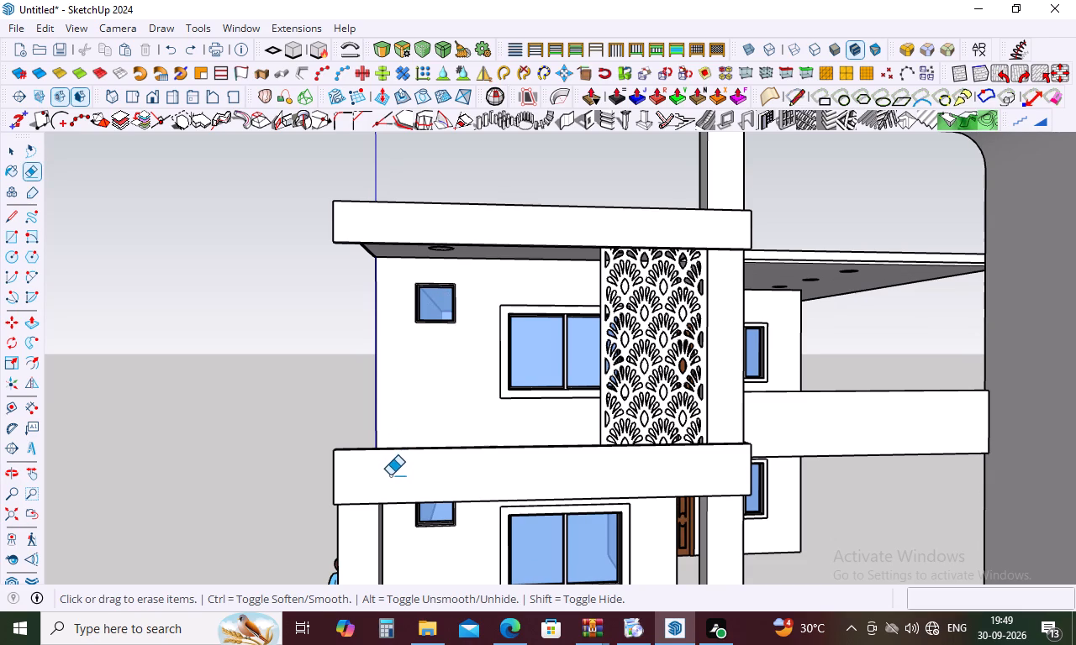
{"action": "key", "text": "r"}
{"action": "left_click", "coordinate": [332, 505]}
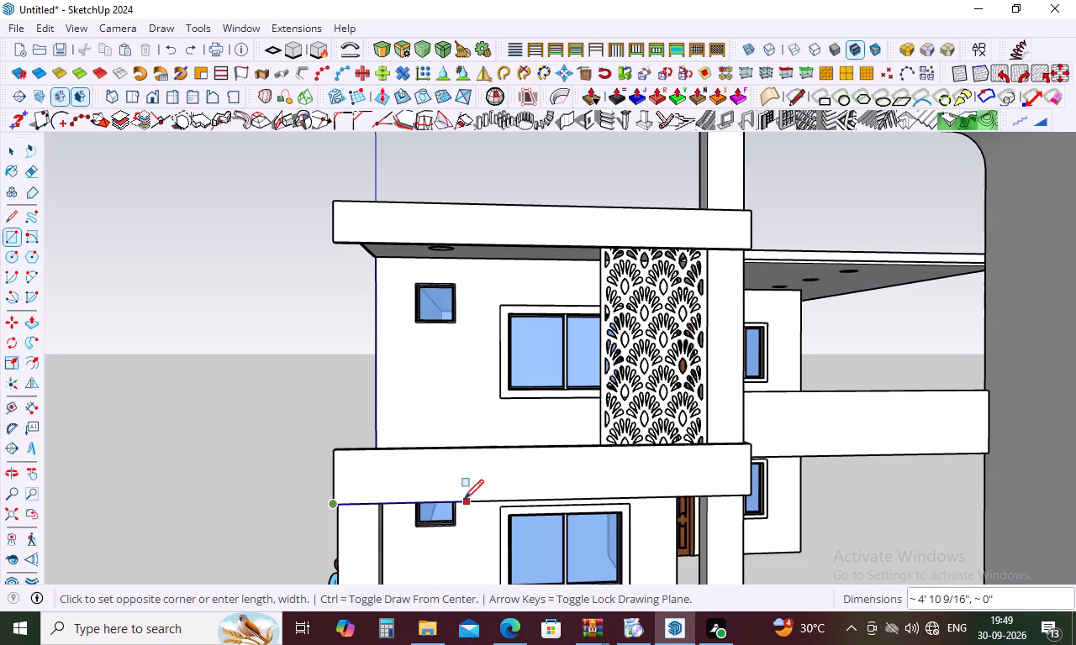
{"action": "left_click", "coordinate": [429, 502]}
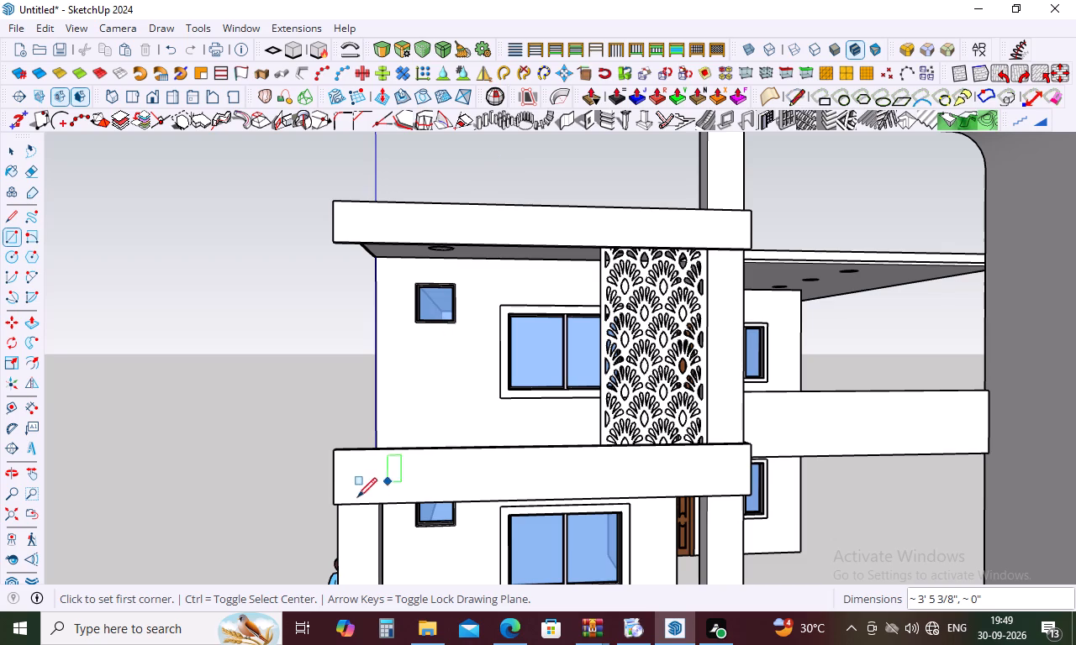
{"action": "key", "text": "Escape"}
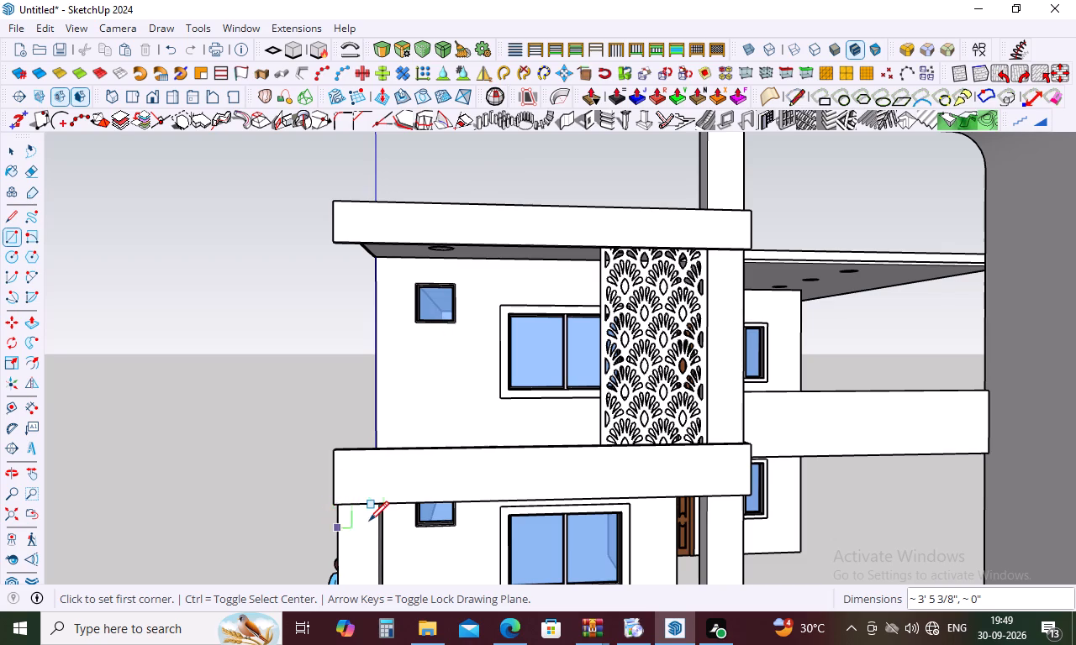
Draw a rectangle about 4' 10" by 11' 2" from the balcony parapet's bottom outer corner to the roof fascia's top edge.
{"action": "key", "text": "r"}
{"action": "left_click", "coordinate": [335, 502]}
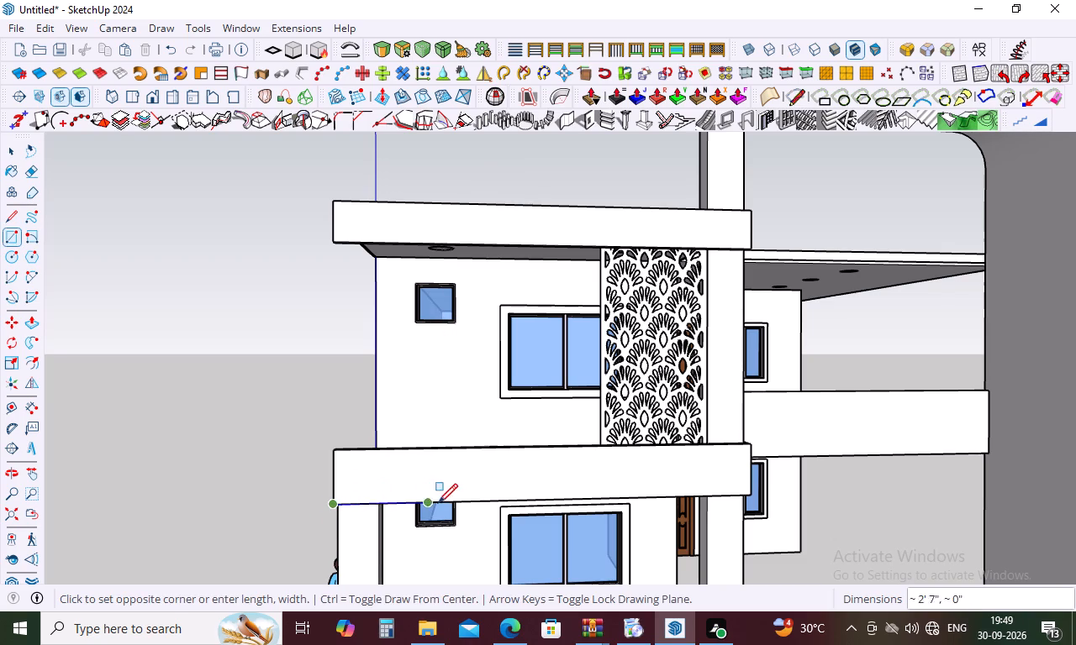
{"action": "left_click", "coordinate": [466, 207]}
Examine from the side how the new panel rectangle lines up with the roof fascia and balcony parapet.
{"action": "middle_click_drag", "start_coordinate": [500, 367], "coordinate": [522, 391]}
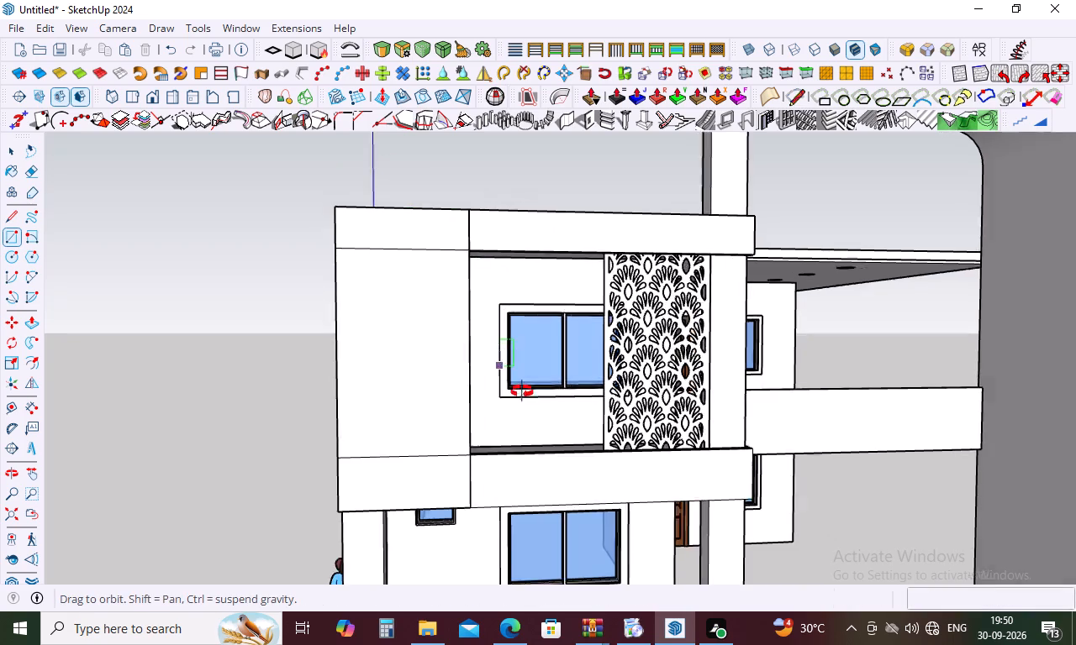
{"action": "middle_click_drag", "start_coordinate": [522, 391], "coordinate": [604, 417]}
{"action": "scroll", "coordinate": [499, 328], "scroll_direction": "up", "scroll_amount": 7}
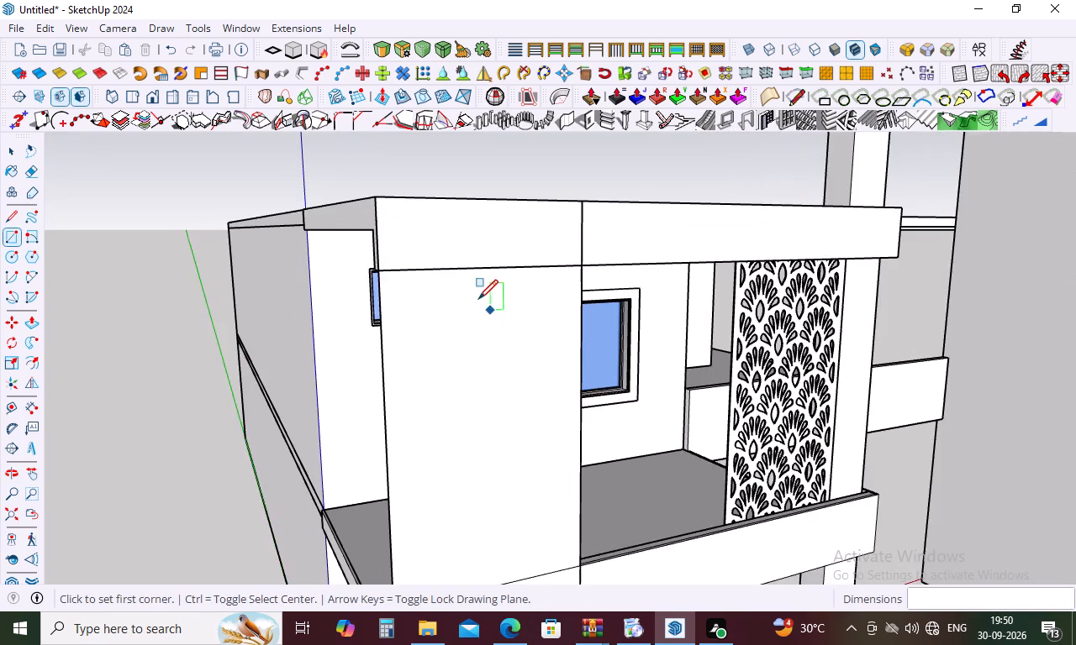
{"action": "scroll", "coordinate": [478, 299], "scroll_direction": "up", "scroll_amount": 1}
{"action": "middle_click_drag", "start_coordinate": [477, 298], "coordinate": [765, 296]}
{"action": "scroll", "coordinate": [854, 210], "scroll_direction": "up", "scroll_amount": 14}
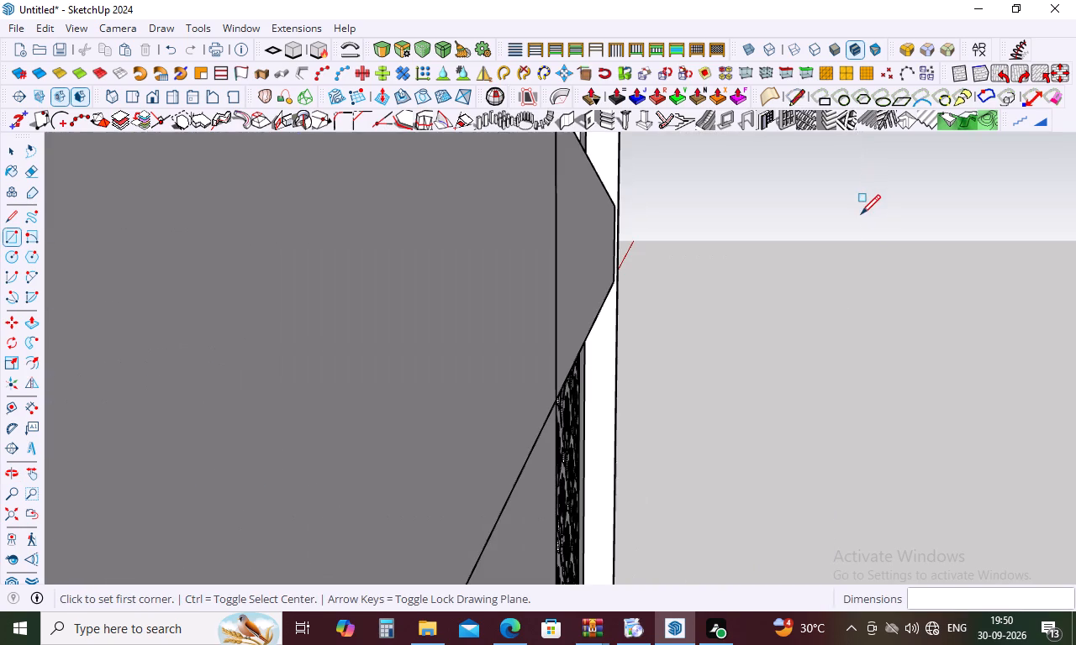
{"action": "scroll", "coordinate": [854, 217], "scroll_direction": "down", "scroll_amount": 3}
{"action": "middle_click_drag", "start_coordinate": [824, 269], "coordinate": [498, 282]}
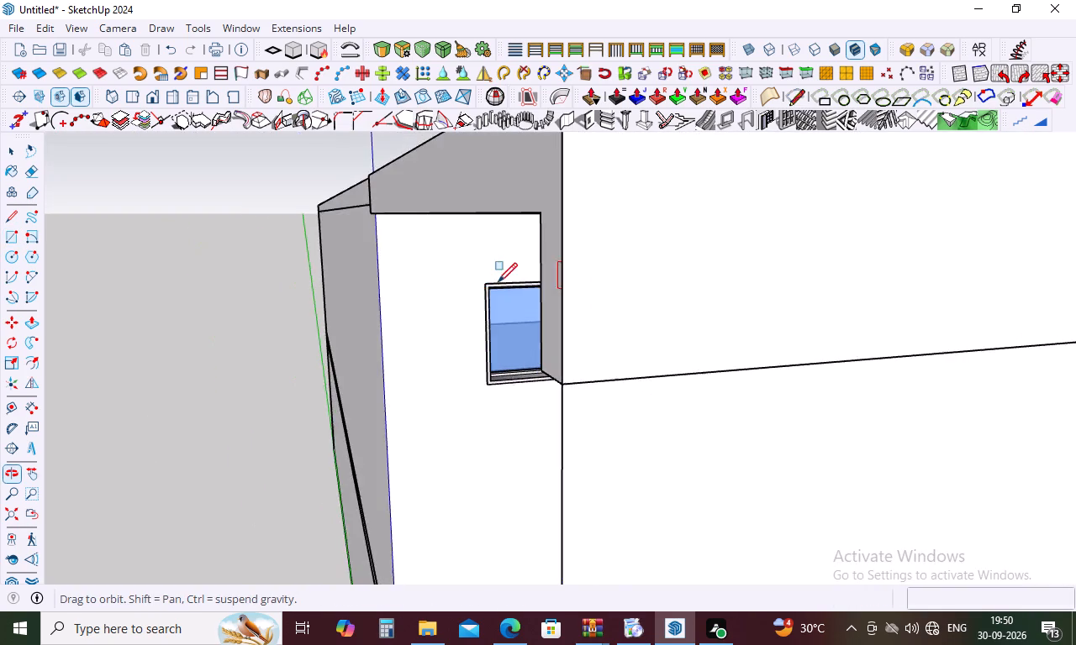
{"action": "scroll", "coordinate": [496, 266], "scroll_direction": "down", "scroll_amount": 11}
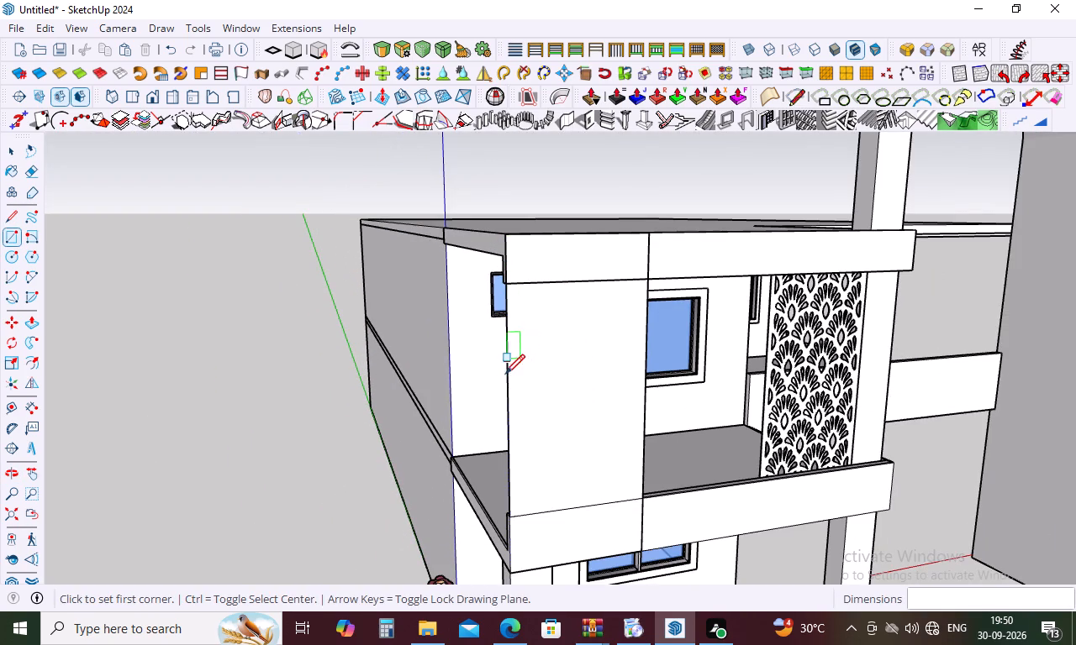
Undo back past the panel rectangle, the fascia's 1" pull and the vertical line at its corner, redoing only the last undone change.
{"action": "key", "text": "ctrl+z"}
{"action": "key", "text": "ctrl+z"}
{"action": "key", "text": "ctrl+z"}
{"action": "key", "text": "ctrl+z"}
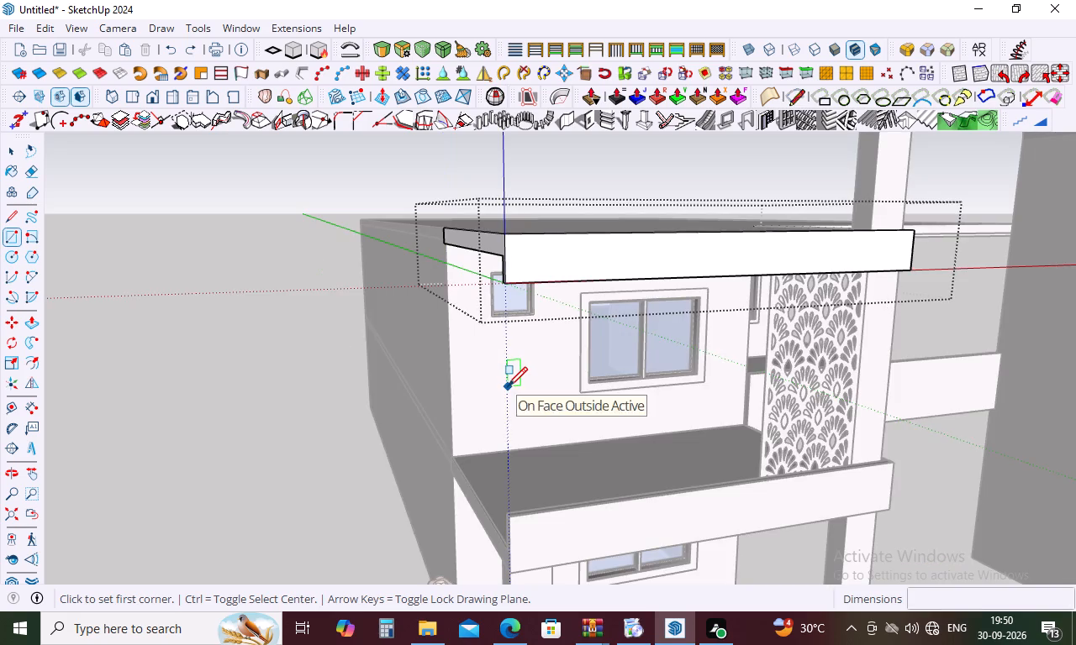
{"action": "key", "text": "ctrl+z"}
{"action": "key", "text": "ctrl+z"}
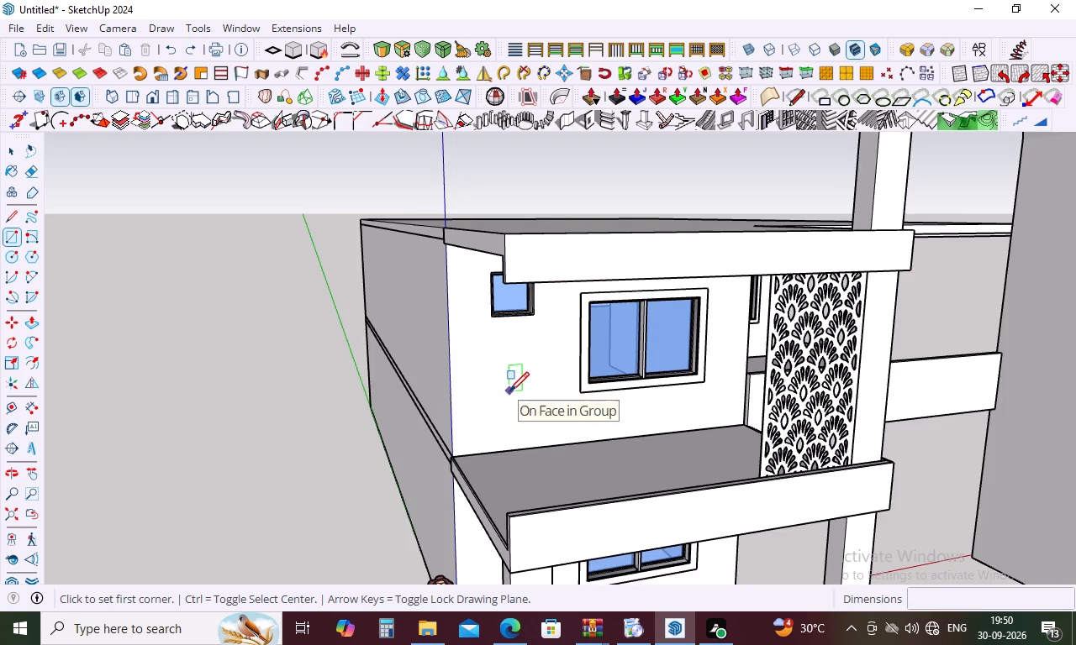
{"action": "key", "text": "ctrl+z"}
{"action": "key", "text": "ctrl+z"}
{"action": "key", "text": "ctrl+z"}
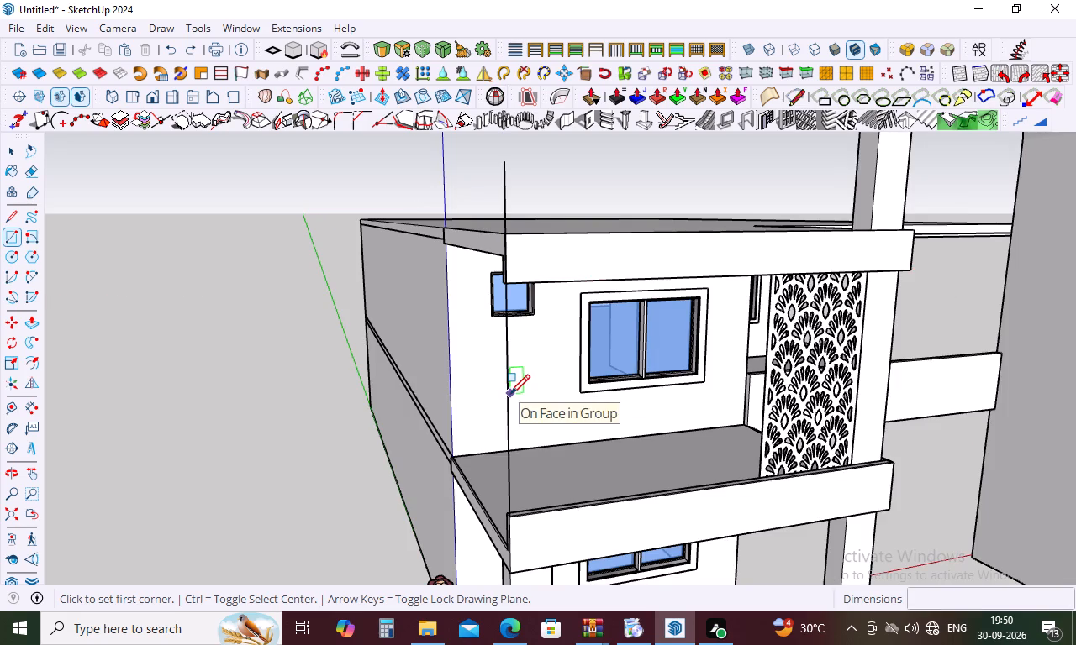
{"action": "key", "text": "ctrl+z"}
{"action": "key", "text": "ctrl+z"}
{"action": "key", "text": "ctrl+z"}
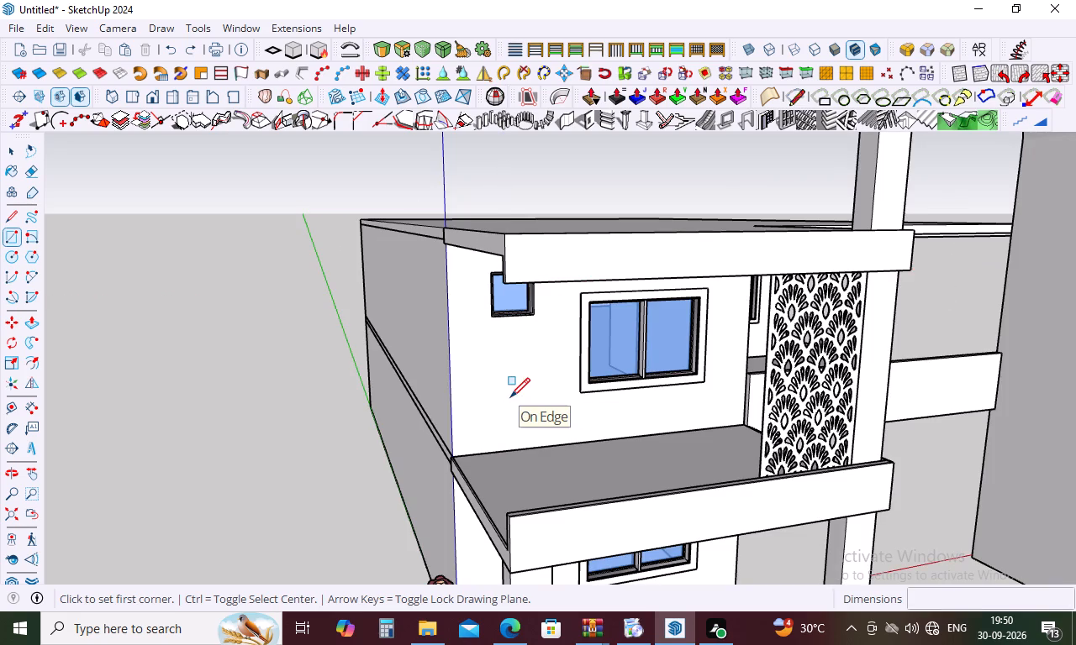
{"action": "key", "text": "ctrl+z"}
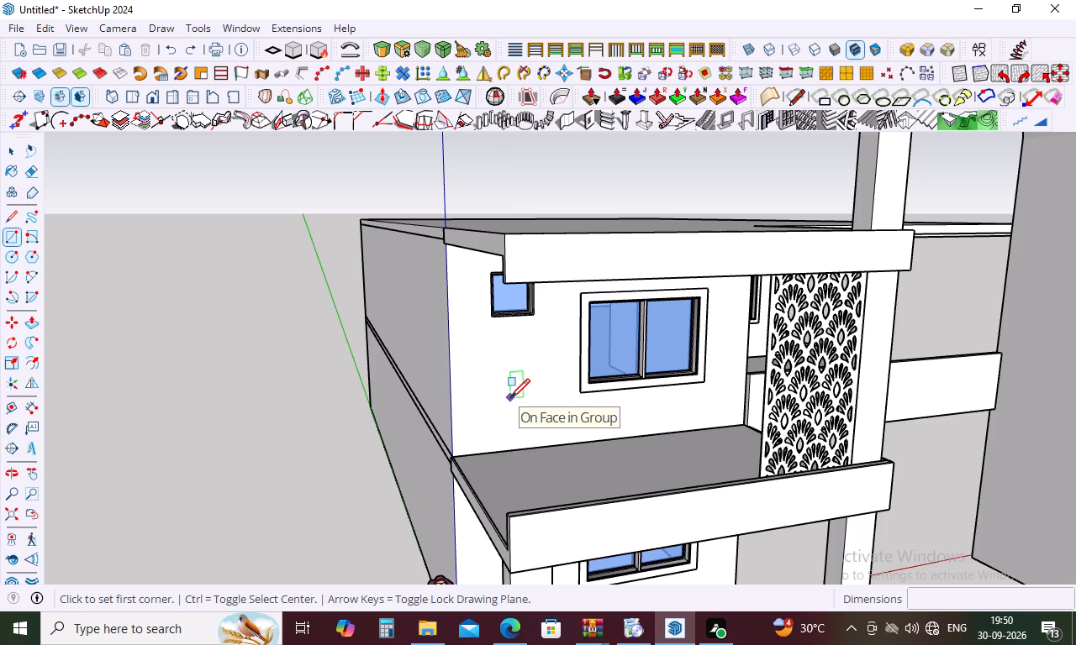
{"action": "key", "text": "ctrl+z"}
{"action": "key", "text": "ctrl+z"}
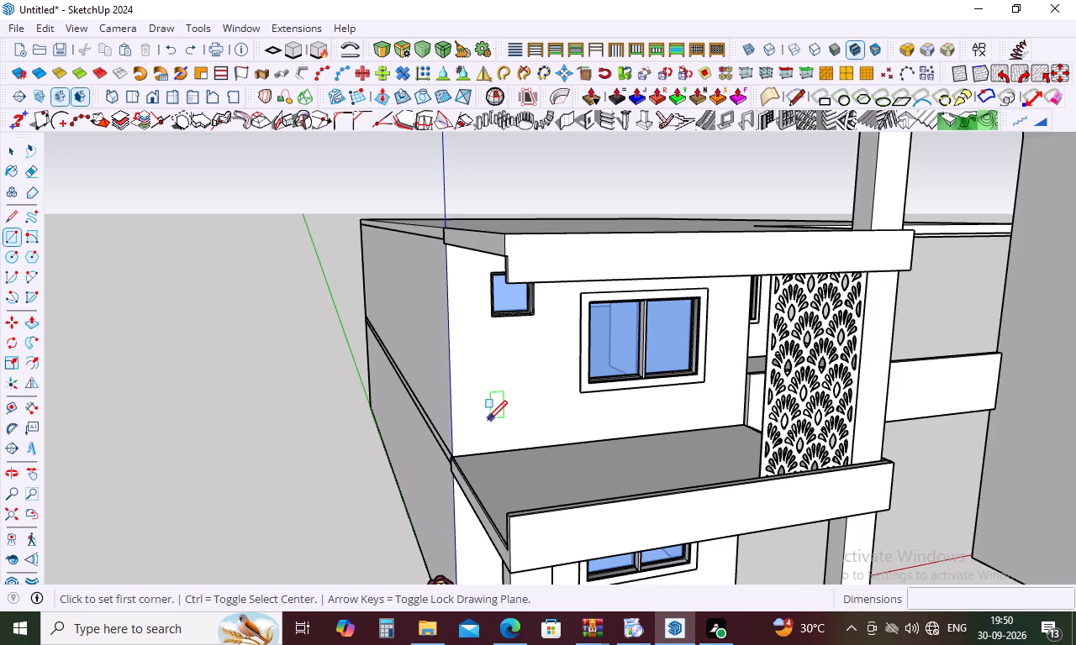
{"action": "key", "text": "ctrl+y"}
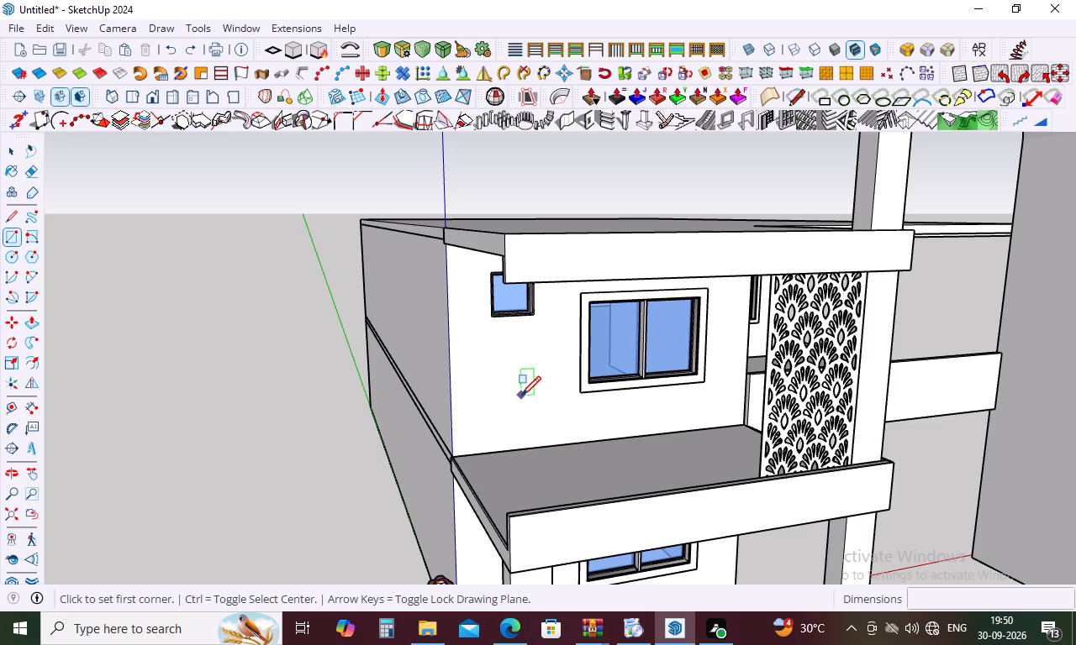
{"action": "key", "text": "Escape"}
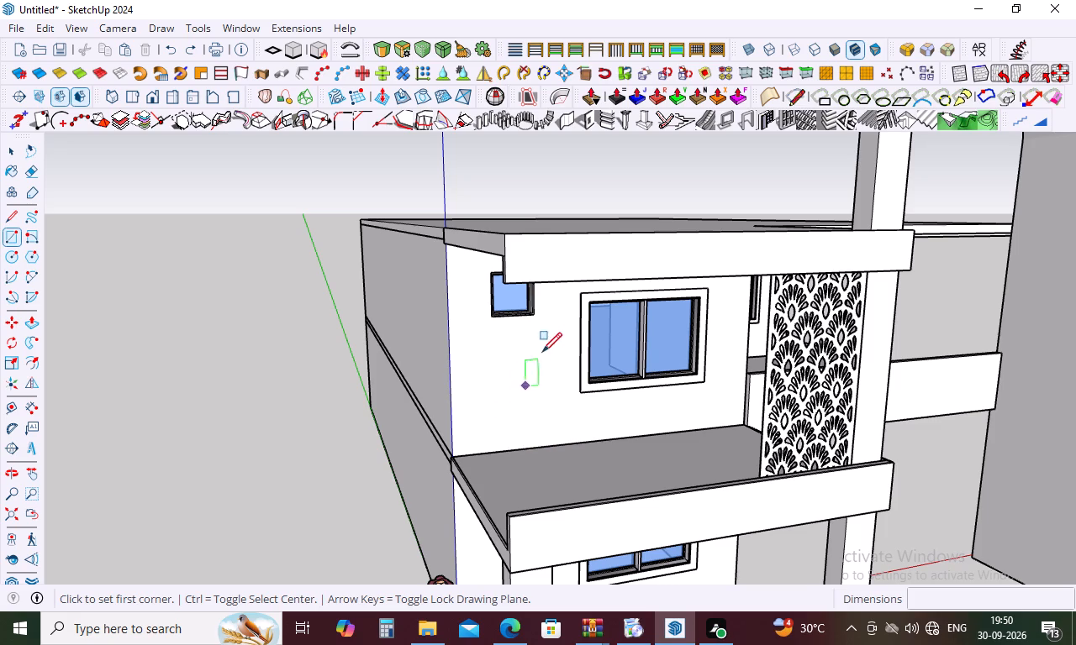
Erase the short line at the roof fascia's lower outer corner.
{"action": "scroll", "coordinate": [514, 263], "scroll_direction": "up", "scroll_amount": 4}
{"action": "middle_click_drag", "start_coordinate": [514, 260], "coordinate": [608, 277]}
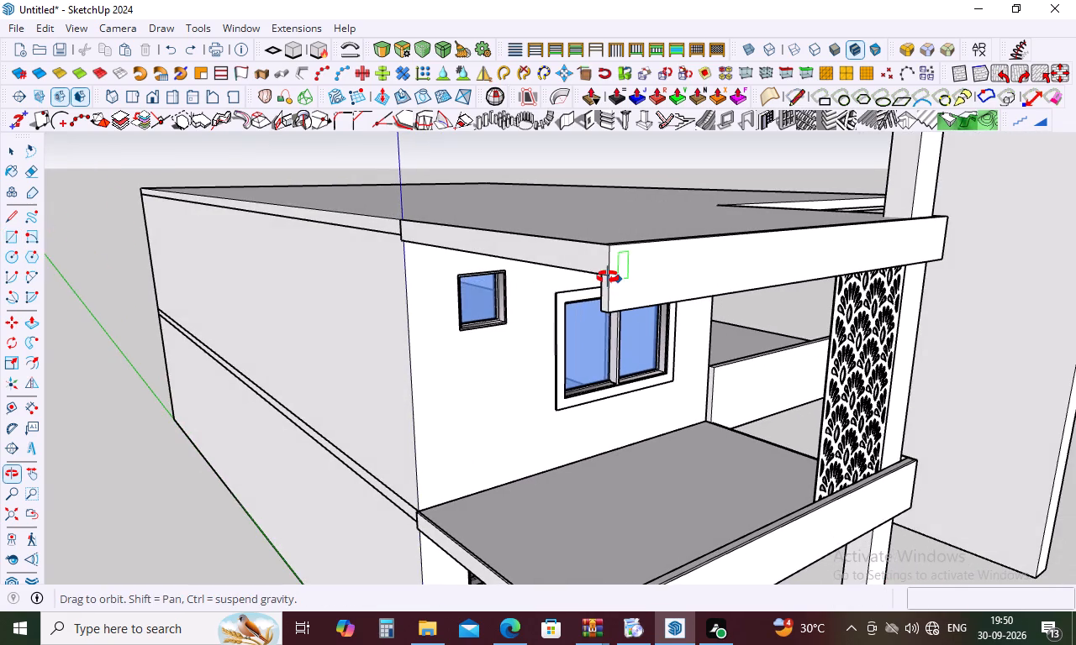
{"action": "middle_click_drag", "start_coordinate": [608, 277], "coordinate": [588, 279]}
{"action": "scroll", "coordinate": [583, 283], "scroll_direction": "up", "scroll_amount": 19}
{"action": "key", "text": "e"}
{"action": "left_click_drag", "start_coordinate": [593, 270], "coordinate": [594, 287]}
{"action": "scroll", "coordinate": [534, 231], "scroll_direction": "down", "scroll_amount": 18}
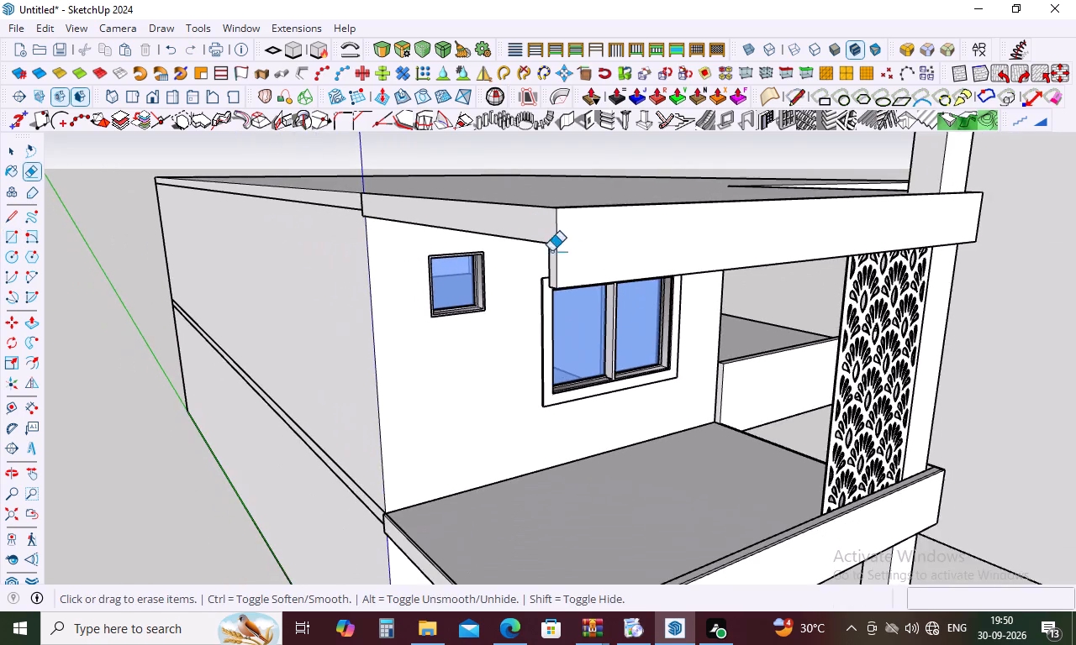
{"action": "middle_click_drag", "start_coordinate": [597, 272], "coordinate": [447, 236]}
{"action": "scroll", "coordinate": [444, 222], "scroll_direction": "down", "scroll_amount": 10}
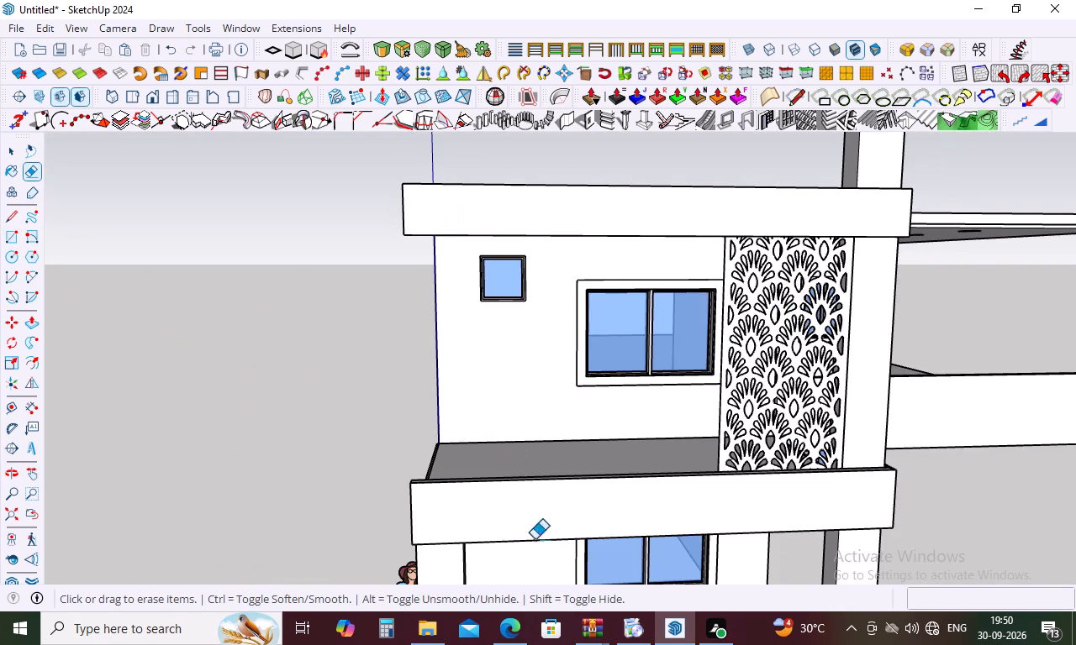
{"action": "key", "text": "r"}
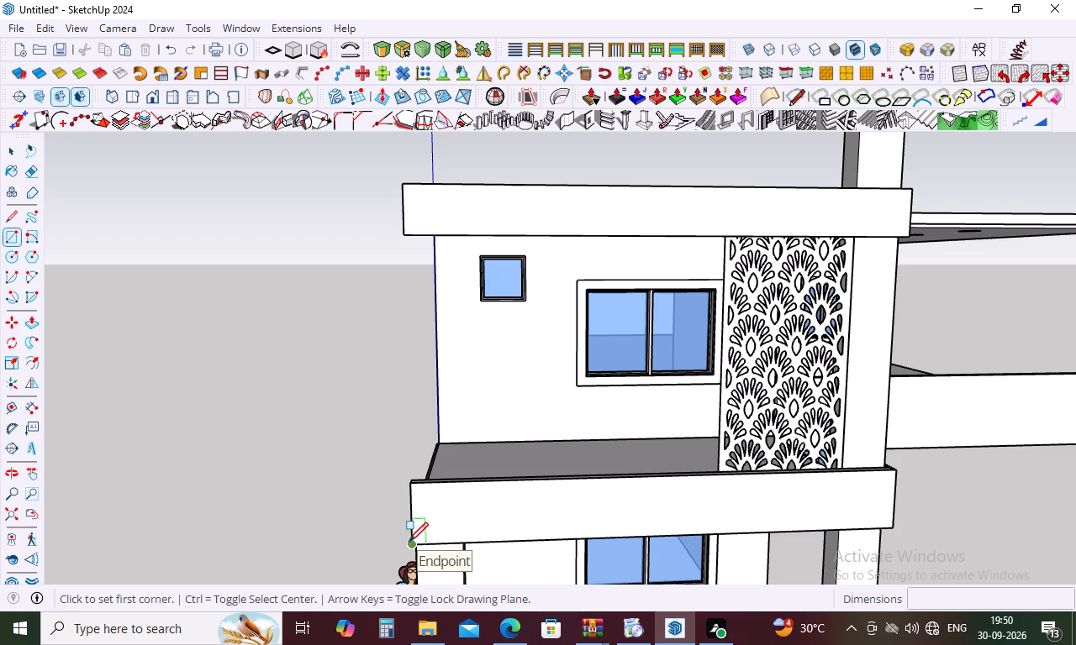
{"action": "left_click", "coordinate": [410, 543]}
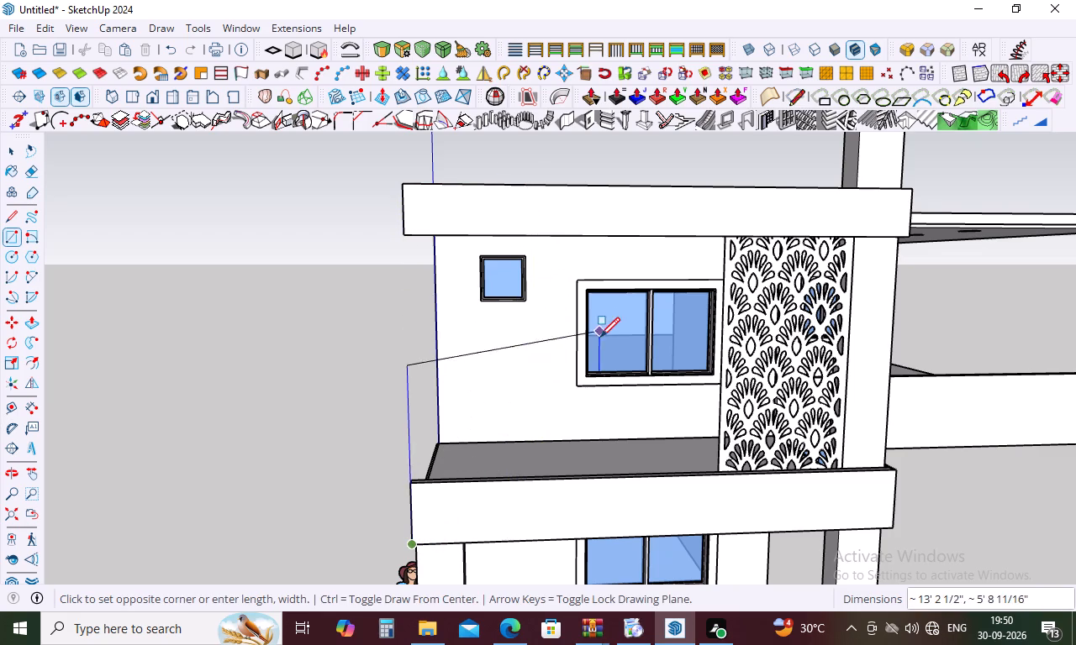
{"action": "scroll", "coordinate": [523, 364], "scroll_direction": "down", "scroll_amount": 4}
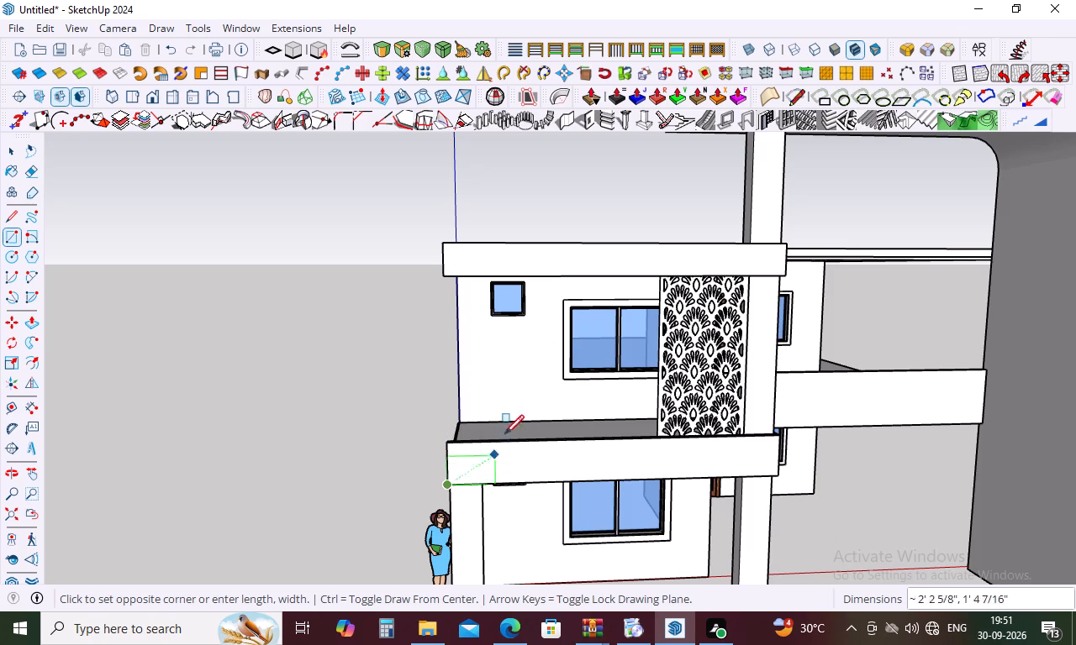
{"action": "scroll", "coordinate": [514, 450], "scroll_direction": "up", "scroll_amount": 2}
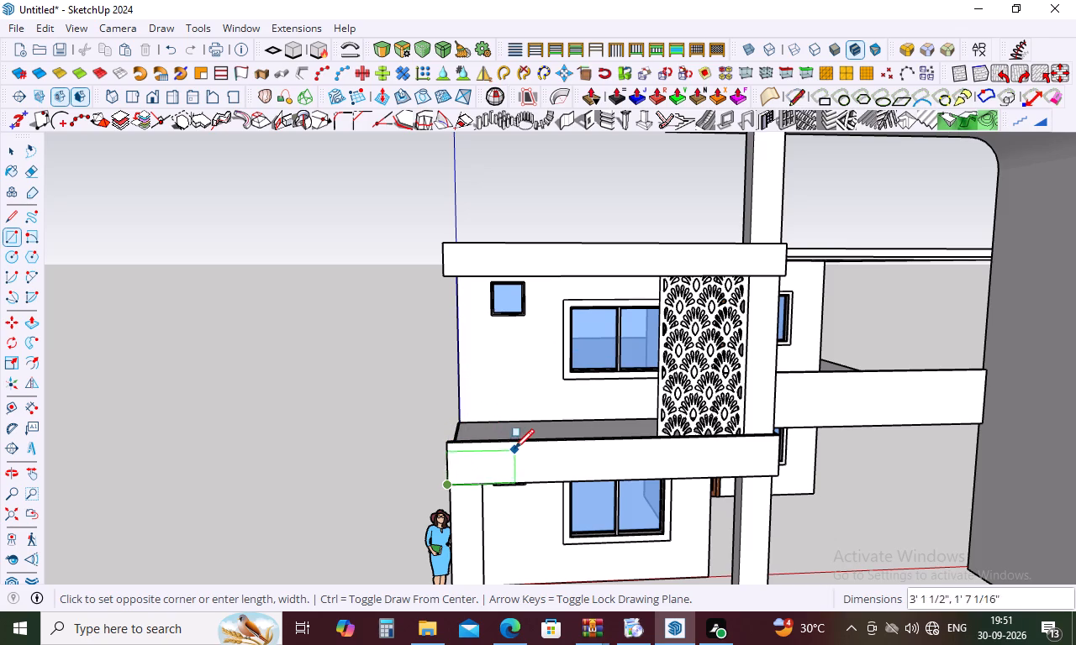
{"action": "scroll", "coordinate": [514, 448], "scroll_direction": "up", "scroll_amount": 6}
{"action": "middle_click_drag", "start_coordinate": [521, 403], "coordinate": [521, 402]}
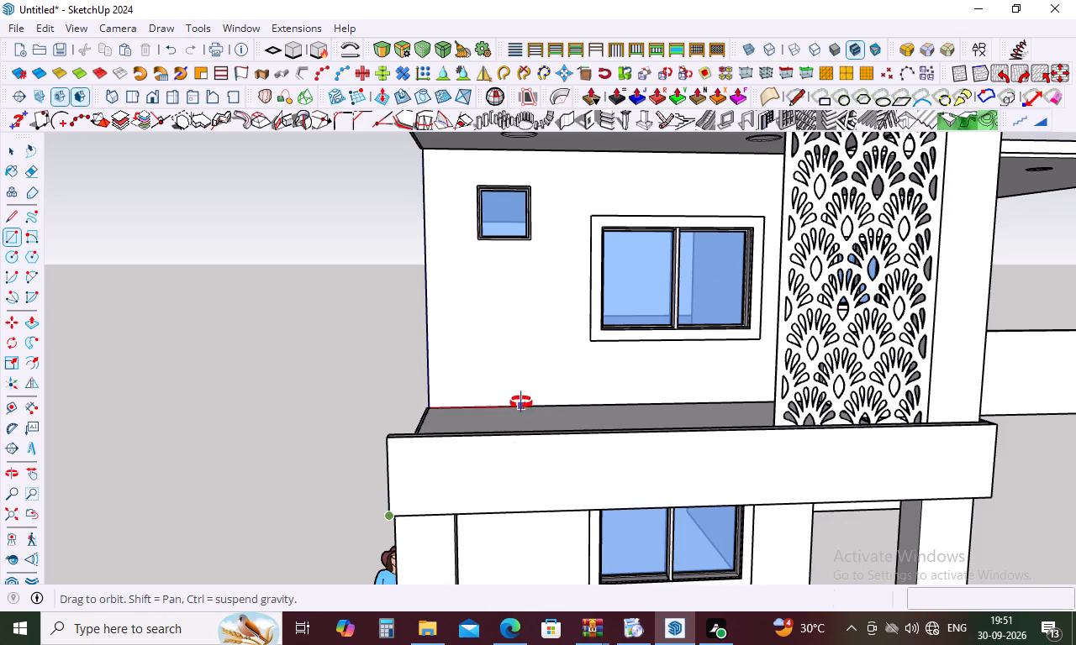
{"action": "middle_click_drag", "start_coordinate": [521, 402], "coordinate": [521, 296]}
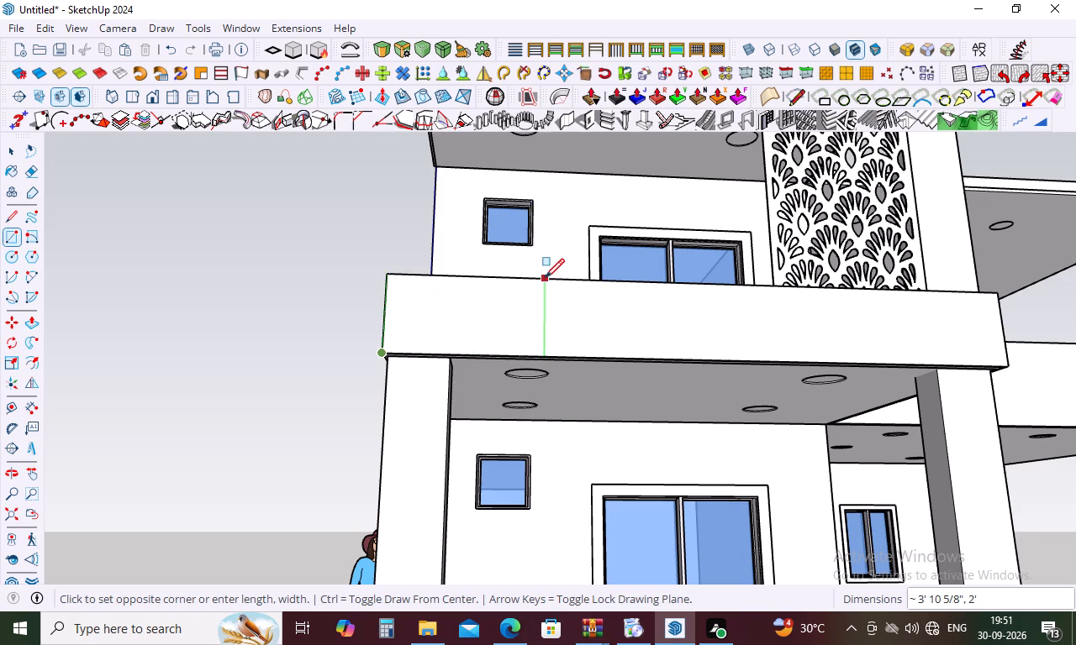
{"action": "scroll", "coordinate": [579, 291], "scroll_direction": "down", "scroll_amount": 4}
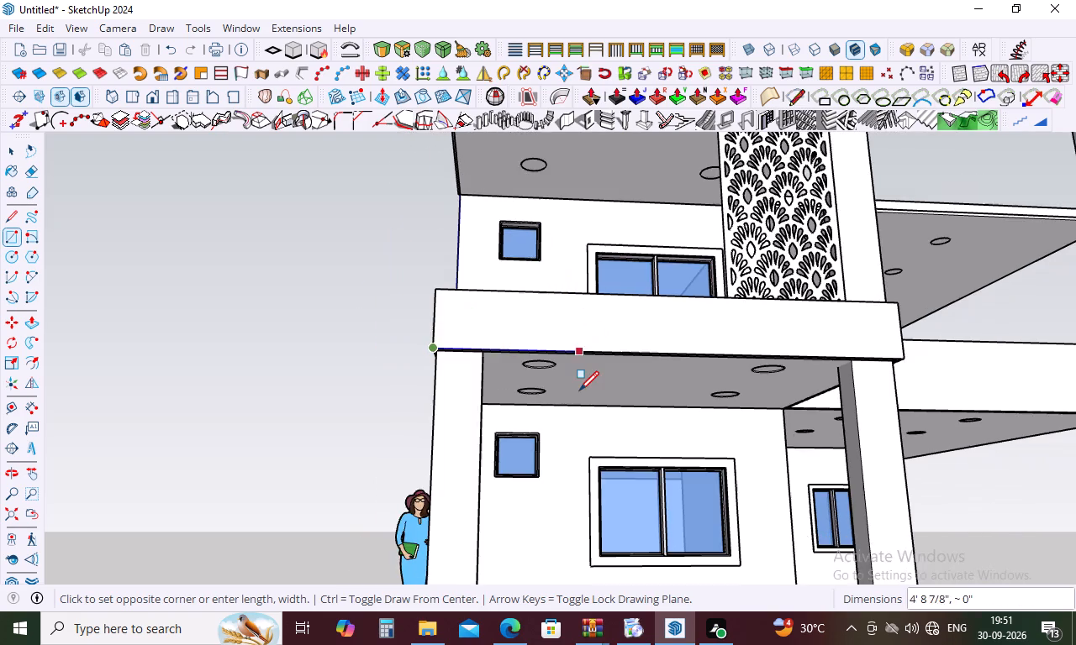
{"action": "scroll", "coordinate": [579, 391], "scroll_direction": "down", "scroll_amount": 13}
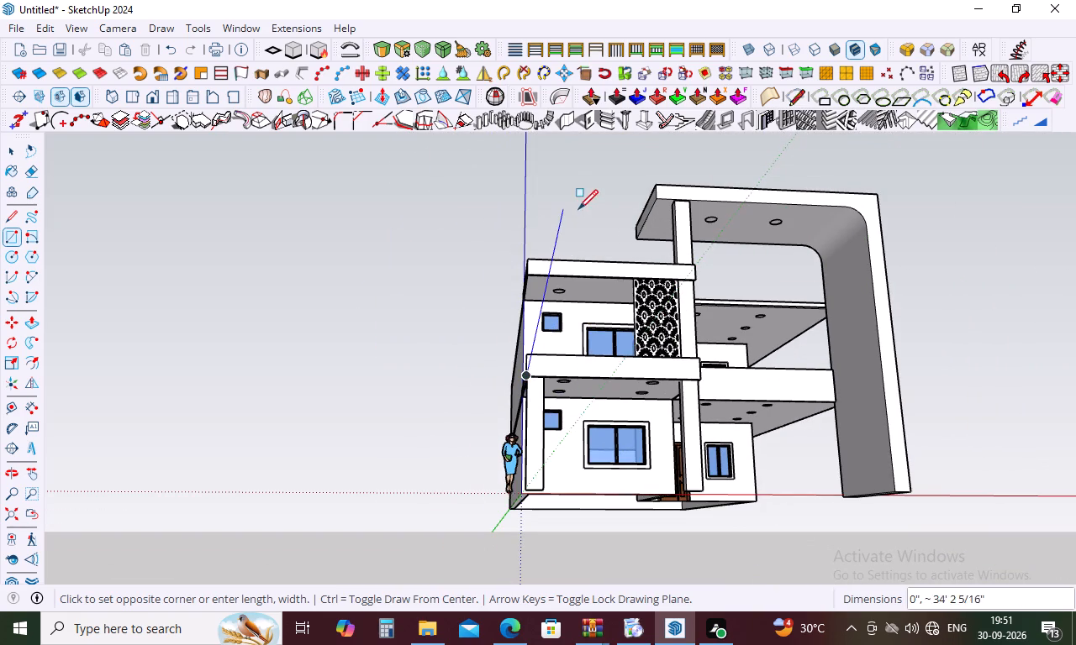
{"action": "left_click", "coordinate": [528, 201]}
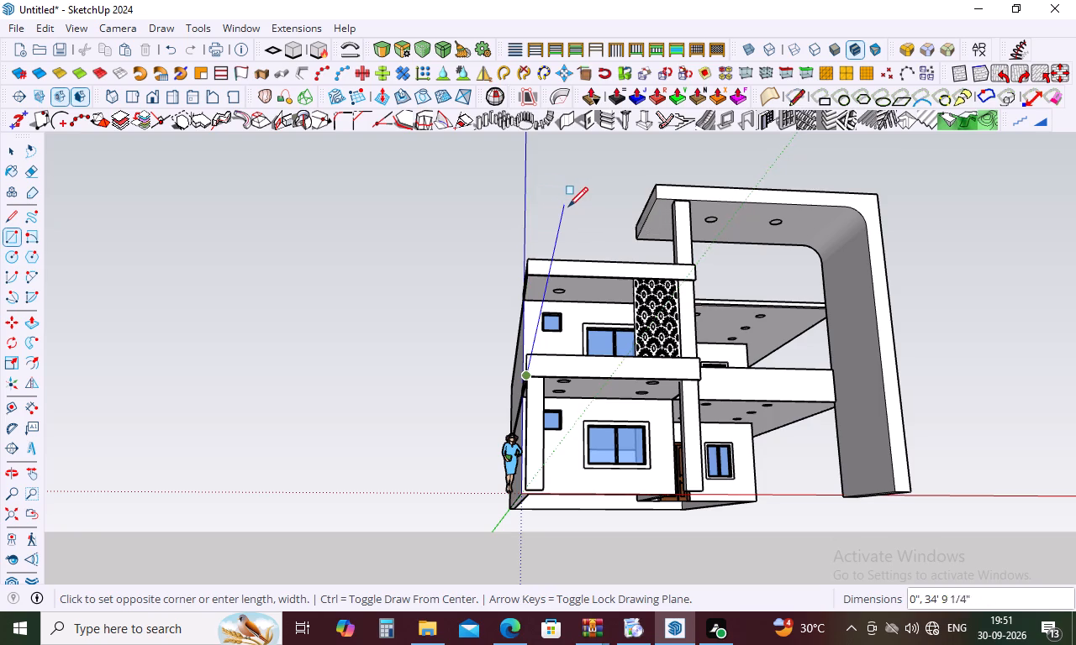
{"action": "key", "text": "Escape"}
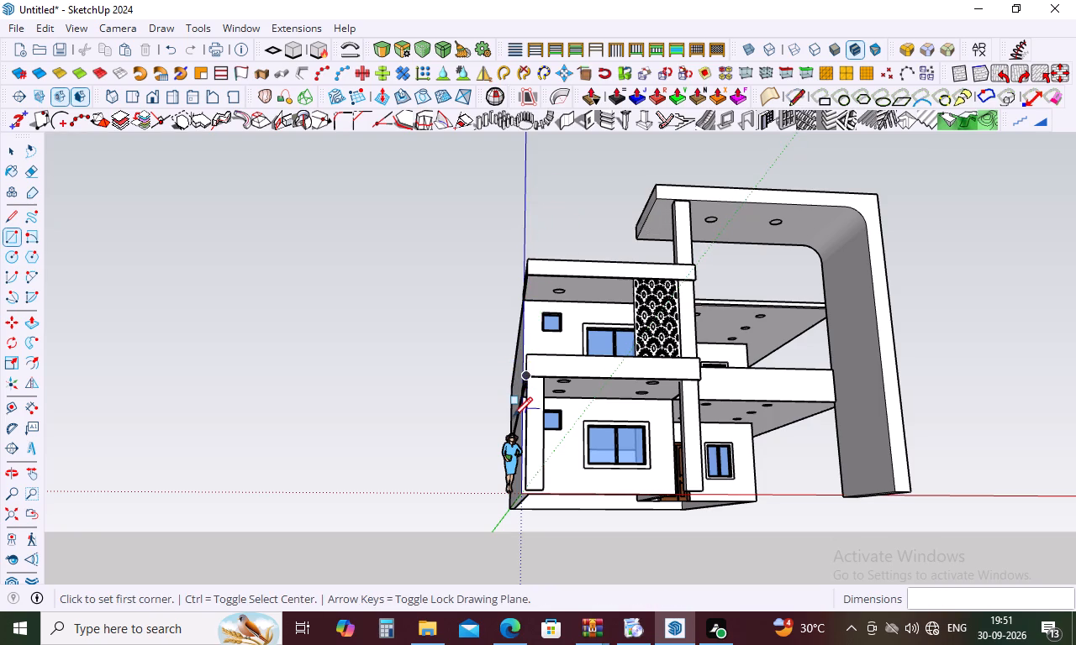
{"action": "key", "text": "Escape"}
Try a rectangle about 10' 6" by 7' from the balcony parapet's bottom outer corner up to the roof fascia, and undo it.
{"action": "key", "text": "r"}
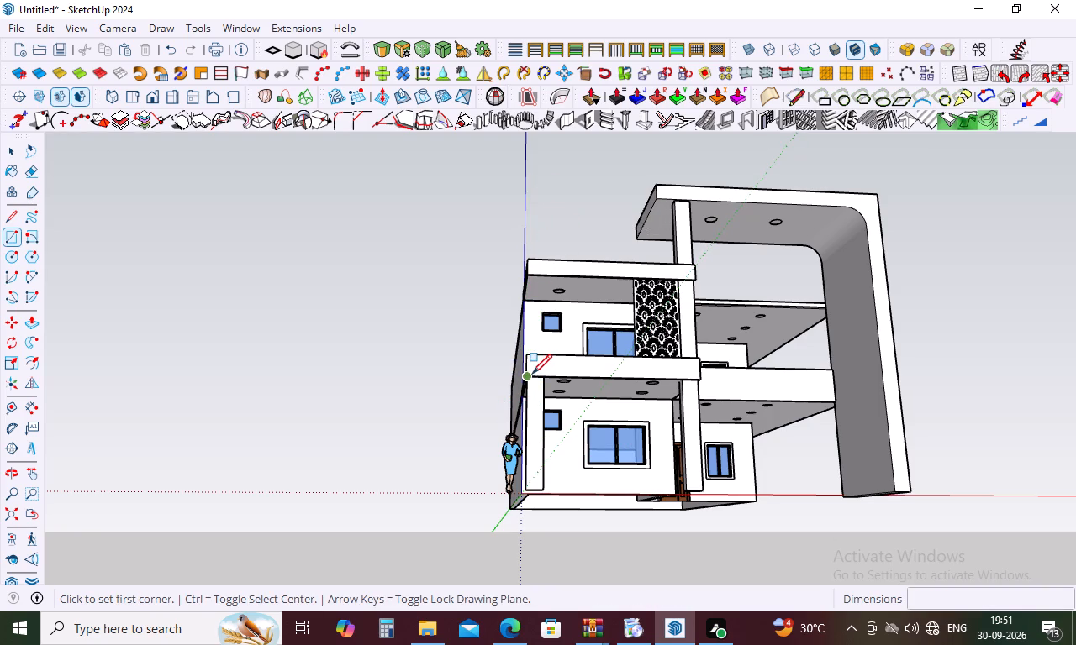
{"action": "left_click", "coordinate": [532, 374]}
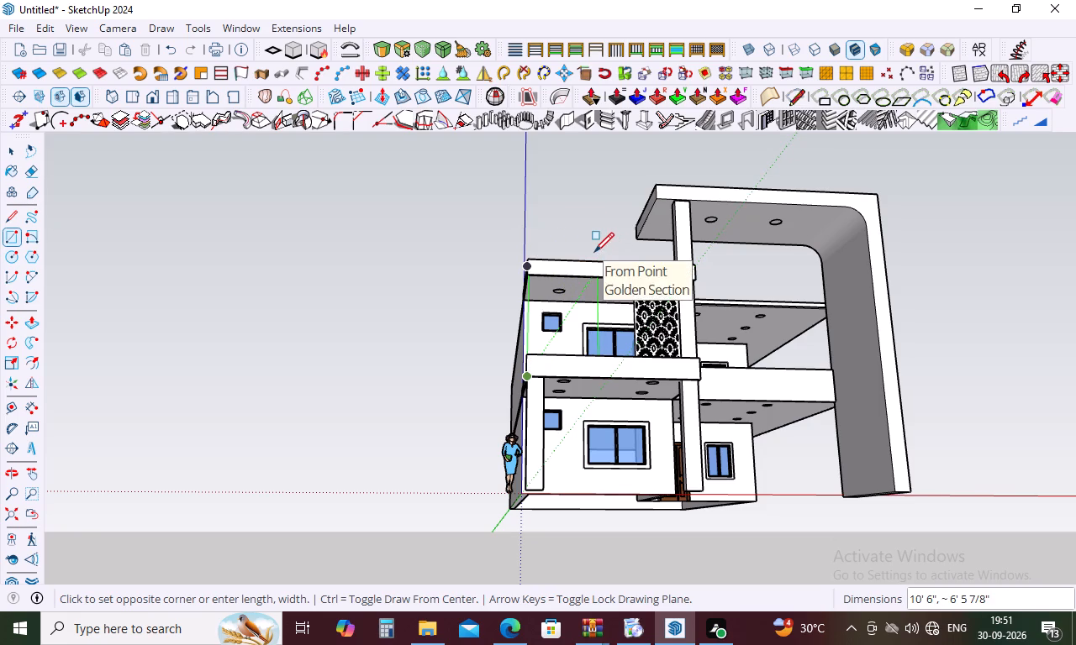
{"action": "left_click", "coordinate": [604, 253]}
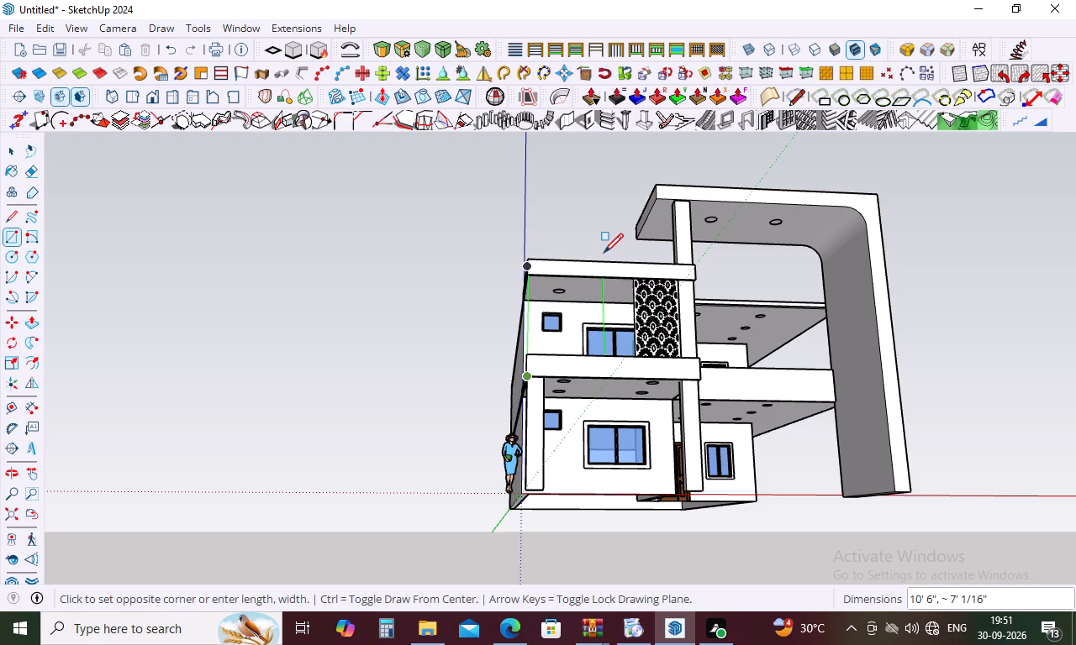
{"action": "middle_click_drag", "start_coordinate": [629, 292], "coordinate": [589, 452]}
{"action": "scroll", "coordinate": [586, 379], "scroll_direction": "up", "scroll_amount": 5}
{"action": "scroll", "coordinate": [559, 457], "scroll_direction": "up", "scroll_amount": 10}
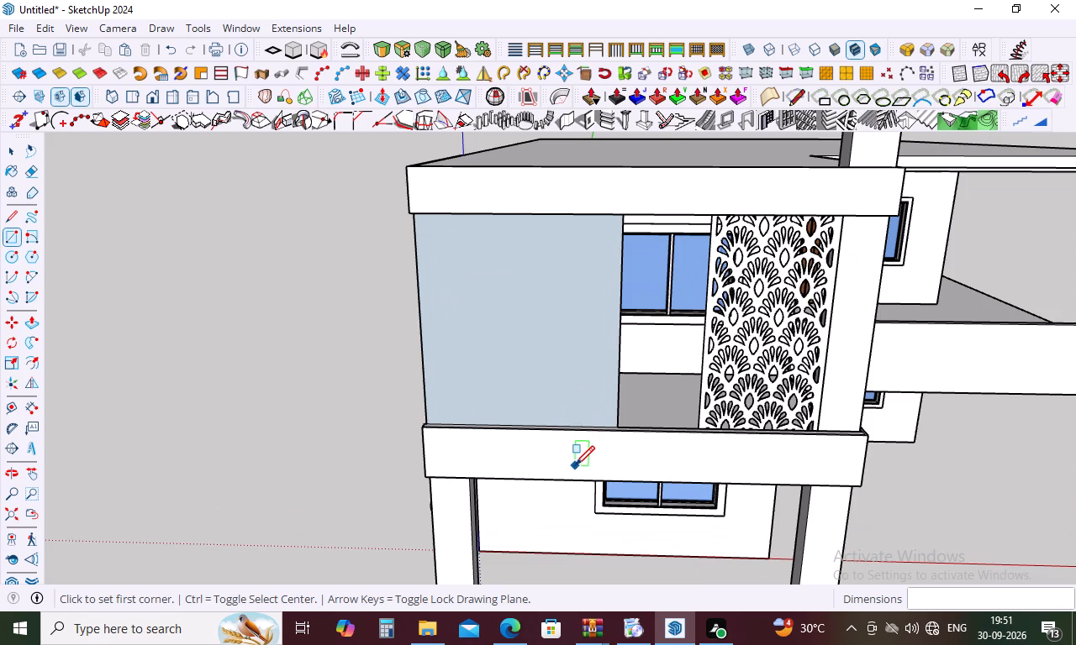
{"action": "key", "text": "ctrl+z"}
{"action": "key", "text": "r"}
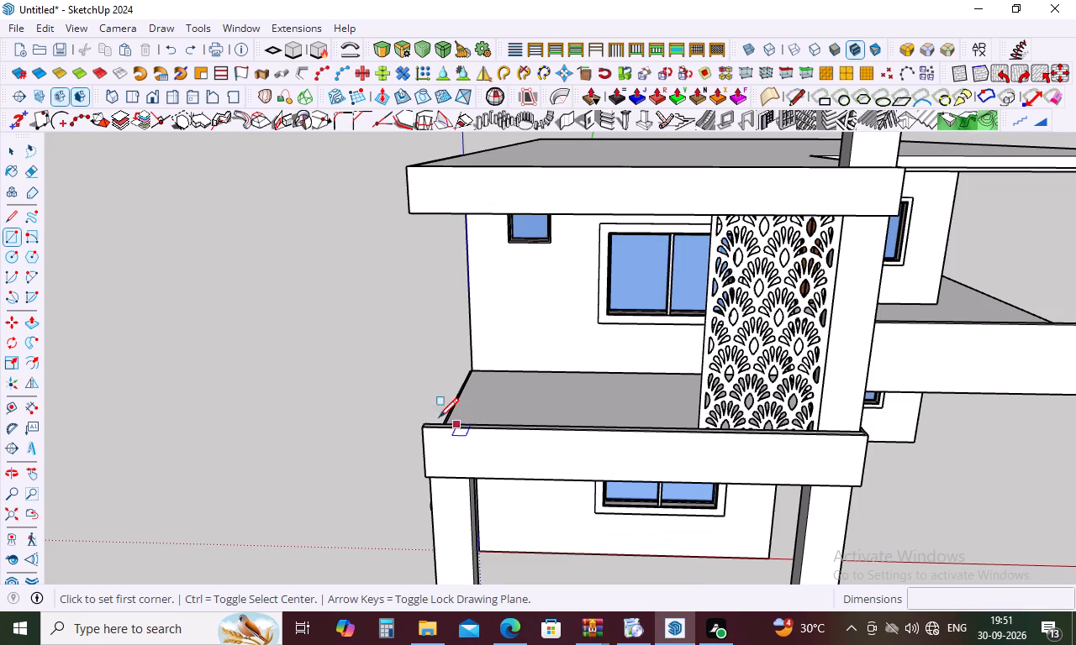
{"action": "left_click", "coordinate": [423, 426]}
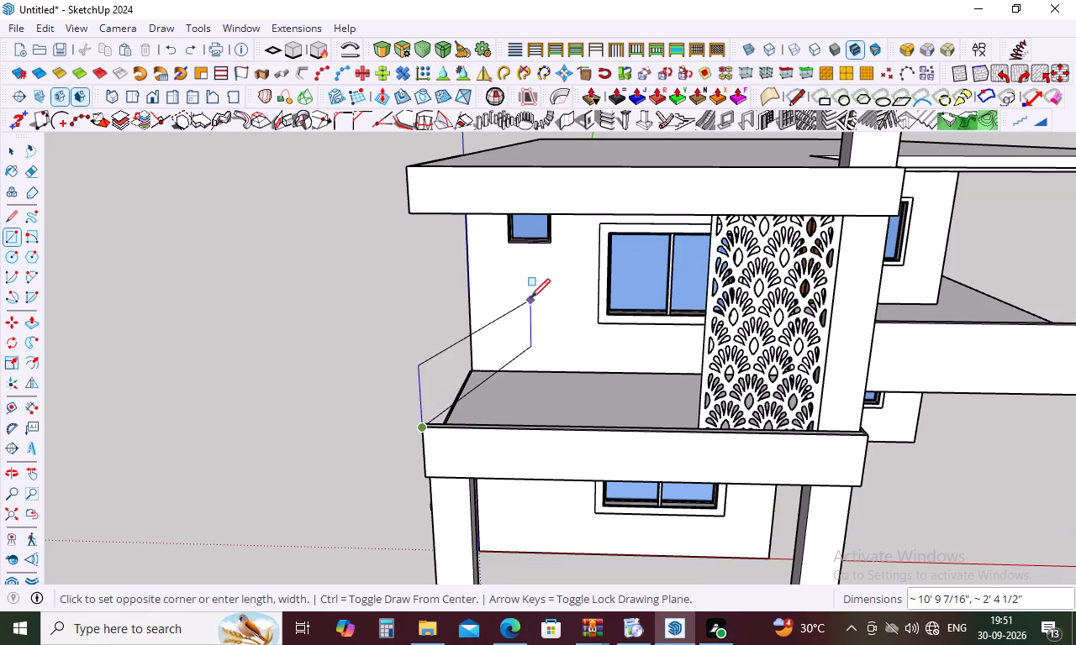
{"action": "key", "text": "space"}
Draw a vertical rectangle about 4' 2" wide by 16' 5" high from the balcony parapet's top outer corner, rising above the roof fascia.
{"action": "key", "text": "r"}
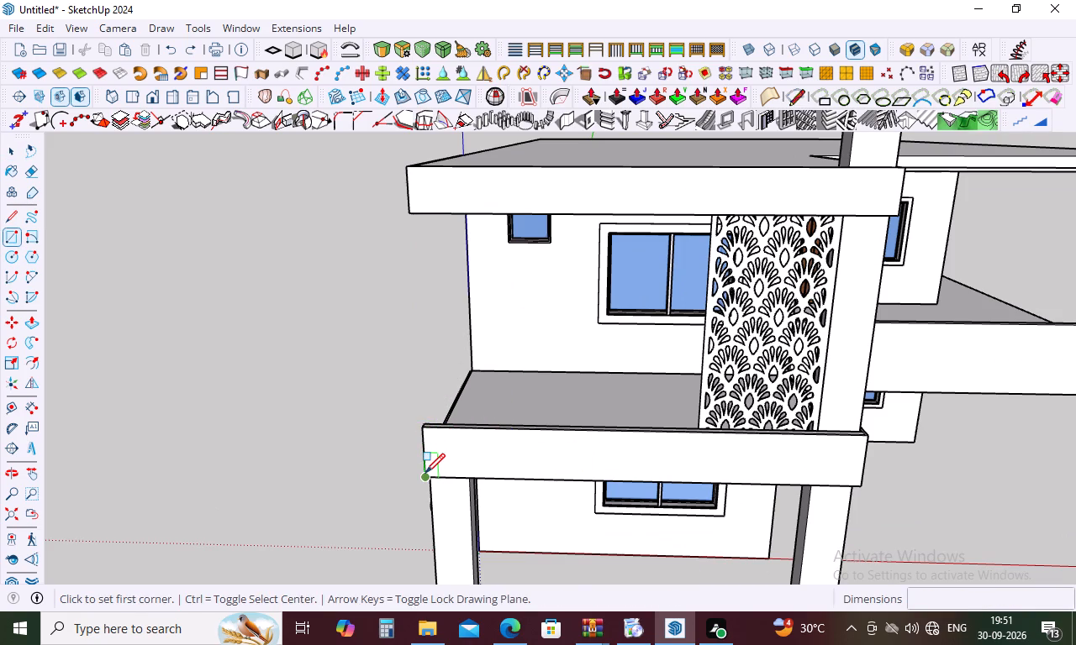
{"action": "left_click", "coordinate": [421, 426]}
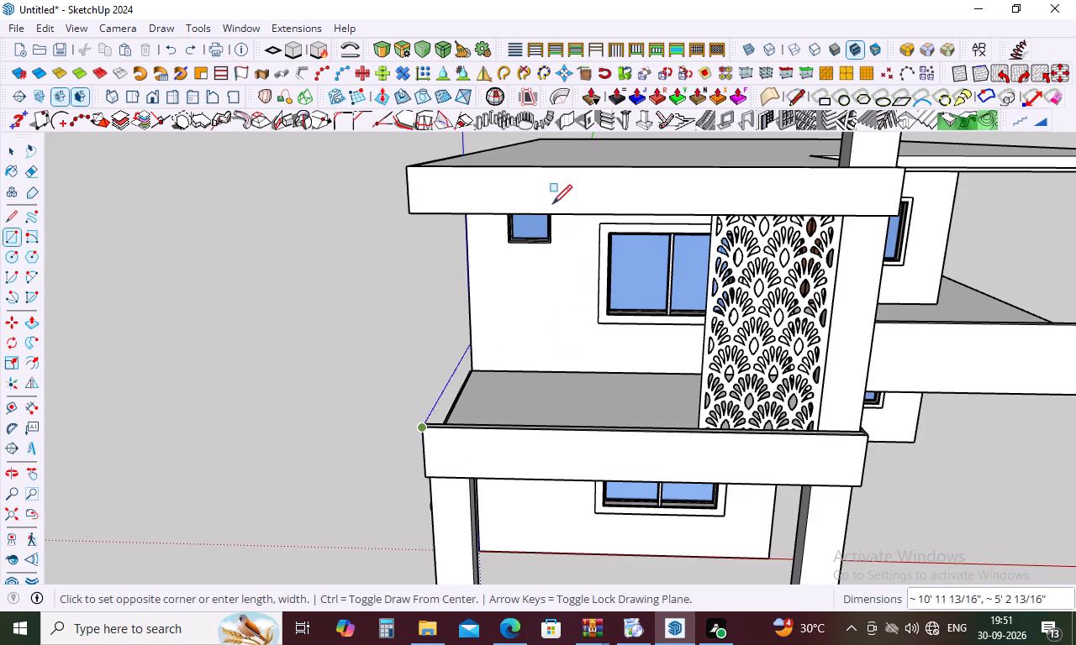
{"action": "scroll", "coordinate": [567, 145], "scroll_direction": "down", "scroll_amount": 7}
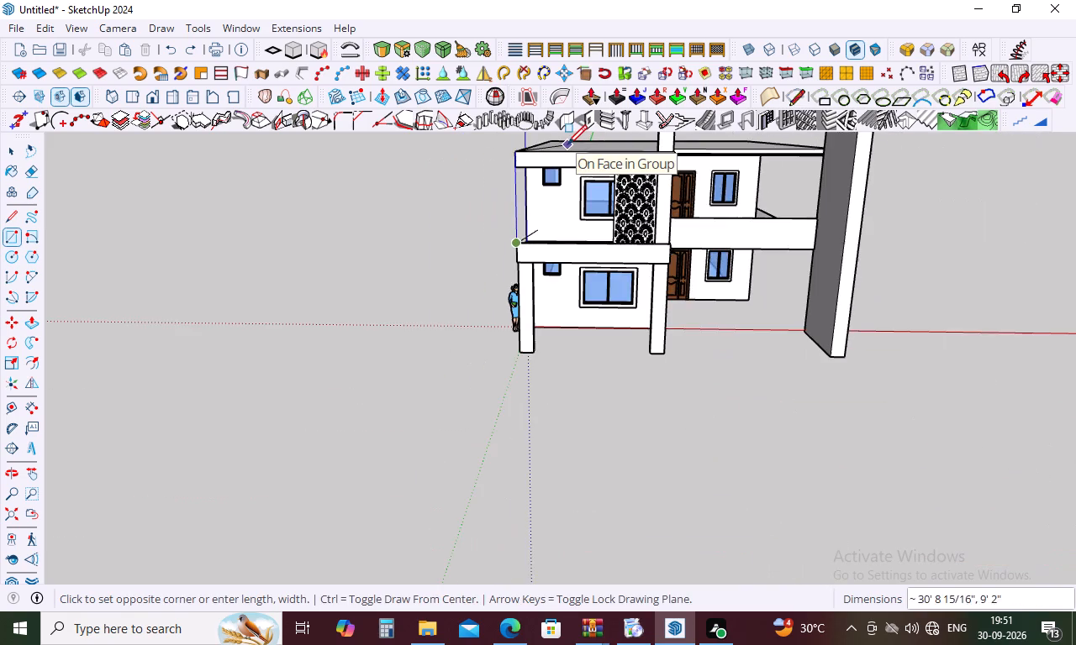
{"action": "scroll", "coordinate": [567, 144], "scroll_direction": "down", "scroll_amount": 12}
{"action": "middle_click_drag", "start_coordinate": [574, 225], "coordinate": [581, 187]}
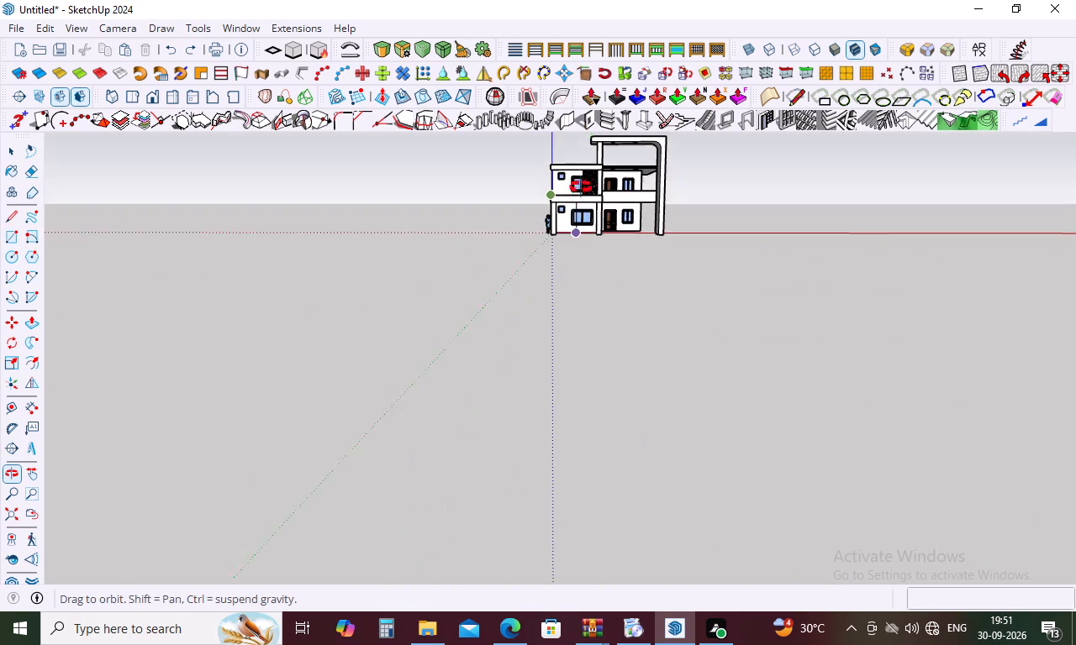
{"action": "middle_click_drag", "start_coordinate": [581, 187], "coordinate": [583, 170]}
{"action": "scroll", "coordinate": [588, 145], "scroll_direction": "up", "scroll_amount": 19}
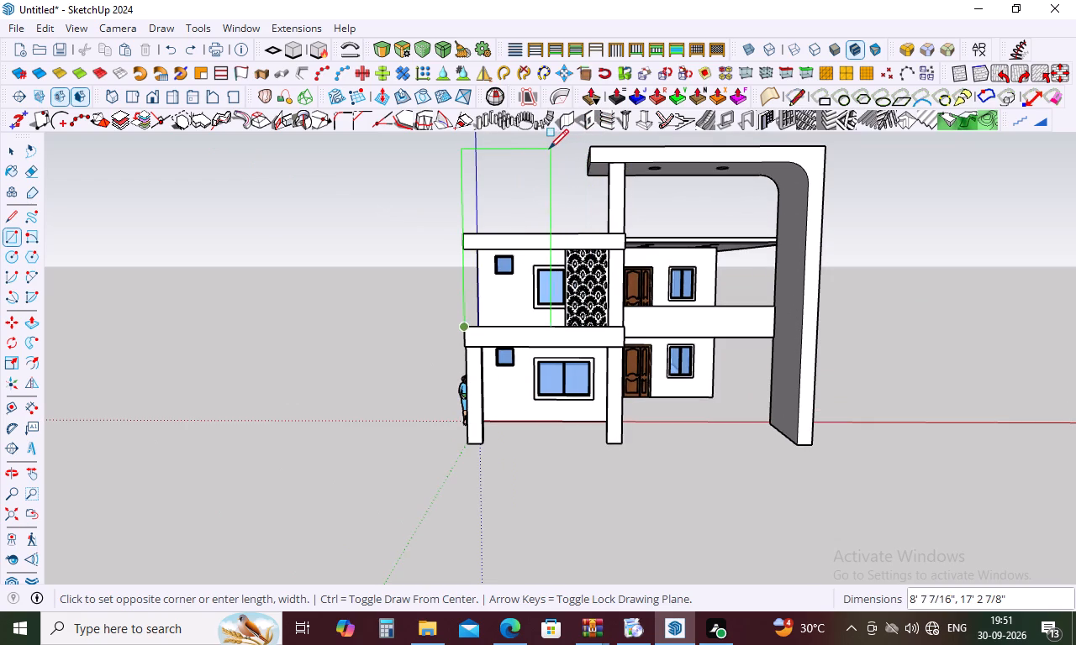
{"action": "left_click", "coordinate": [504, 158]}
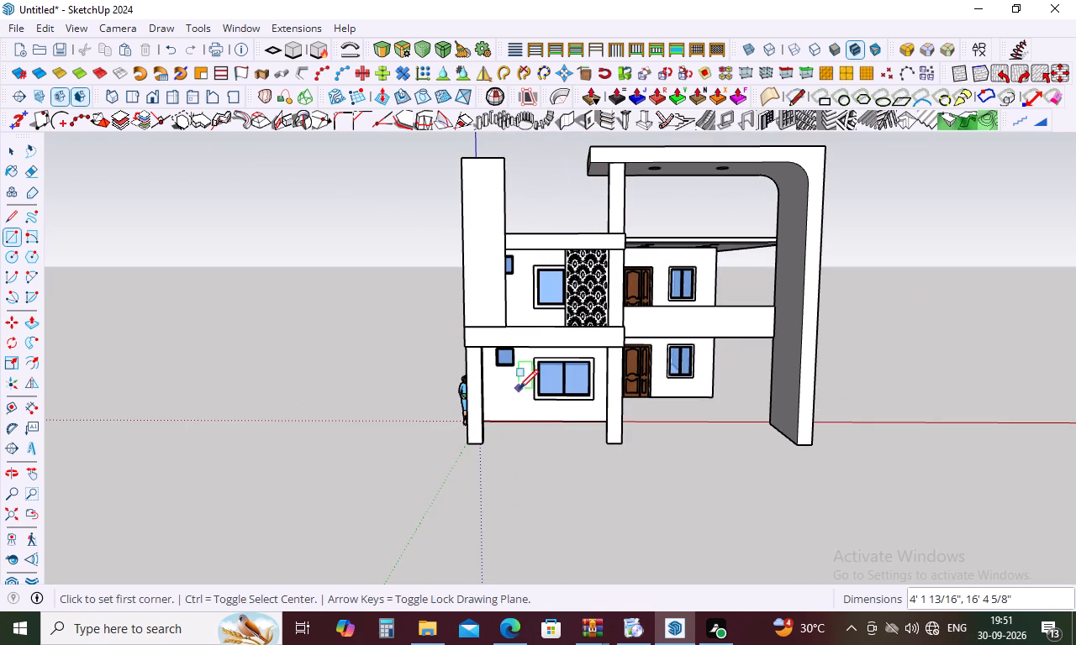
Push/Pull the tall panel's back face about 1 1/16" toward the house to give the panel thickness.
{"action": "middle_click_drag", "start_coordinate": [519, 389], "coordinate": [986, 433]}
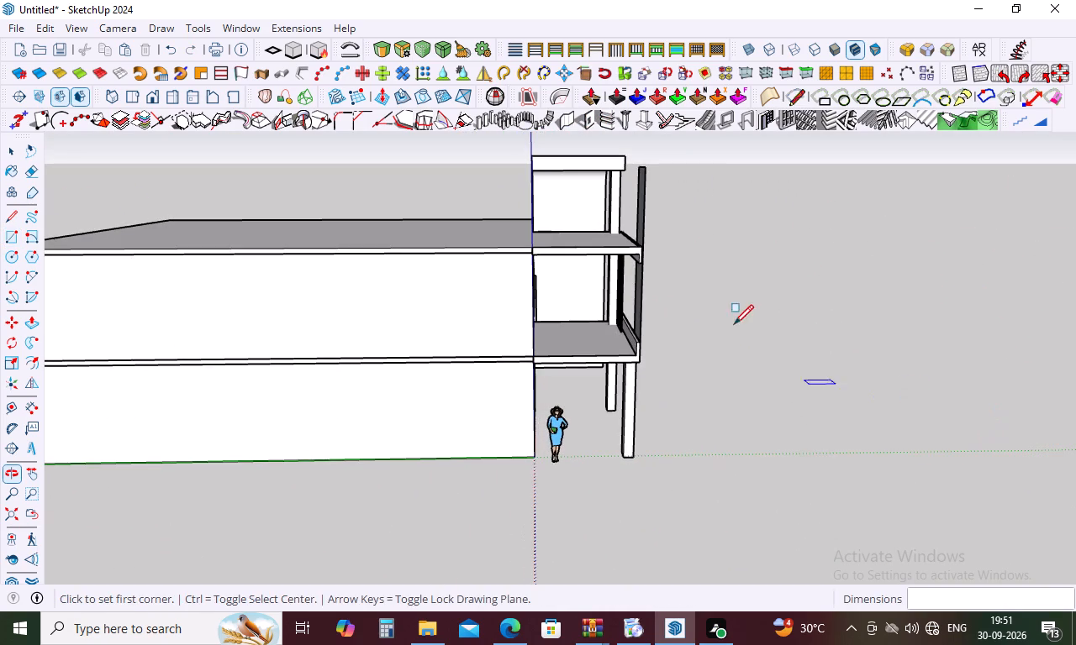
{"action": "scroll", "coordinate": [643, 230], "scroll_direction": "up", "scroll_amount": 17}
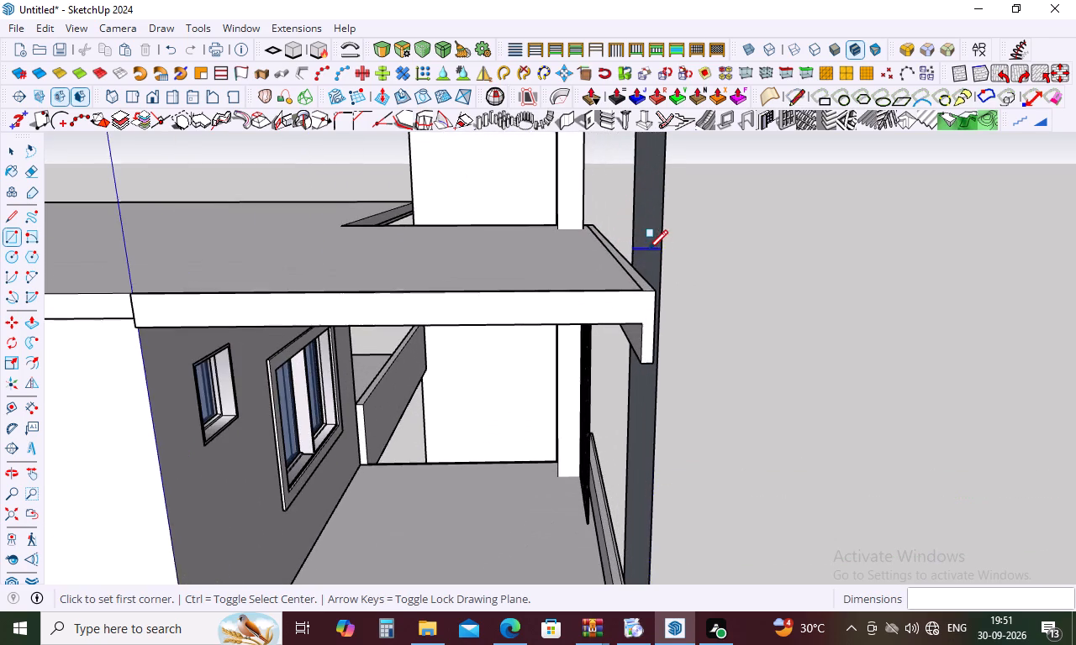
{"action": "scroll", "coordinate": [661, 301], "scroll_direction": "up", "scroll_amount": 5}
{"action": "scroll", "coordinate": [668, 392], "scroll_direction": "up", "scroll_amount": 5}
{"action": "key", "text": "Escape"}
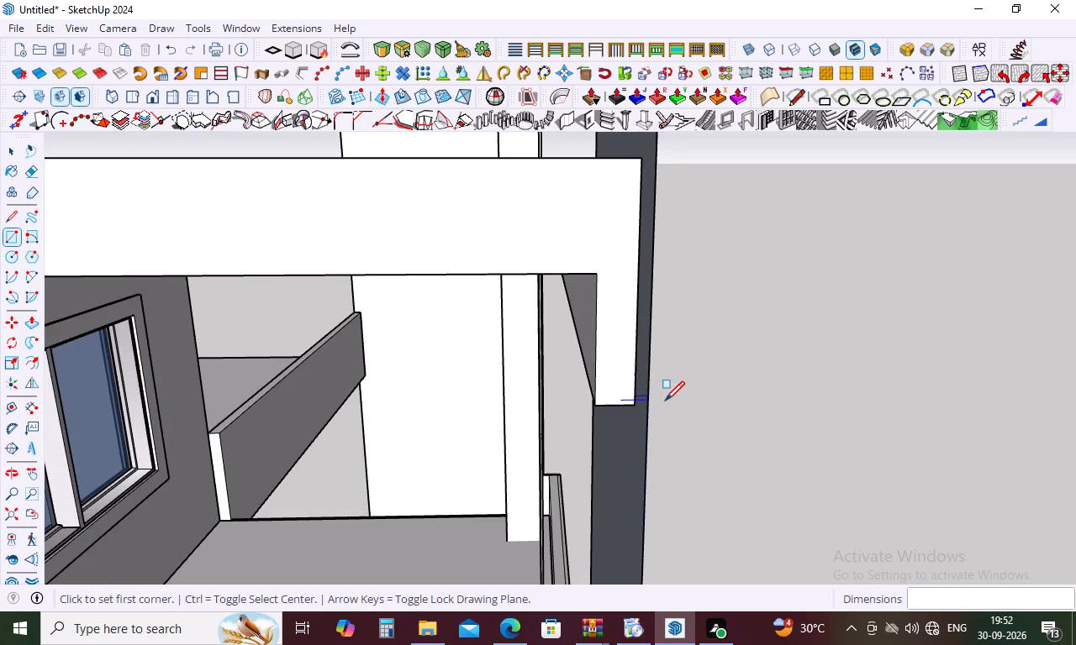
{"action": "key", "text": "p"}
{"action": "left_click", "coordinate": [630, 468]}
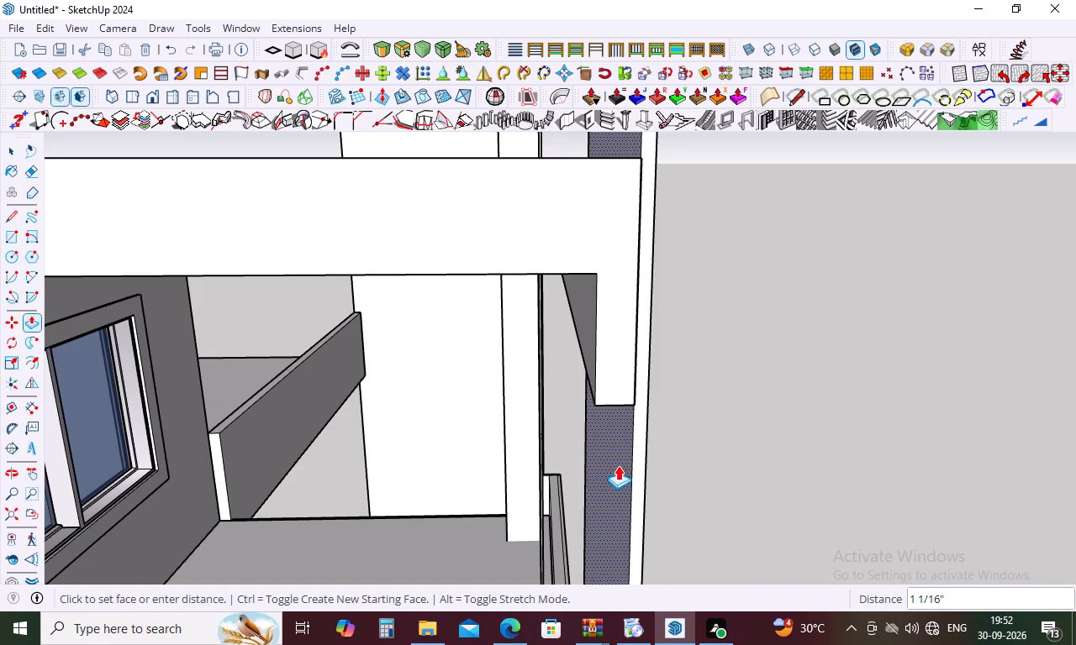
{"action": "left_click", "coordinate": [618, 465]}
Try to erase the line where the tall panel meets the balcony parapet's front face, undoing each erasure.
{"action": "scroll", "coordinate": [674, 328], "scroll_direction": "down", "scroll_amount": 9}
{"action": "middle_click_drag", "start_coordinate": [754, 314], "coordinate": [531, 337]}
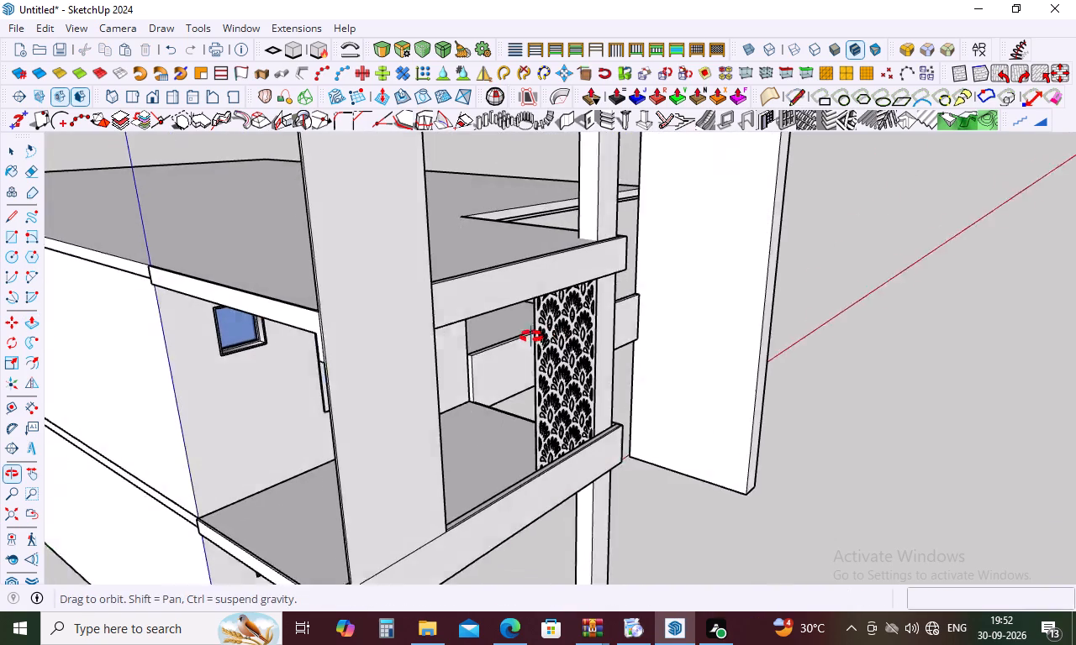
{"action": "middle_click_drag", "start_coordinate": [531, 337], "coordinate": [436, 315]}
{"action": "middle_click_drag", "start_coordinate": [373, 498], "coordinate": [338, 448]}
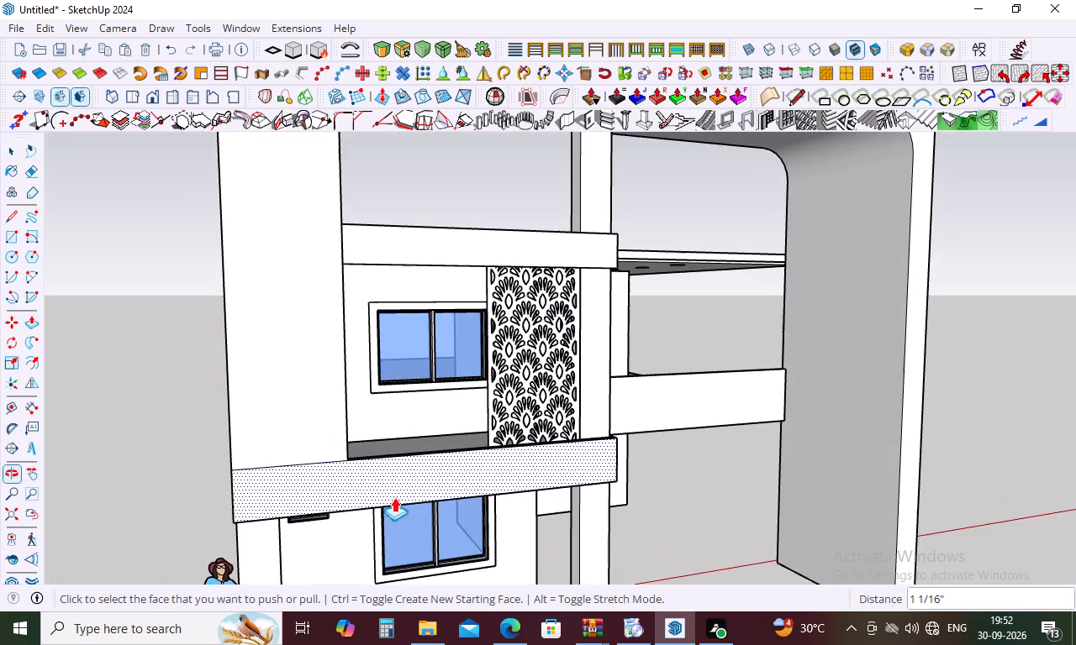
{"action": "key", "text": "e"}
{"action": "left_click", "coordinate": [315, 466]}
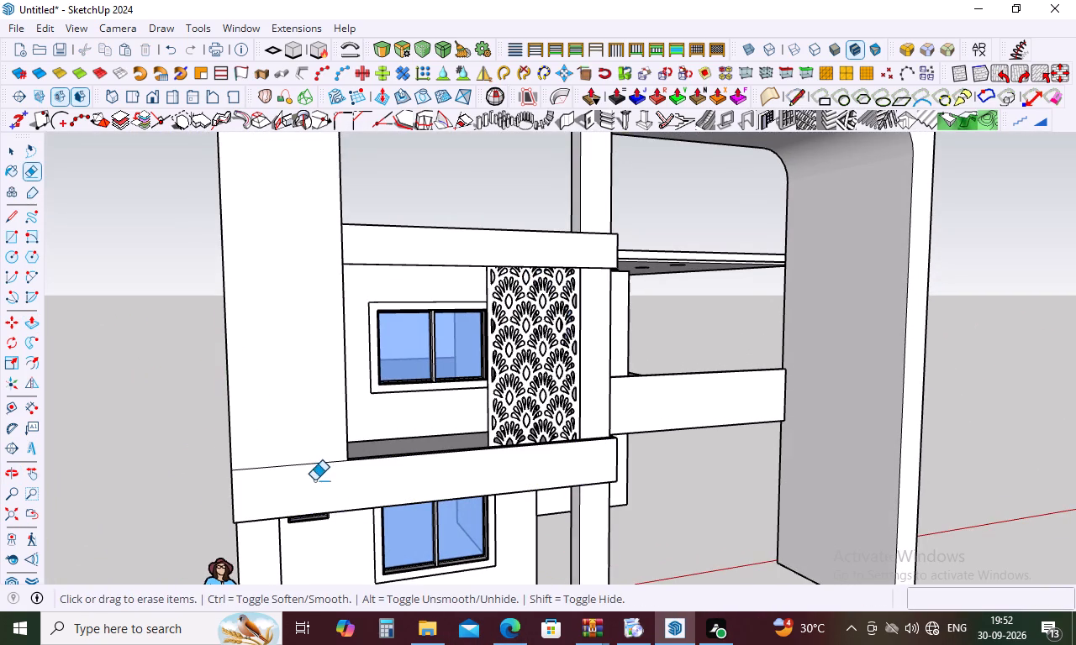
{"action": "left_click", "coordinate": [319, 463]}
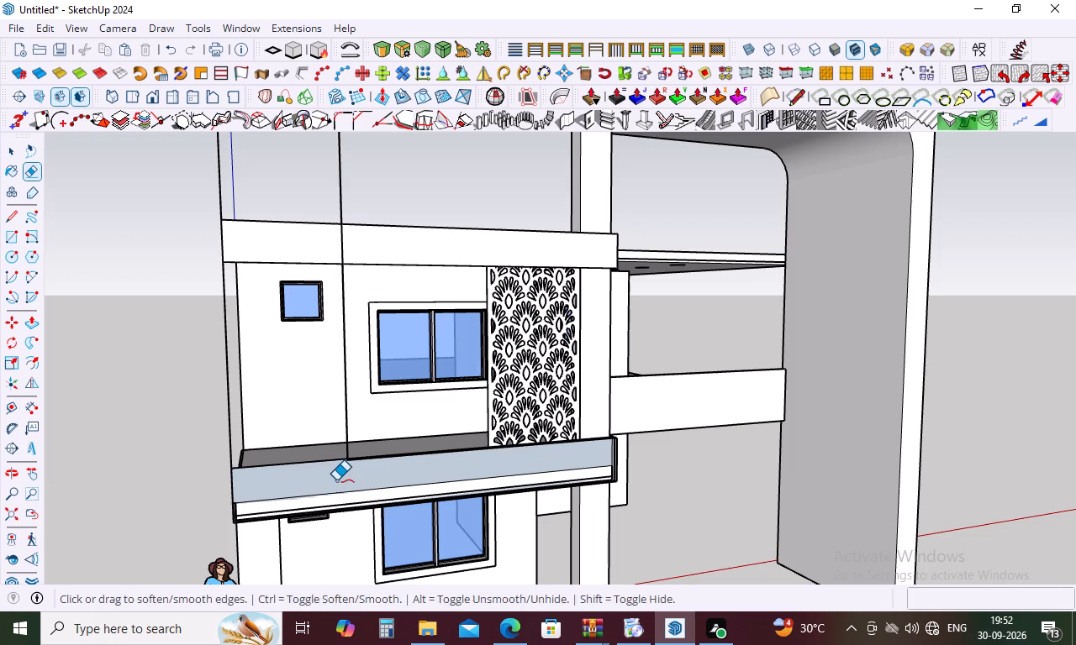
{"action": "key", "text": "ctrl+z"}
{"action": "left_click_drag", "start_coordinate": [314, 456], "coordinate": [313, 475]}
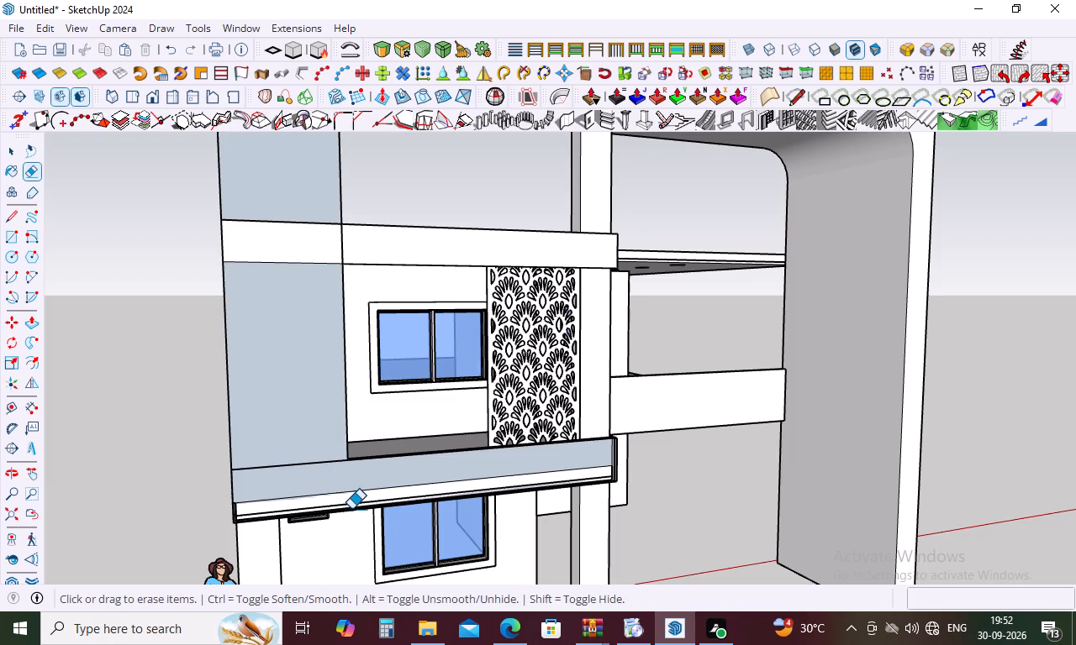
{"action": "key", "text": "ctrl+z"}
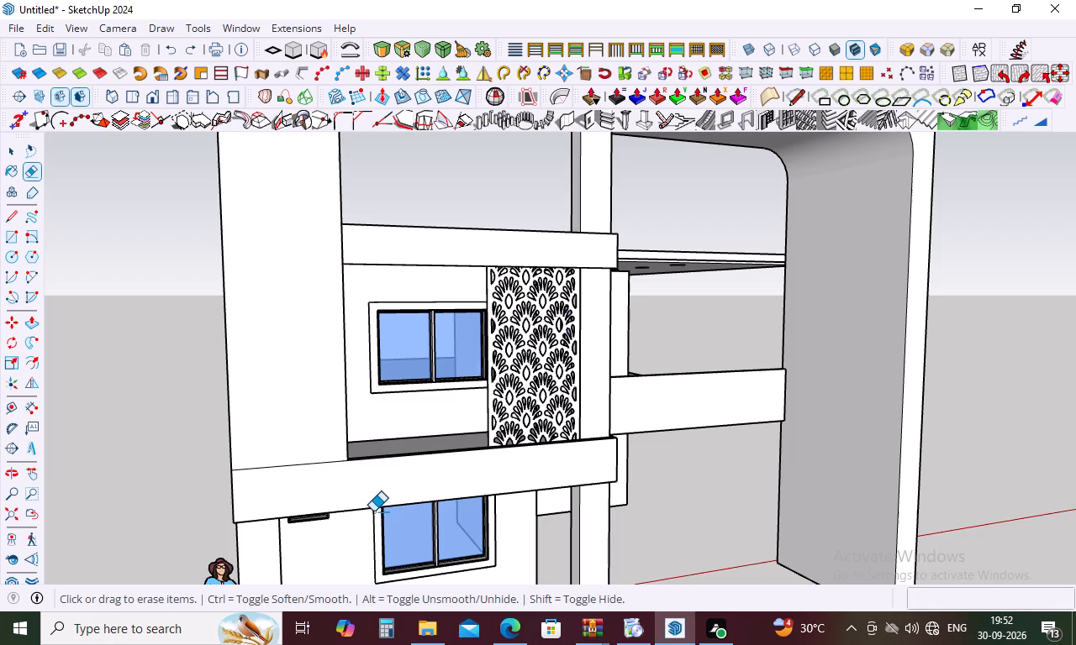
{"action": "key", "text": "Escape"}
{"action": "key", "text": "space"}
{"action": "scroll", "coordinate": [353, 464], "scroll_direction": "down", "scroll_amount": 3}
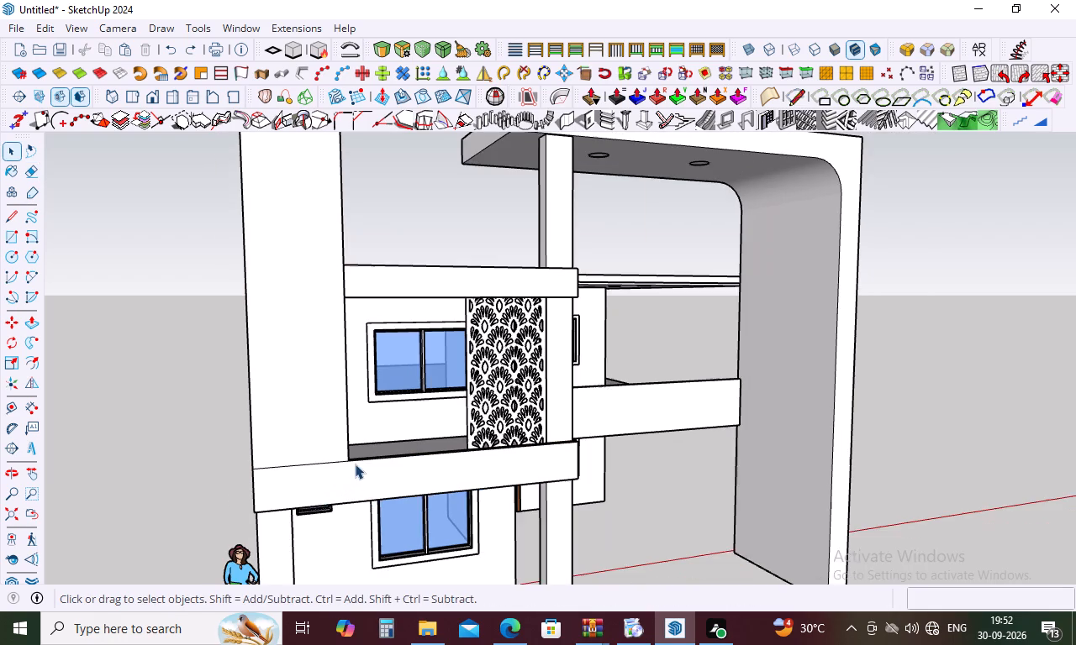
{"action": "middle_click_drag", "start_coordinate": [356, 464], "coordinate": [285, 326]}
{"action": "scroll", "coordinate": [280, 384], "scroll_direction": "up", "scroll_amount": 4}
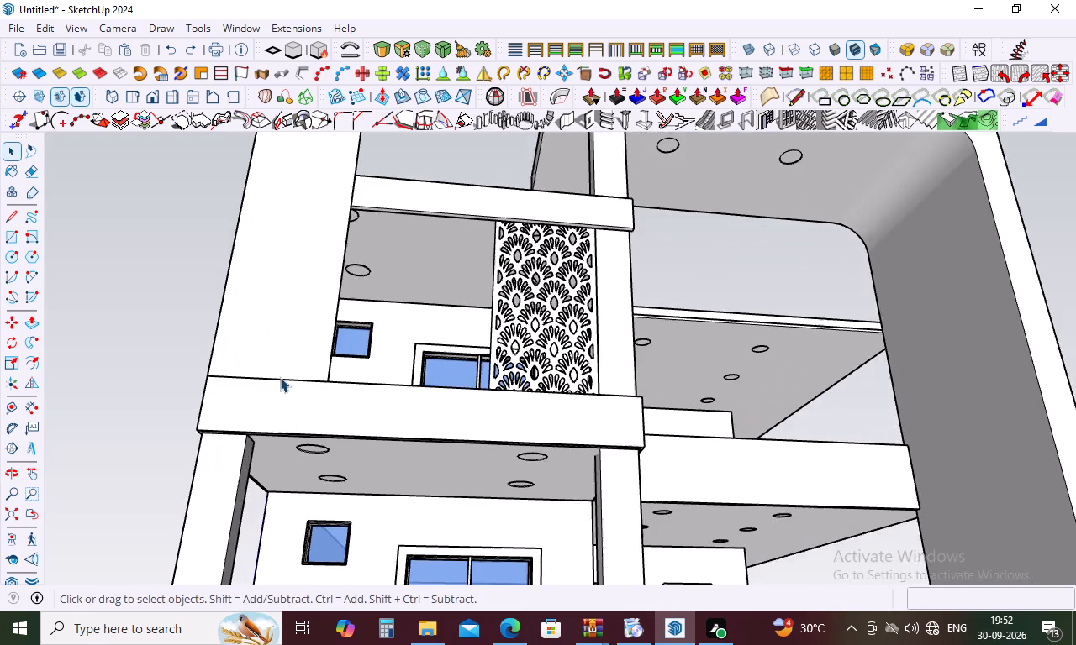
Examine the joint between the tall panel and the balcony parapet, selecting the parapet's front face to see how they connect.
{"action": "scroll", "coordinate": [280, 377], "scroll_direction": "up", "scroll_amount": 11}
{"action": "scroll", "coordinate": [309, 393], "scroll_direction": "up", "scroll_amount": 15}
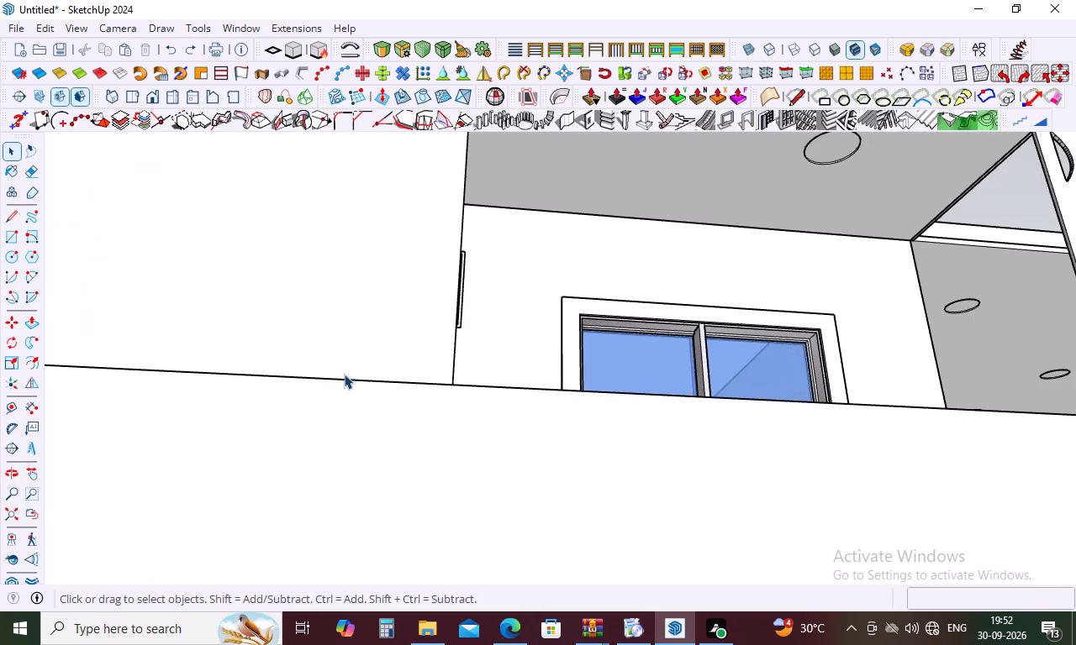
{"action": "middle_click_drag", "start_coordinate": [344, 374], "coordinate": [553, 548]}
{"action": "middle_click_drag", "start_coordinate": [606, 392], "coordinate": [584, 568]}
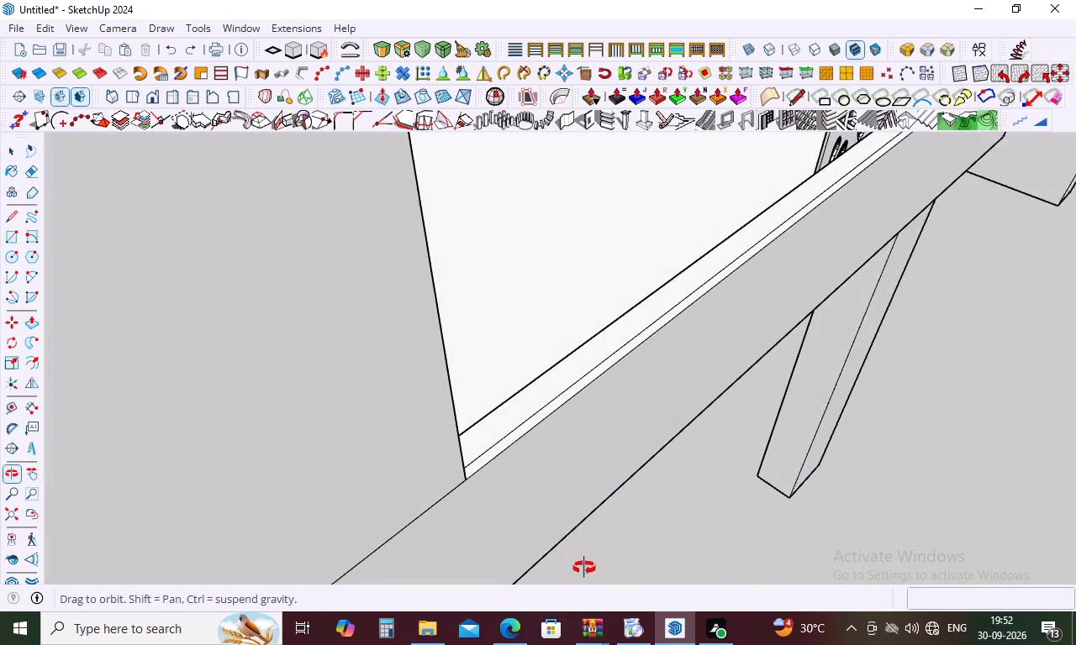
{"action": "middle_click_drag", "start_coordinate": [584, 568], "coordinate": [583, 568]}
{"action": "left_click", "coordinate": [425, 510]}
{"action": "double_click", "coordinate": [425, 510]}
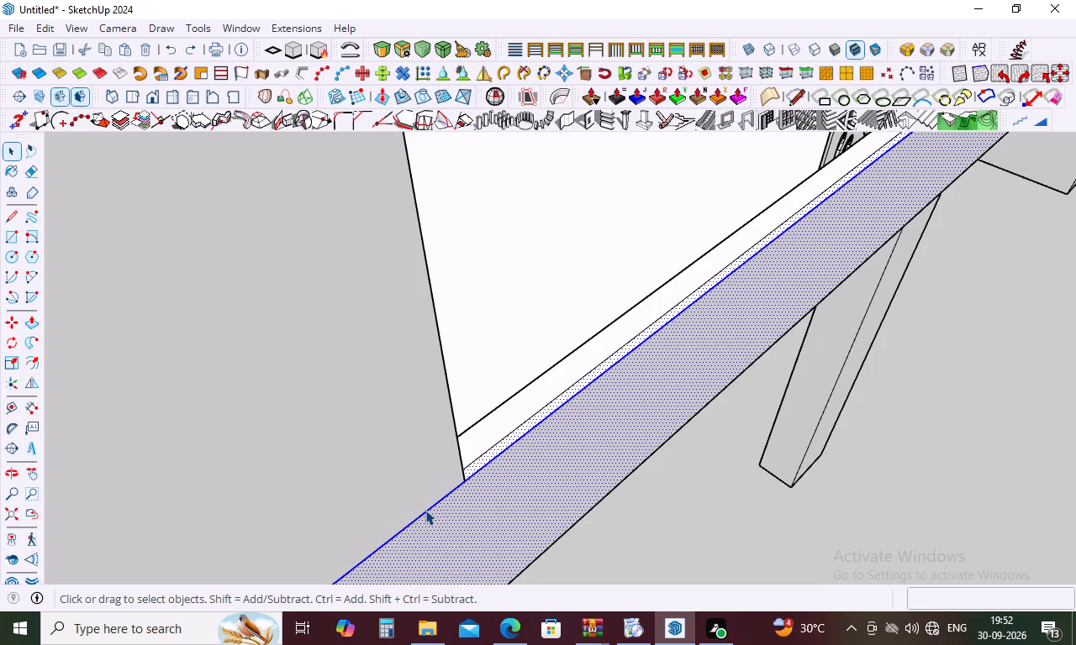
{"action": "left_click", "coordinate": [440, 505]}
{"action": "double_click", "coordinate": [440, 505]}
{"action": "scroll", "coordinate": [490, 427], "scroll_direction": "down", "scroll_amount": 8}
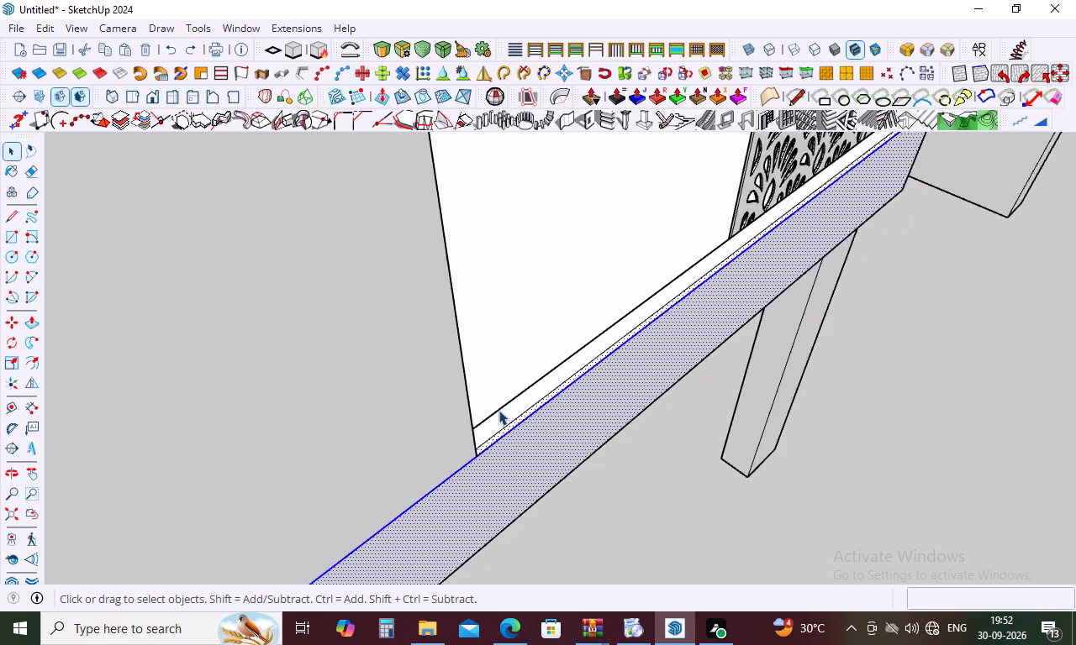
{"action": "scroll", "coordinate": [499, 406], "scroll_direction": "down", "scroll_amount": 9}
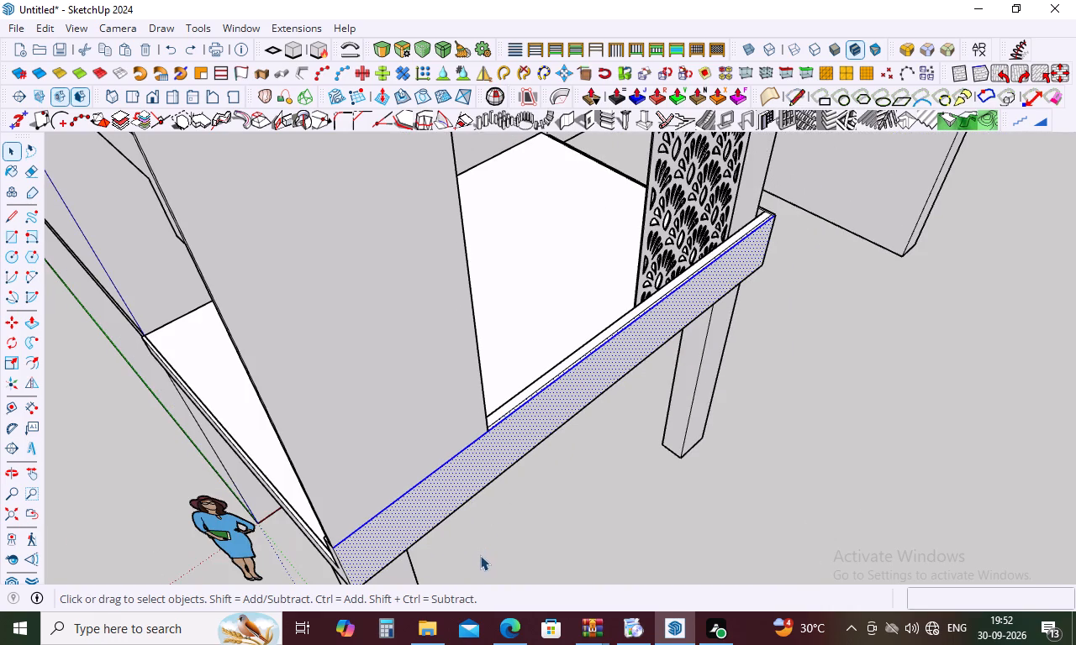
Undo the tall panel's thickness and its rectangle above the balcony parapet.
{"action": "key", "text": "ctrl+z"}
{"action": "key", "text": "ctrl+z"}
{"action": "scroll", "coordinate": [456, 462], "scroll_direction": "down", "scroll_amount": 4}
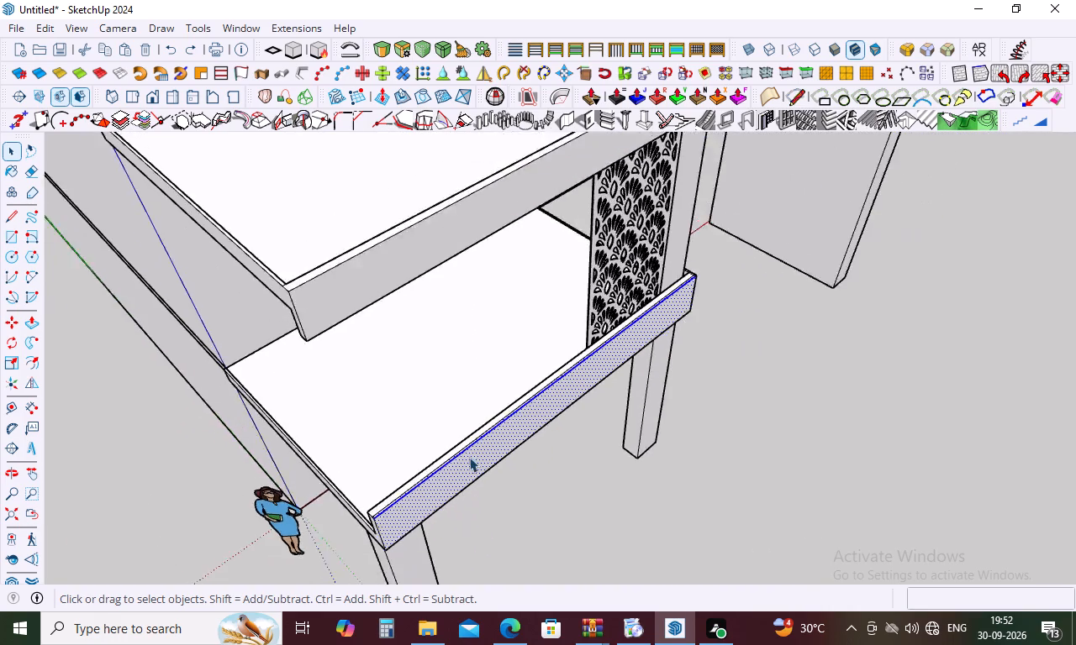
Draw a vertical rectangle about 8' 3" wide by 18' 3" high from the balcony parapet's bottom outer corner, rising above the roof fascia.
{"action": "middle_click_drag", "start_coordinate": [486, 465], "coordinate": [330, 302]}
{"action": "key", "text": "space"}
{"action": "left_click", "coordinate": [454, 525]}
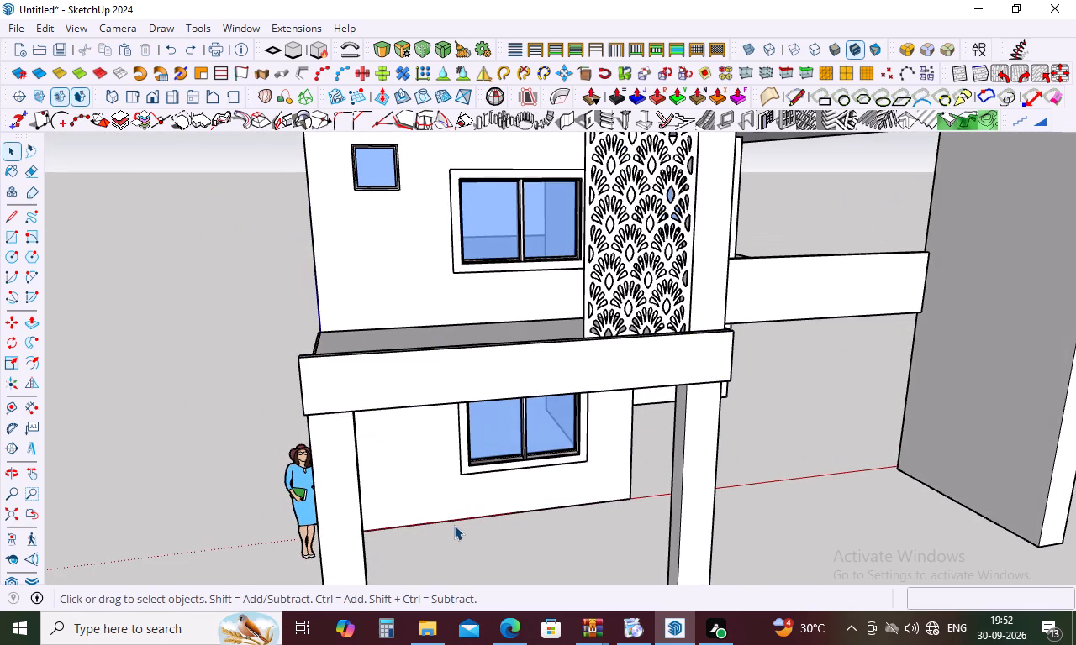
{"action": "key", "text": "r"}
{"action": "left_click", "coordinate": [305, 417]}
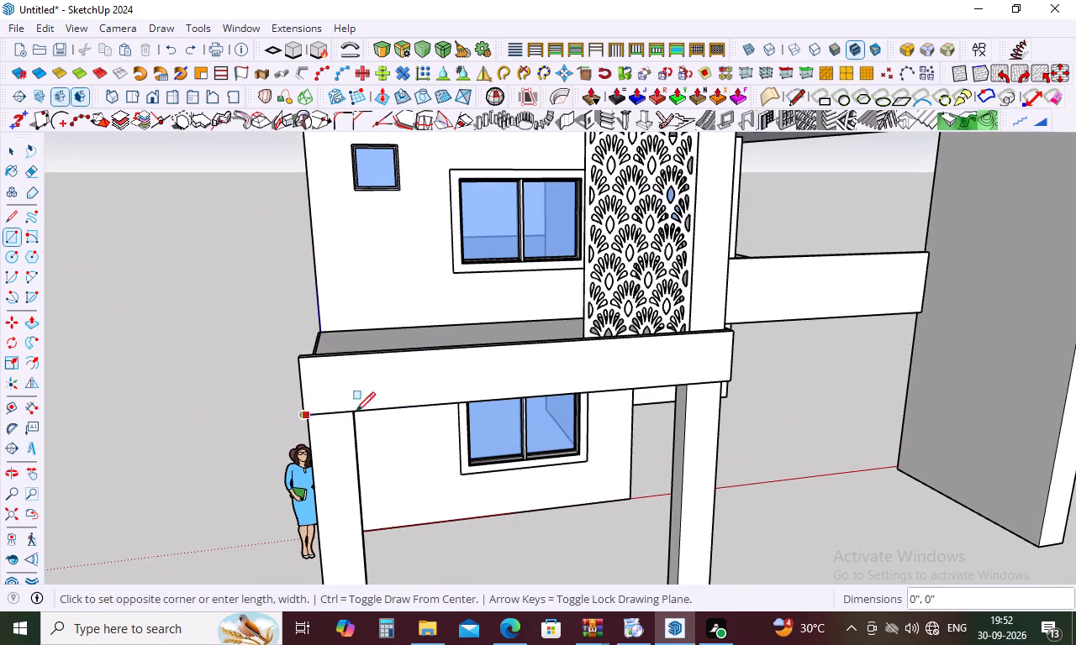
{"action": "scroll", "coordinate": [425, 306], "scroll_direction": "down", "scroll_amount": 9}
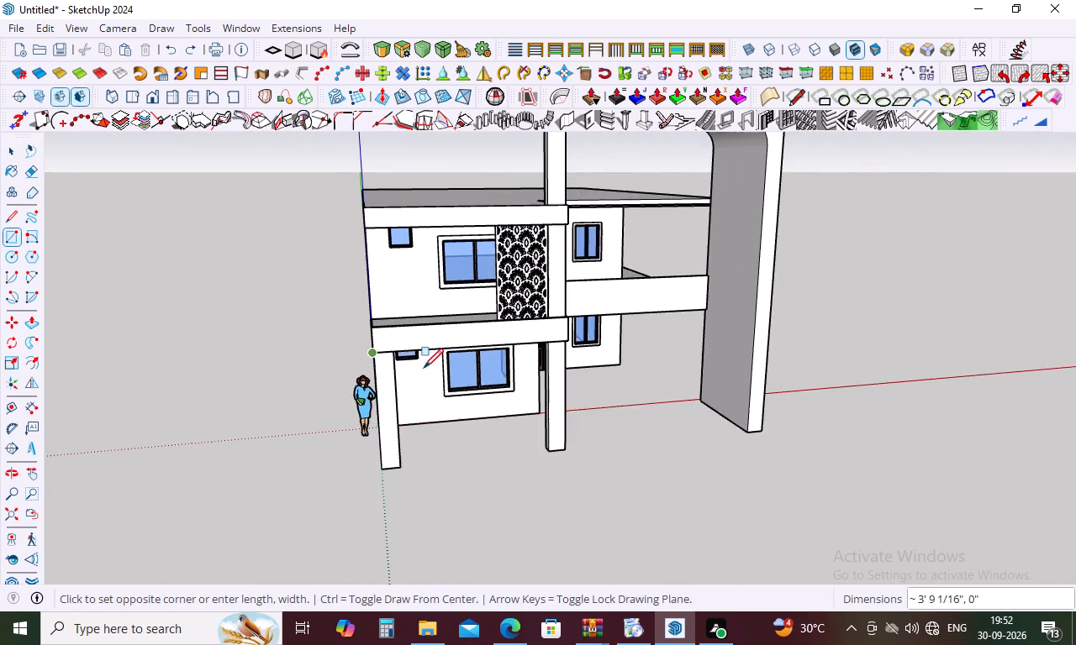
{"action": "scroll", "coordinate": [424, 368], "scroll_direction": "down", "scroll_amount": 8}
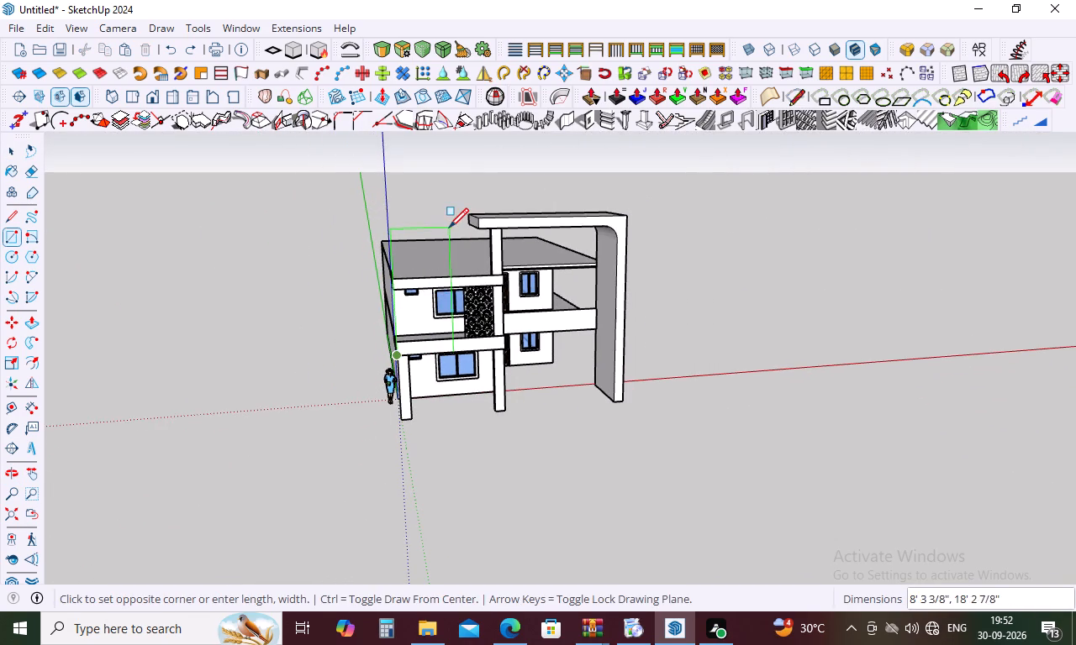
{"action": "left_click", "coordinate": [448, 228]}
{"action": "key", "text": "space"}
Examine where the tall rectangle overlaps the balcony parapet's front face, selecting that face to check how it is divided.
{"action": "middle_click_drag", "start_coordinate": [462, 428], "coordinate": [517, 529]}
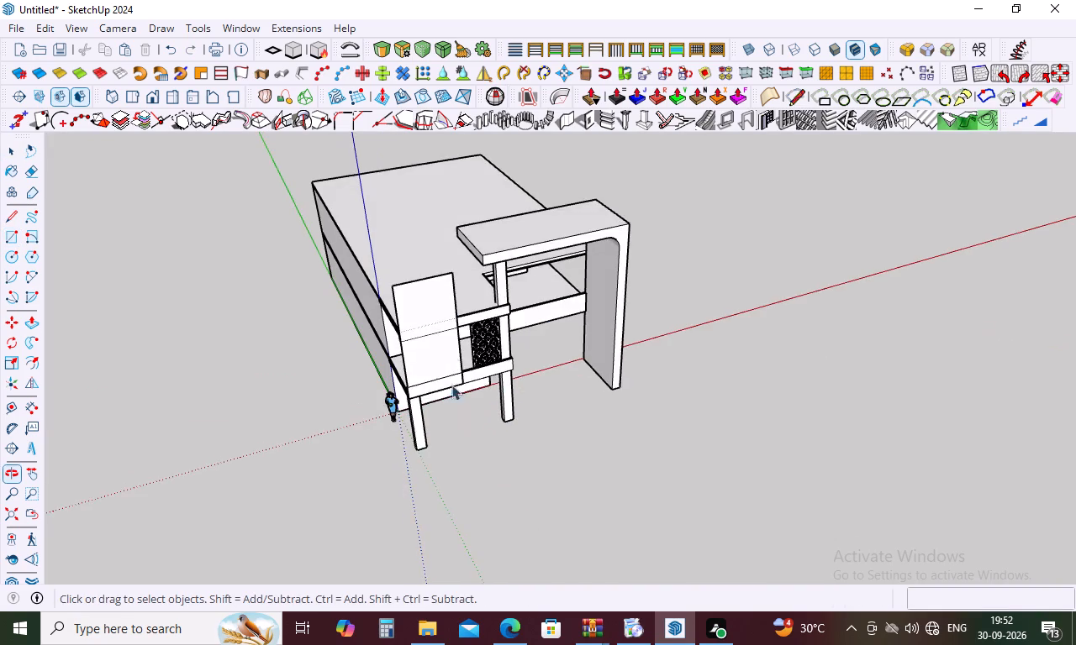
{"action": "scroll", "coordinate": [447, 356], "scroll_direction": "up", "scroll_amount": 15}
{"action": "left_click", "coordinate": [446, 380]}
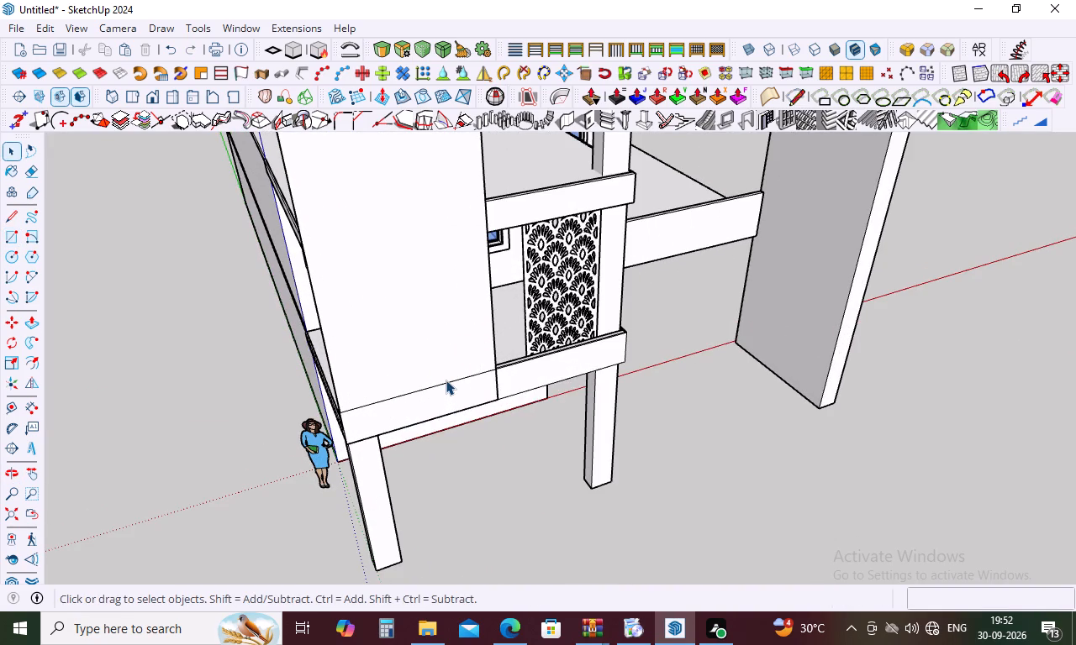
{"action": "left_click", "coordinate": [446, 380]}
{"action": "left_click", "coordinate": [462, 391]}
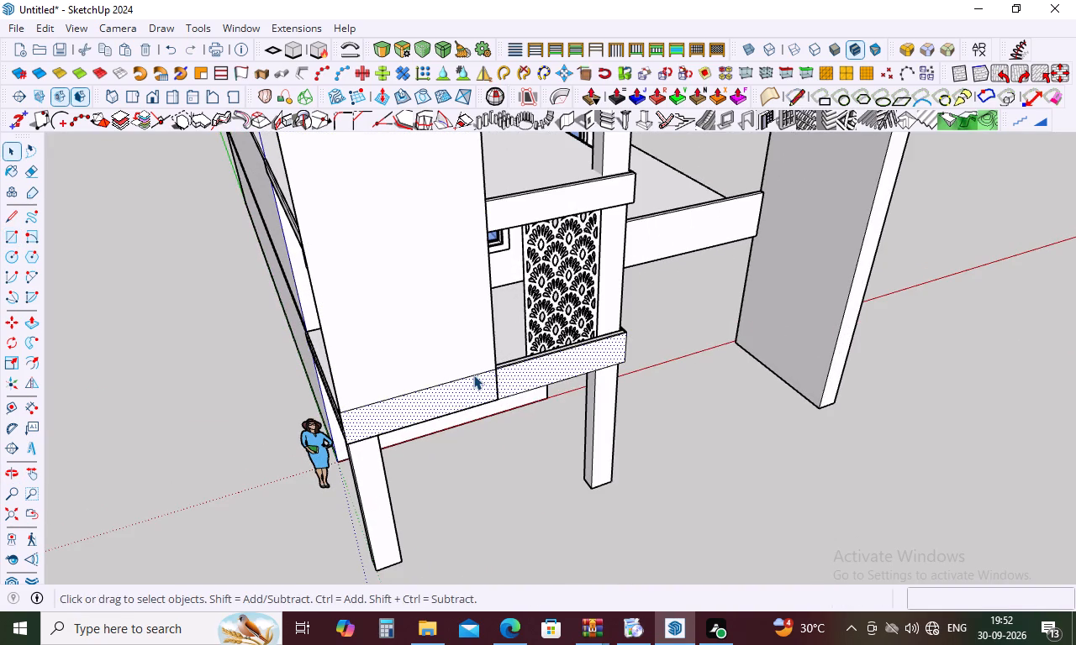
{"action": "left_click", "coordinate": [473, 375]}
{"action": "left_click", "coordinate": [472, 389]}
{"action": "scroll", "coordinate": [502, 388], "scroll_direction": "up", "scroll_amount": 4}
{"action": "middle_click_drag", "start_coordinate": [501, 385], "coordinate": [482, 357]}
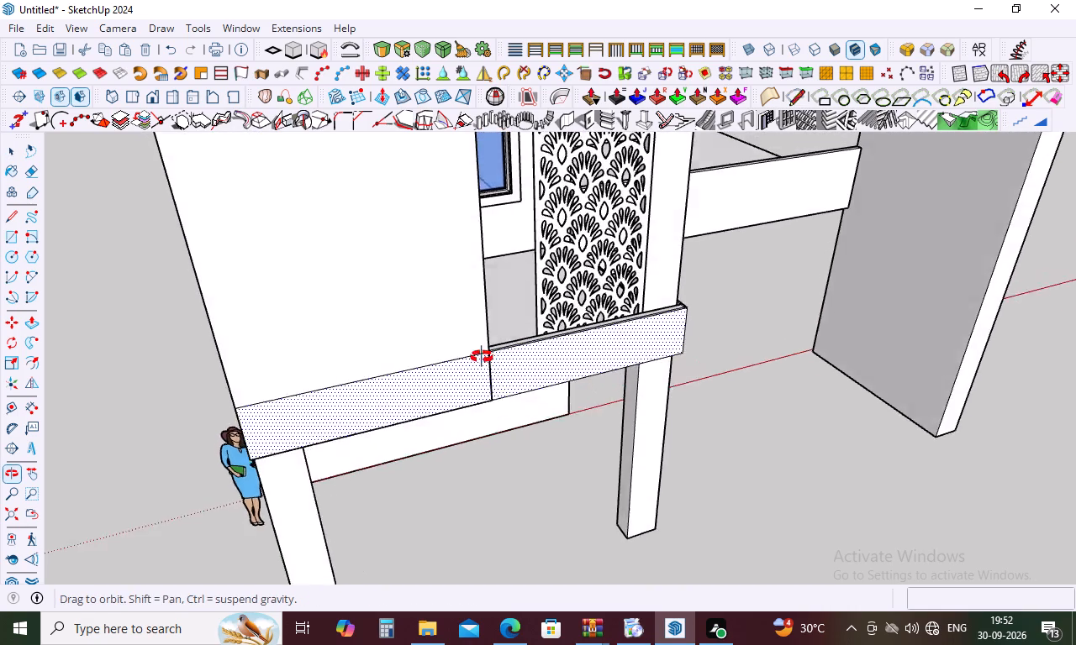
{"action": "middle_click_drag", "start_coordinate": [482, 357], "coordinate": [455, 291]}
{"action": "scroll", "coordinate": [494, 363], "scroll_direction": "up", "scroll_amount": 18}
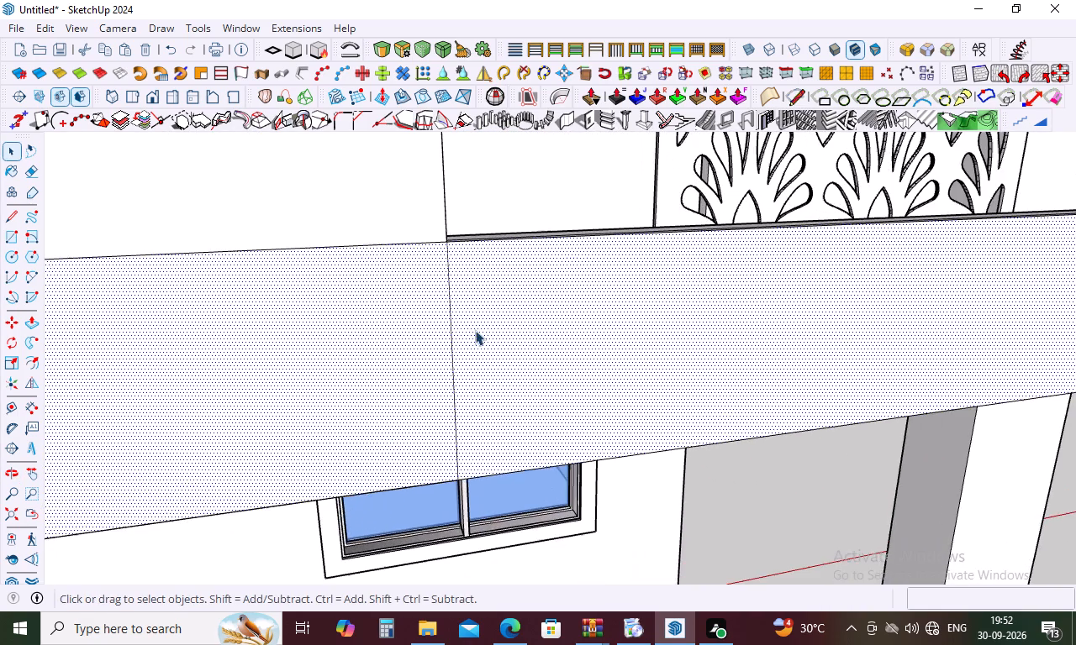
{"action": "middle_click_drag", "start_coordinate": [475, 330], "coordinate": [463, 343]}
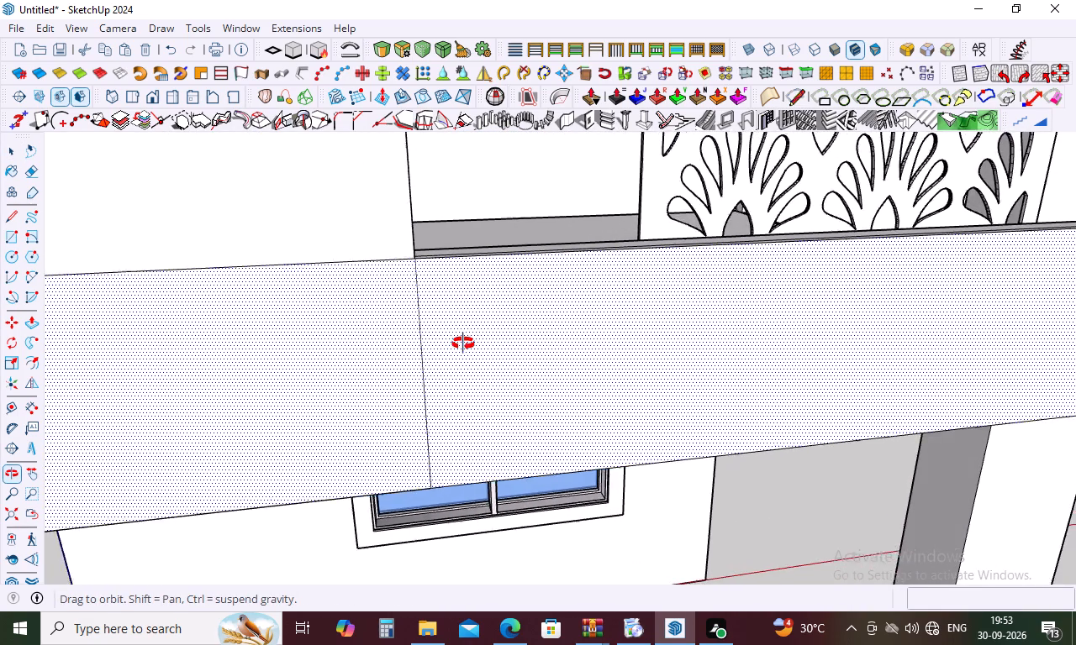
{"action": "middle_click_drag", "start_coordinate": [463, 343], "coordinate": [527, 343]}
{"action": "scroll", "coordinate": [548, 328], "scroll_direction": "down", "scroll_amount": 4}
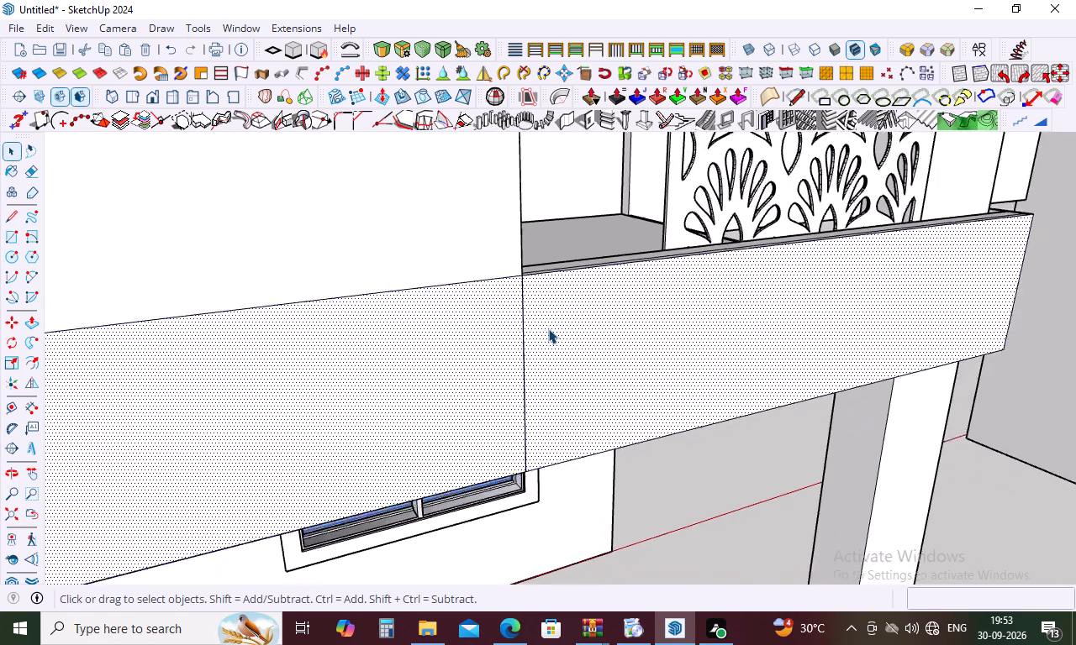
{"action": "scroll", "coordinate": [550, 328], "scroll_direction": "down", "scroll_amount": 8}
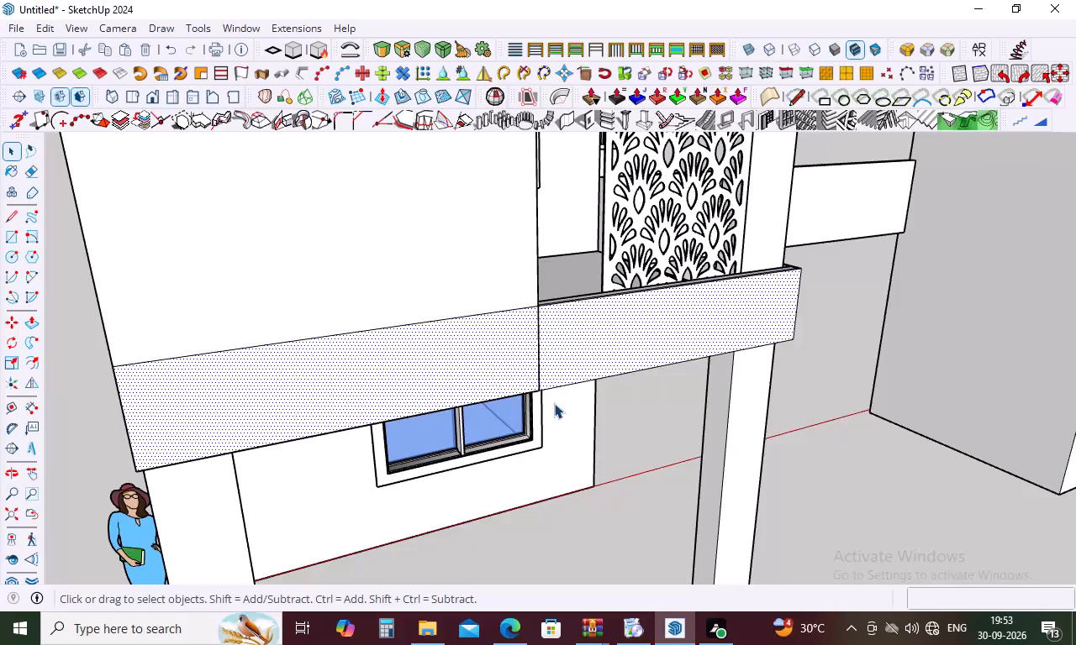
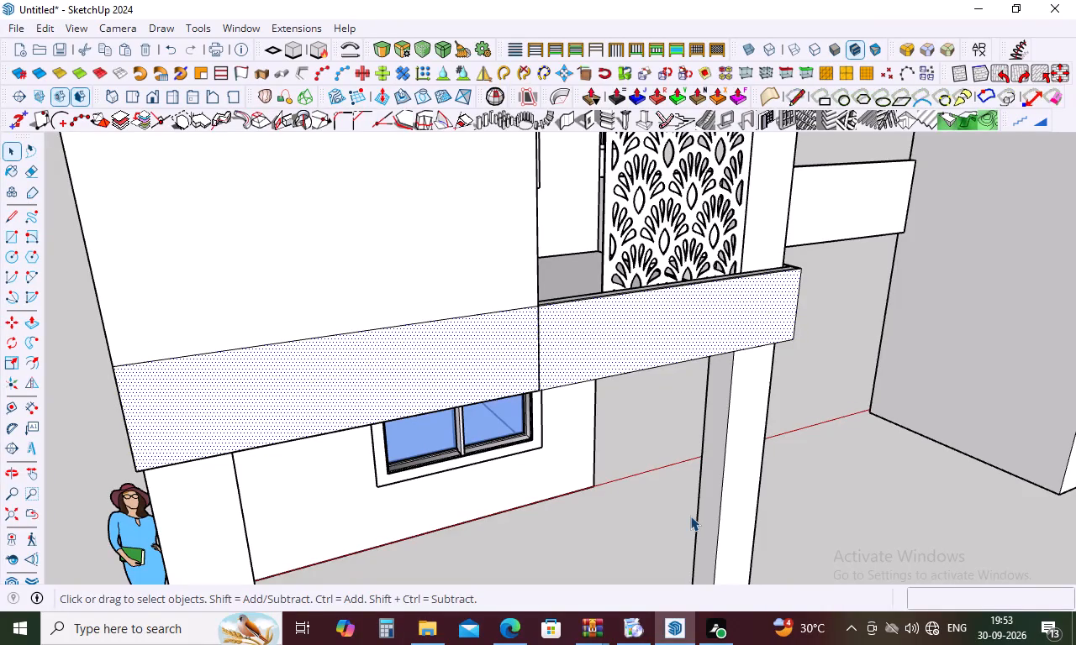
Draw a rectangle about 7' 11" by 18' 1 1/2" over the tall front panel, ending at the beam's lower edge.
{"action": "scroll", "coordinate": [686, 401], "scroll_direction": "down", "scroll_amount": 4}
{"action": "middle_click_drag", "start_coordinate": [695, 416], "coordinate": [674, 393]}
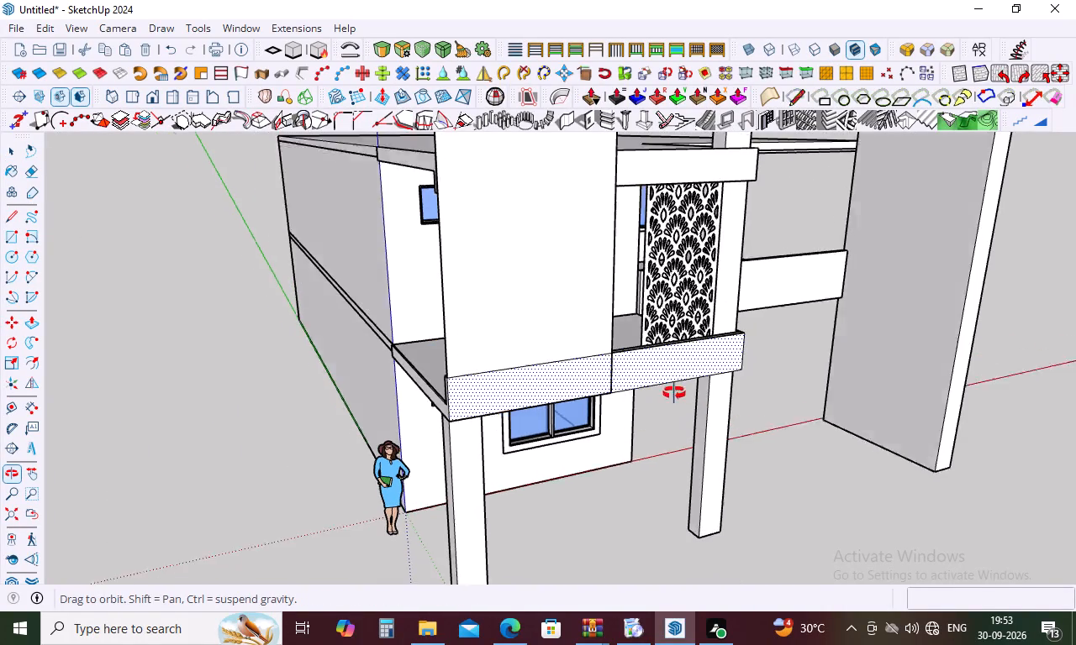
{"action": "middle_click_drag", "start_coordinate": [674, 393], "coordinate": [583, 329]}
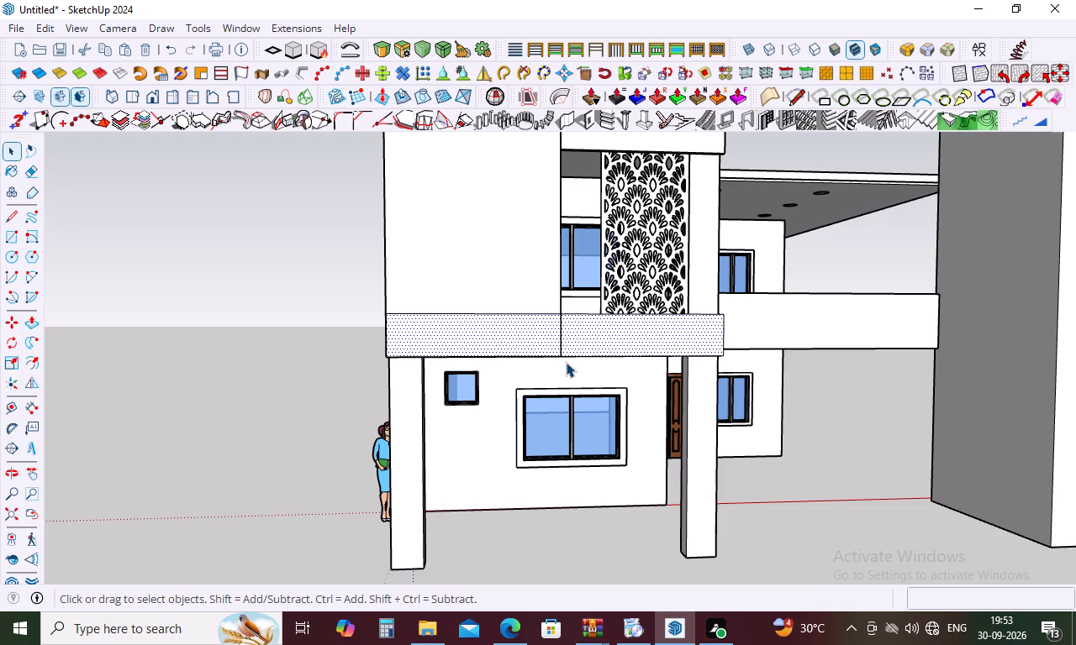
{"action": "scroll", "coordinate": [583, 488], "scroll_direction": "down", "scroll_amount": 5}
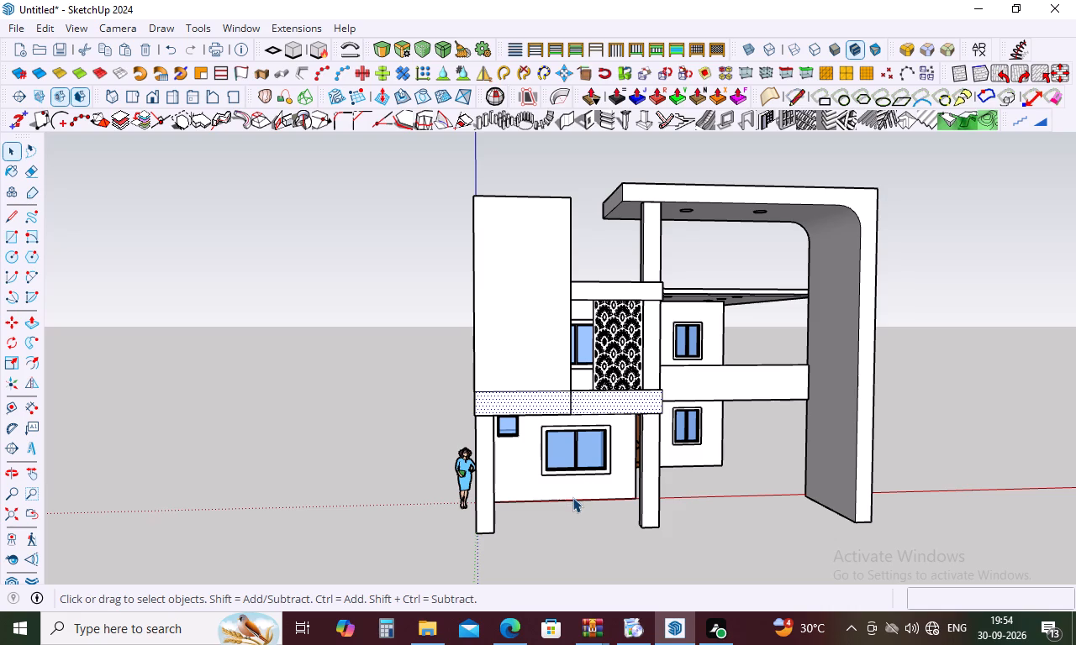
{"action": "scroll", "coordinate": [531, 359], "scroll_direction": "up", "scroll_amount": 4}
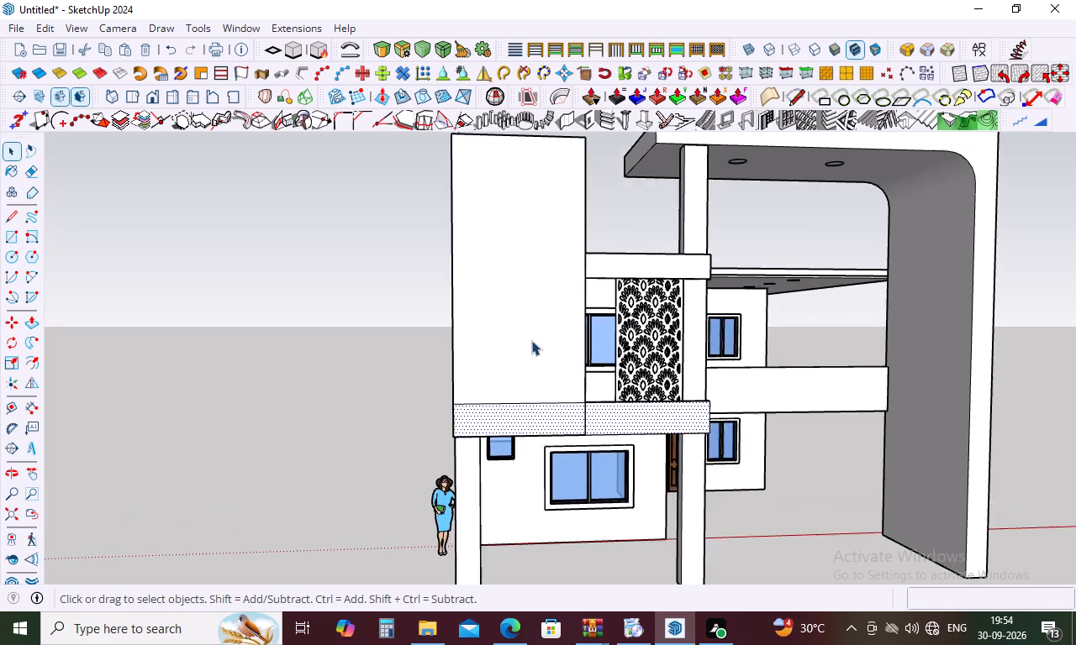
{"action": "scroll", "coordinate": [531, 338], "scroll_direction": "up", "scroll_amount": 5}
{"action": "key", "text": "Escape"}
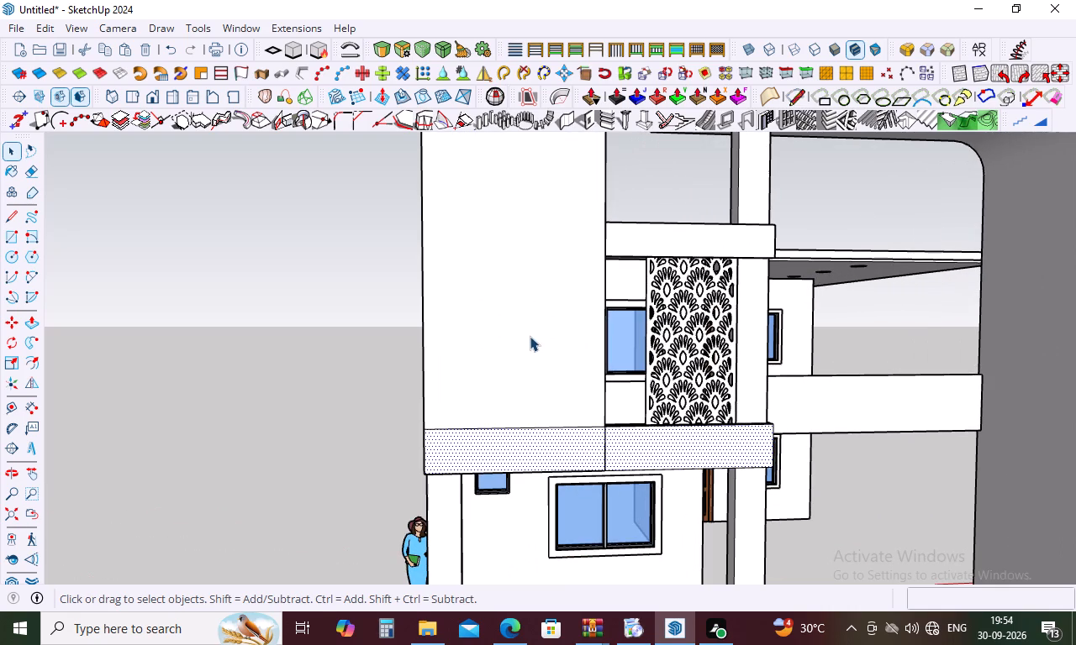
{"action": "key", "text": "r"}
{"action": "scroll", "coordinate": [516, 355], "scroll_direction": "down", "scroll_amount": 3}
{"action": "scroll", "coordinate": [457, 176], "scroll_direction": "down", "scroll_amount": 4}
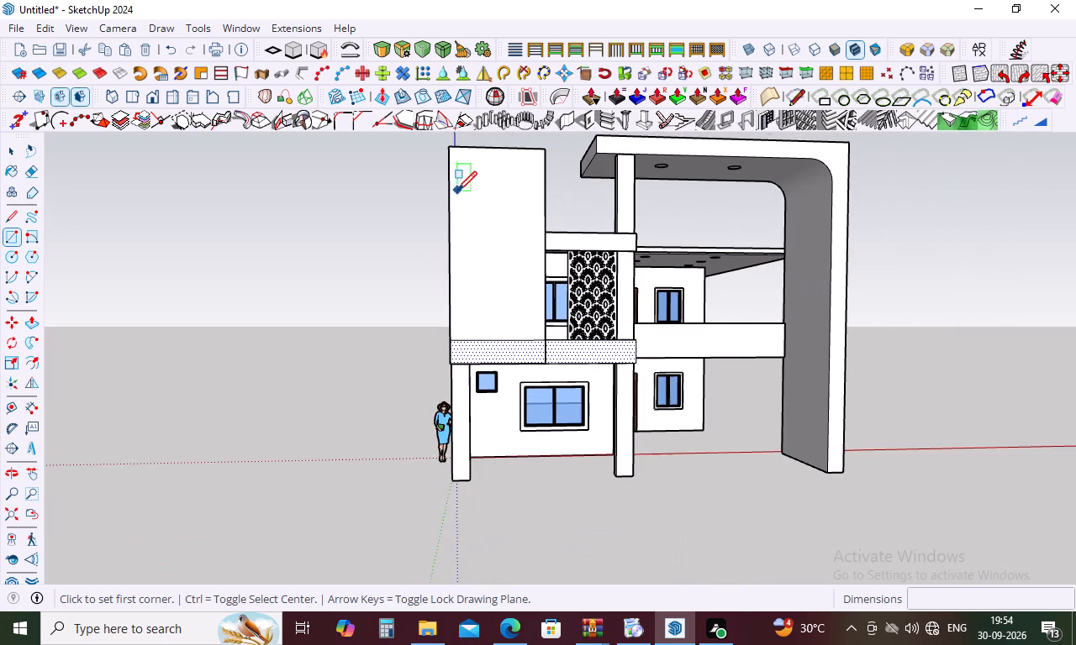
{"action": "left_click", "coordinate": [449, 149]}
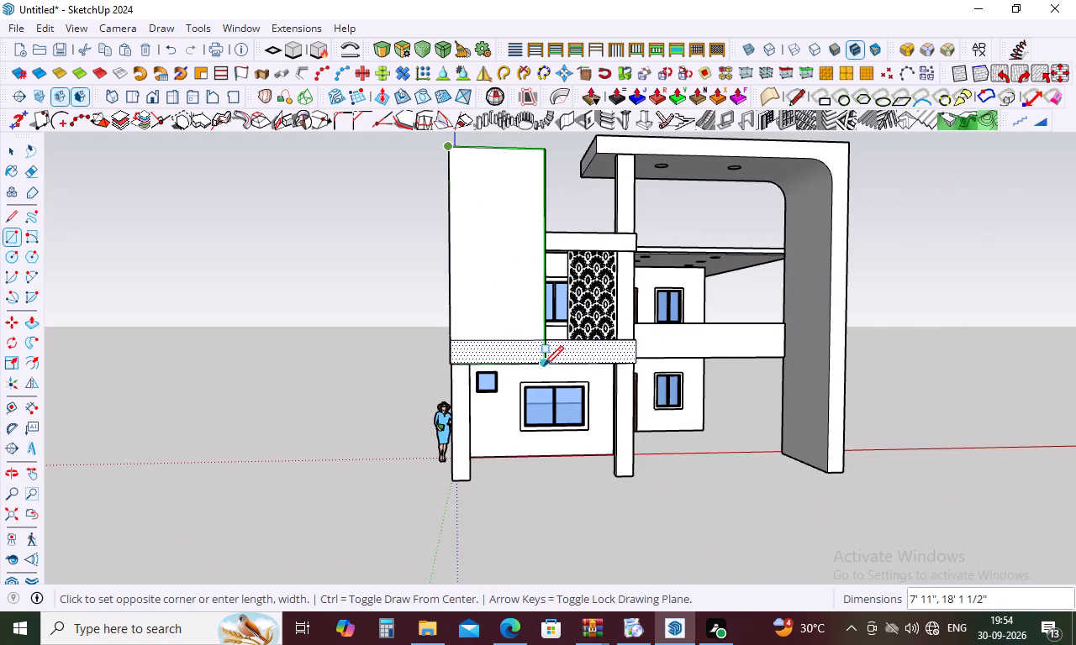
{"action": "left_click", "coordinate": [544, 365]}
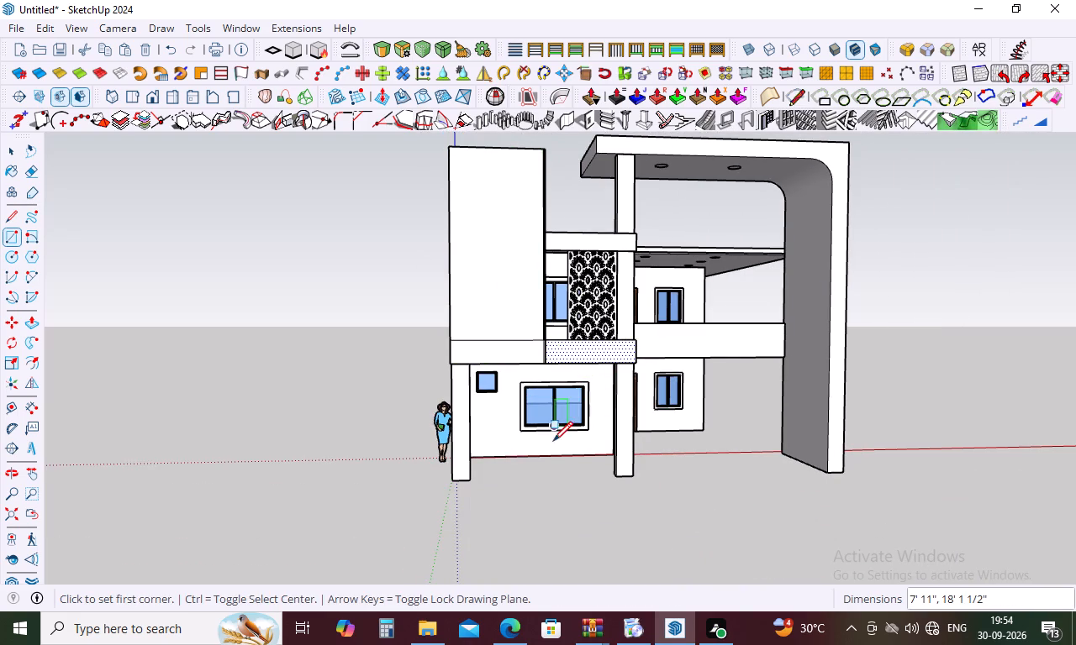
Undo the last rectangle and the tall front panel drawn before it.
{"action": "key", "text": "ctrl+z"}
{"action": "key", "text": "ctrl+z"}
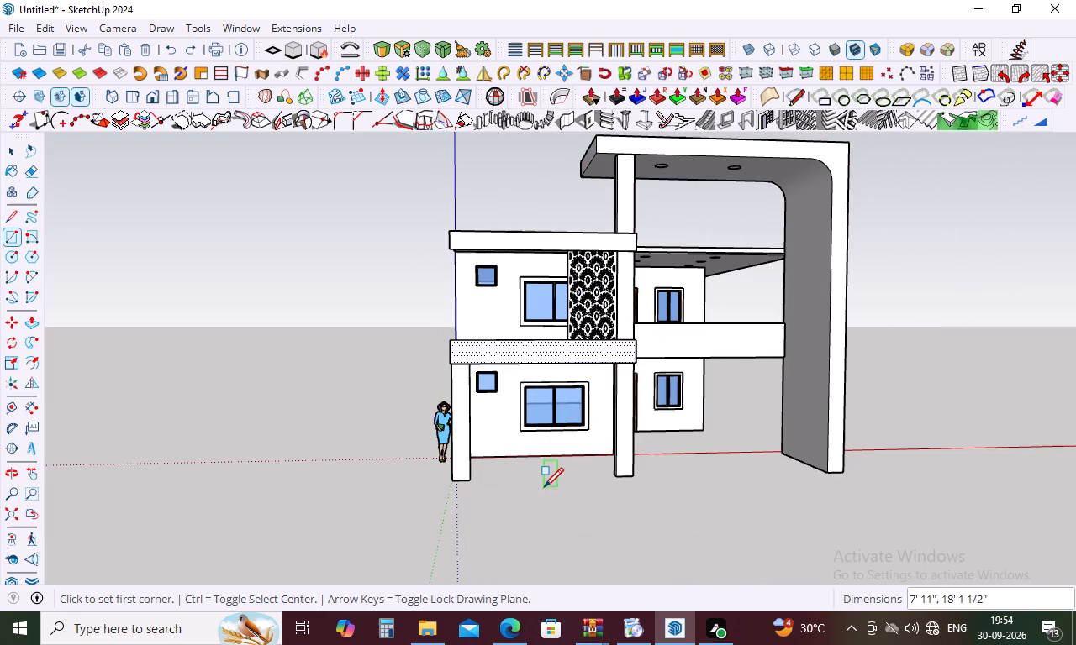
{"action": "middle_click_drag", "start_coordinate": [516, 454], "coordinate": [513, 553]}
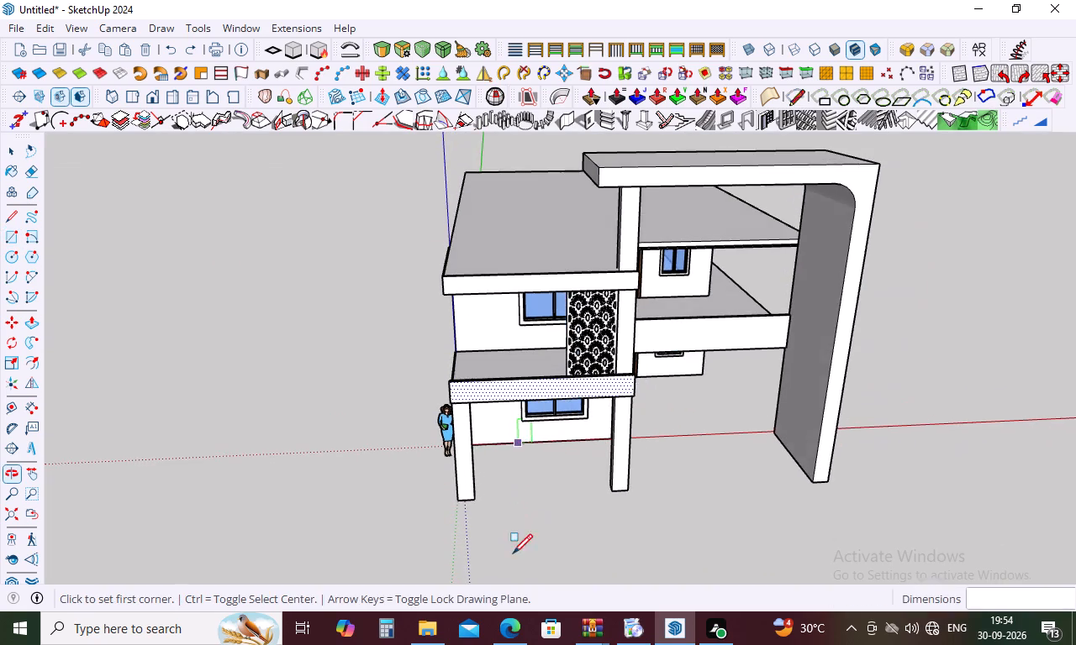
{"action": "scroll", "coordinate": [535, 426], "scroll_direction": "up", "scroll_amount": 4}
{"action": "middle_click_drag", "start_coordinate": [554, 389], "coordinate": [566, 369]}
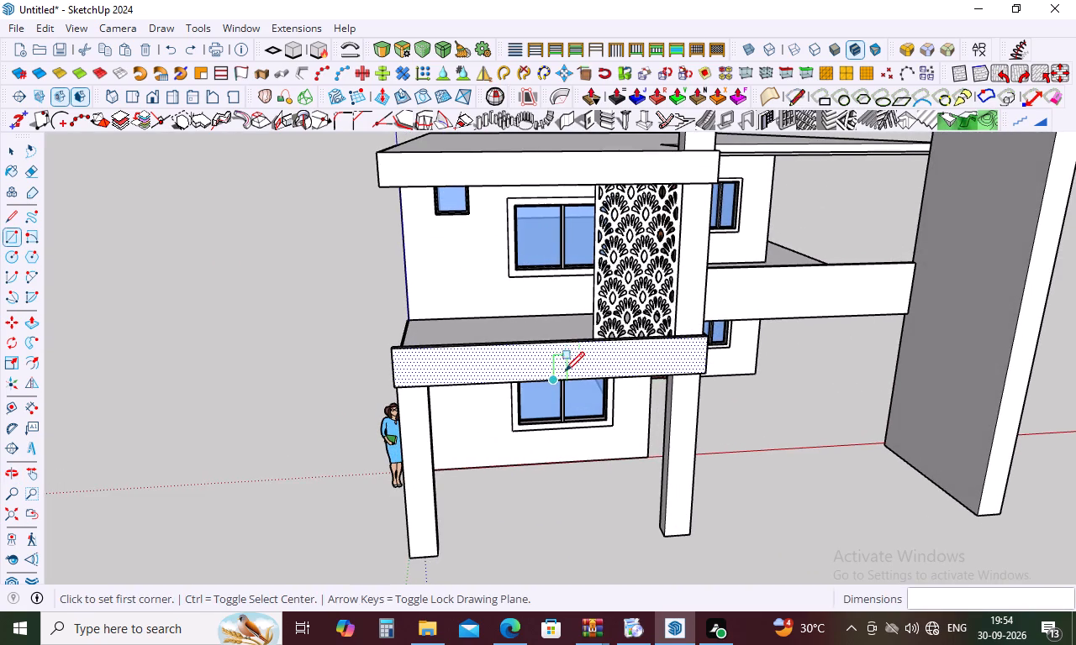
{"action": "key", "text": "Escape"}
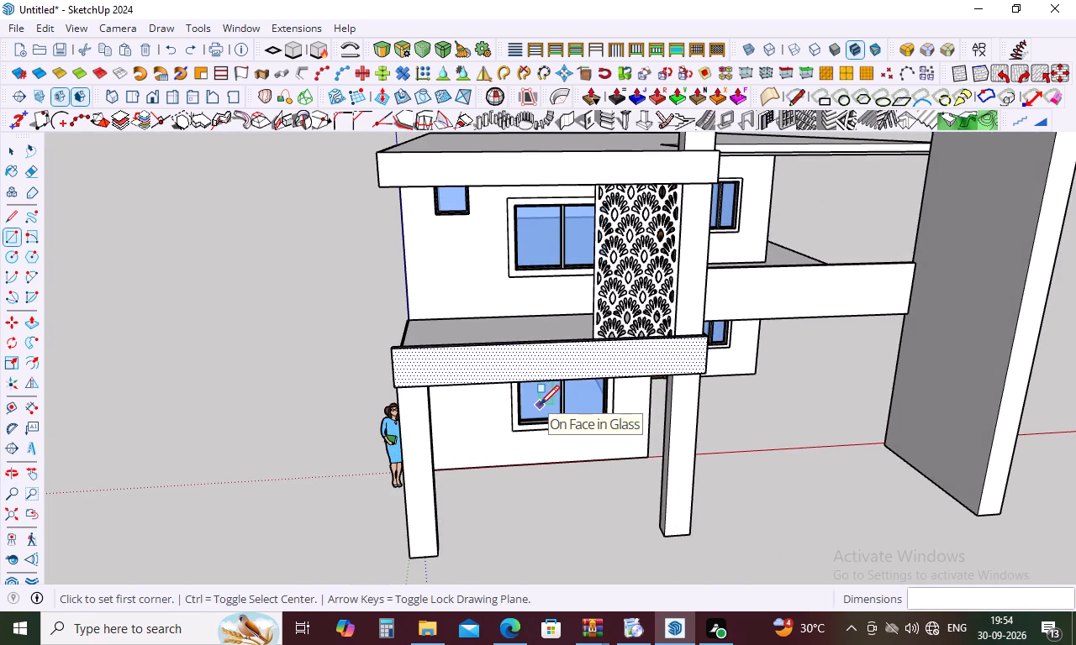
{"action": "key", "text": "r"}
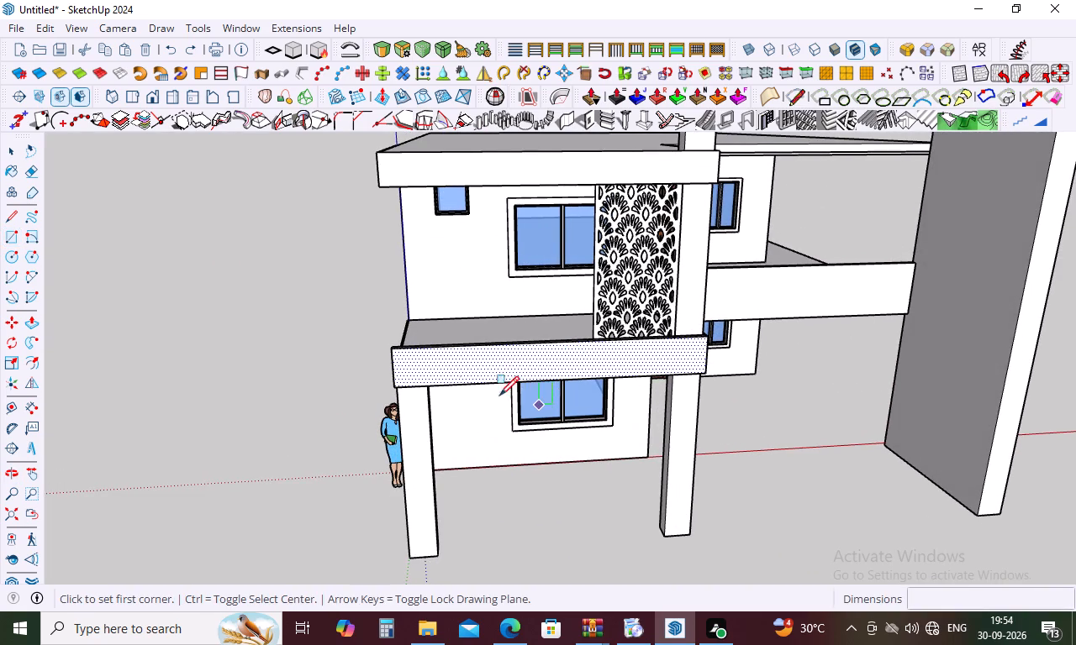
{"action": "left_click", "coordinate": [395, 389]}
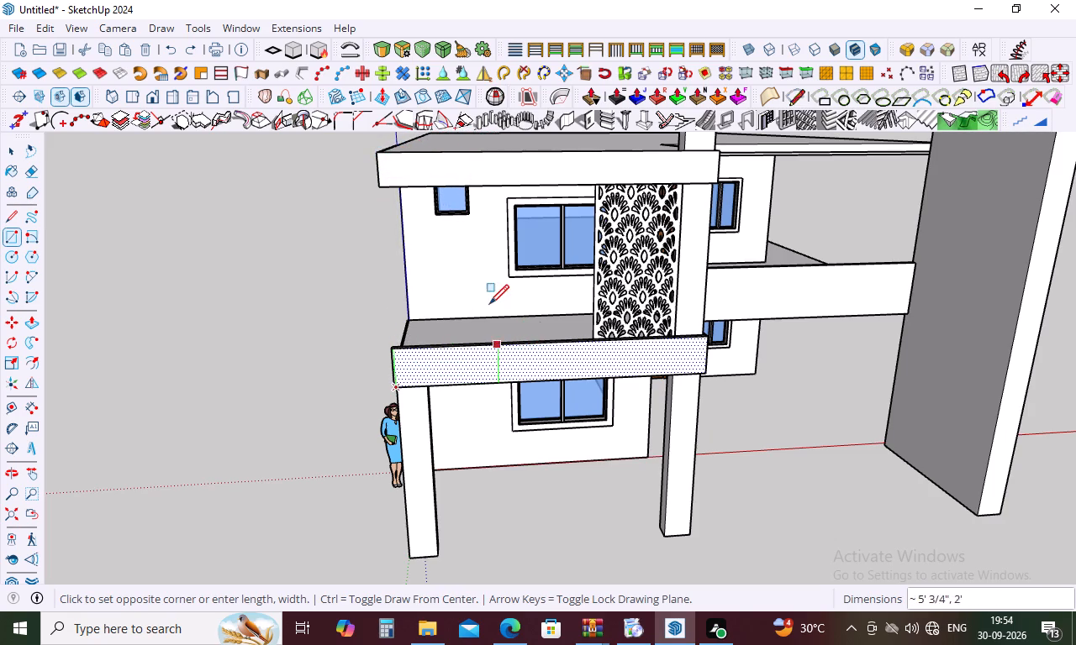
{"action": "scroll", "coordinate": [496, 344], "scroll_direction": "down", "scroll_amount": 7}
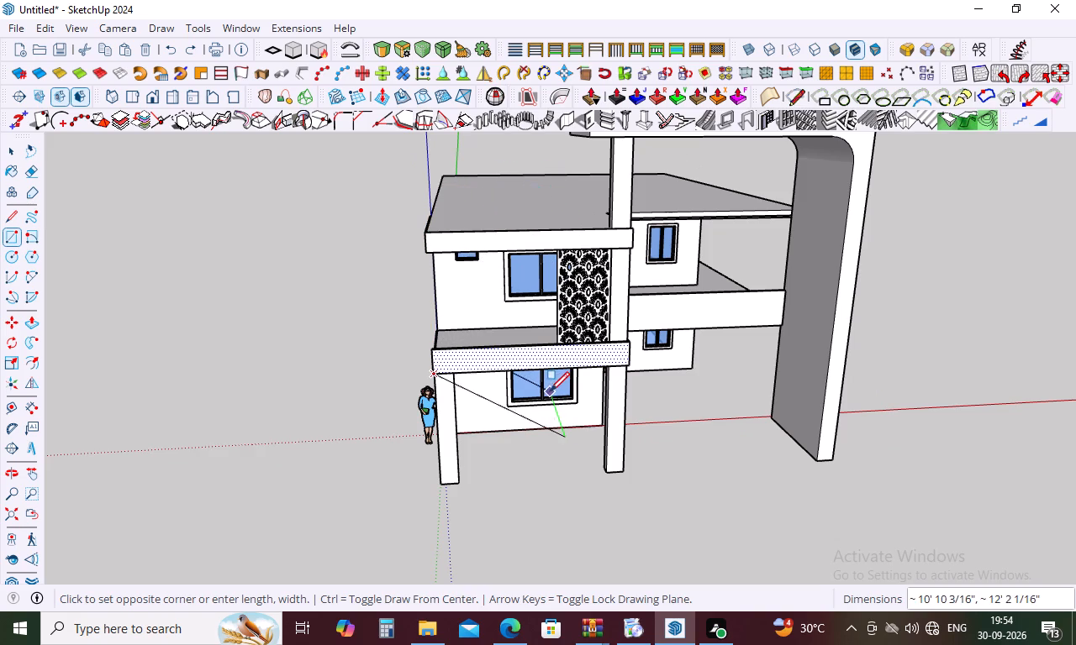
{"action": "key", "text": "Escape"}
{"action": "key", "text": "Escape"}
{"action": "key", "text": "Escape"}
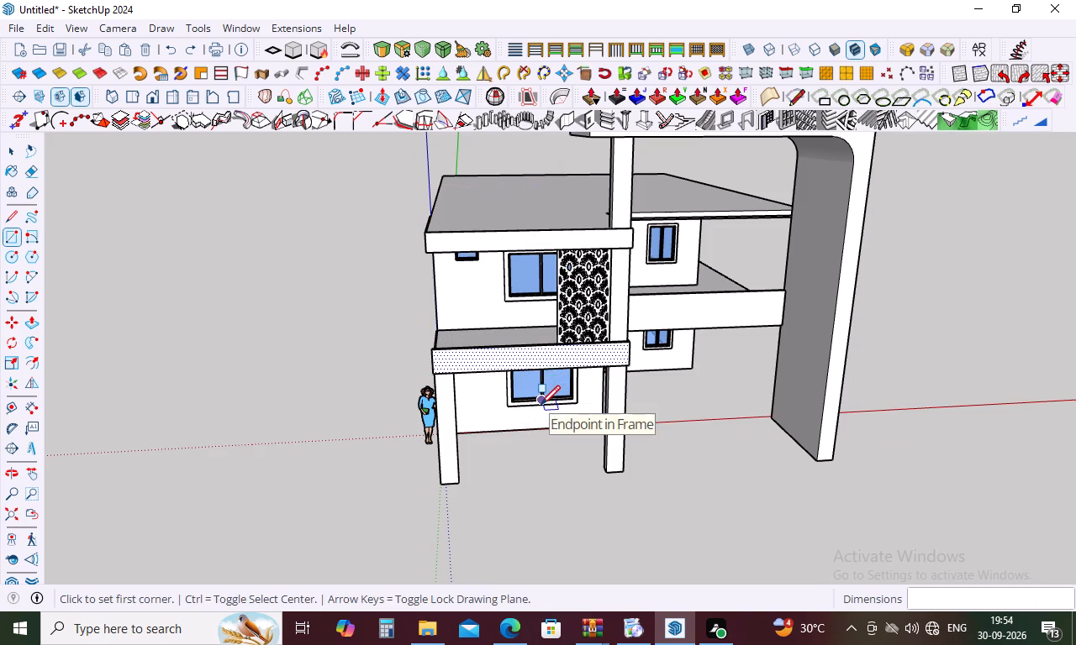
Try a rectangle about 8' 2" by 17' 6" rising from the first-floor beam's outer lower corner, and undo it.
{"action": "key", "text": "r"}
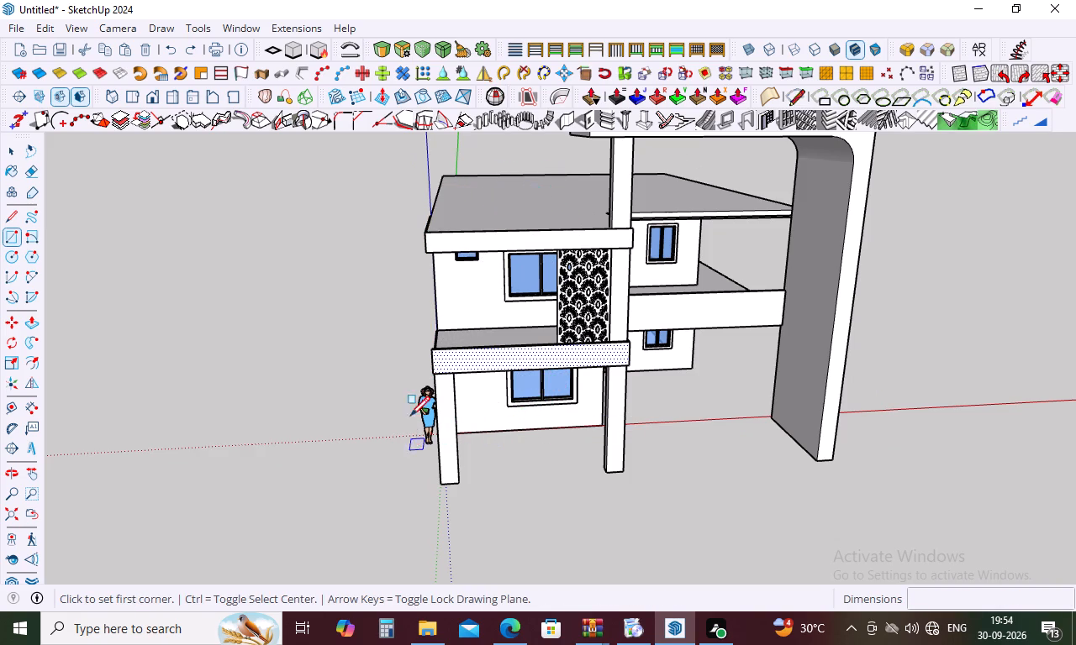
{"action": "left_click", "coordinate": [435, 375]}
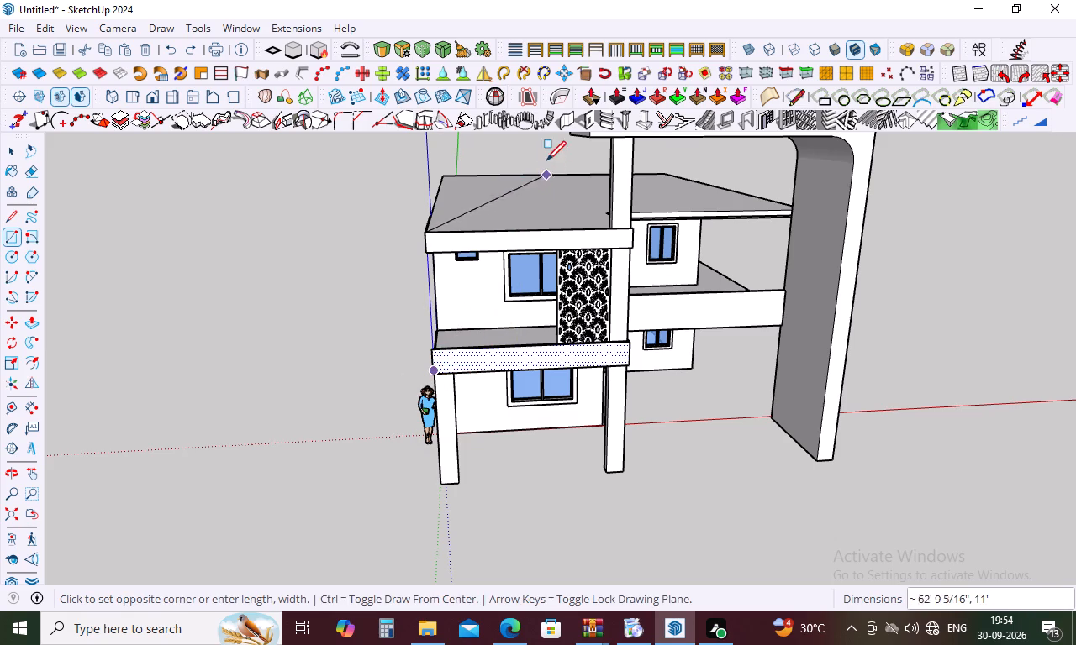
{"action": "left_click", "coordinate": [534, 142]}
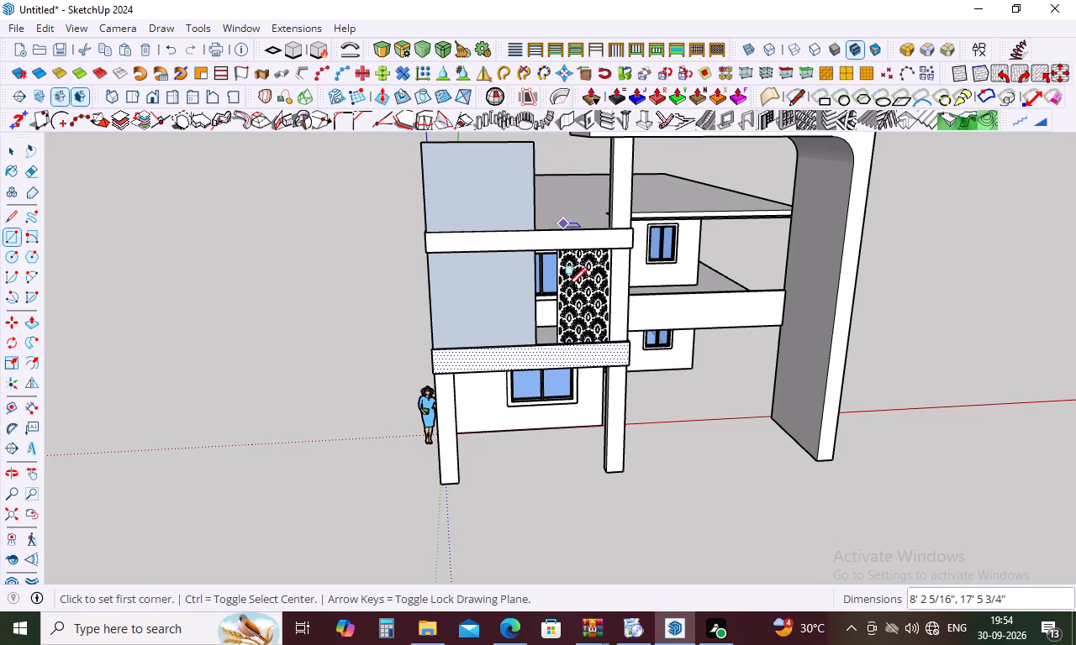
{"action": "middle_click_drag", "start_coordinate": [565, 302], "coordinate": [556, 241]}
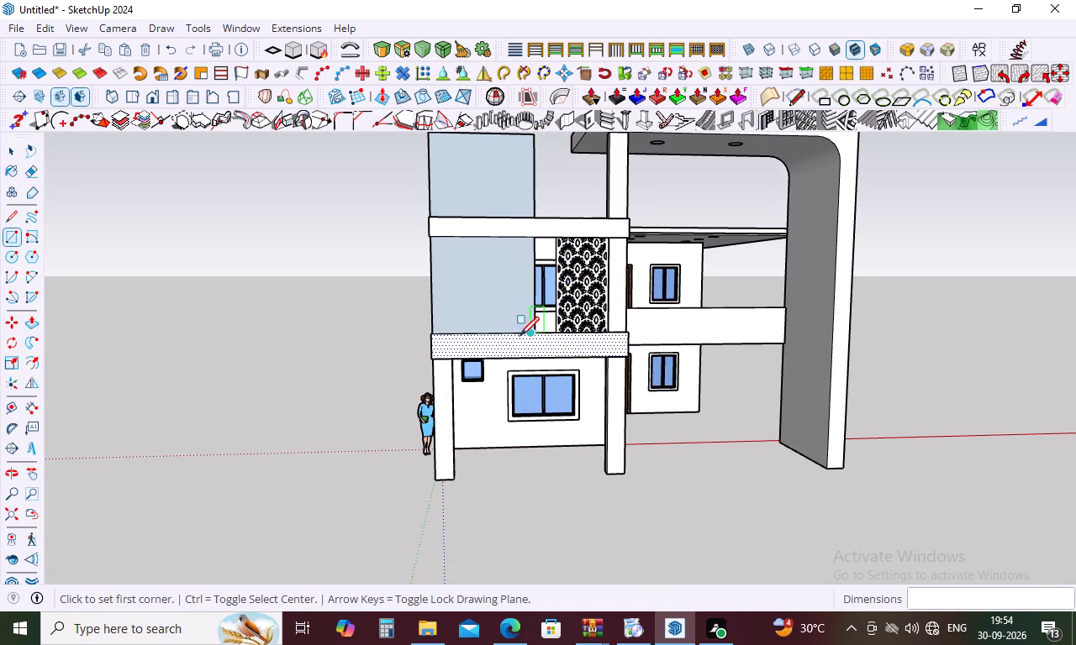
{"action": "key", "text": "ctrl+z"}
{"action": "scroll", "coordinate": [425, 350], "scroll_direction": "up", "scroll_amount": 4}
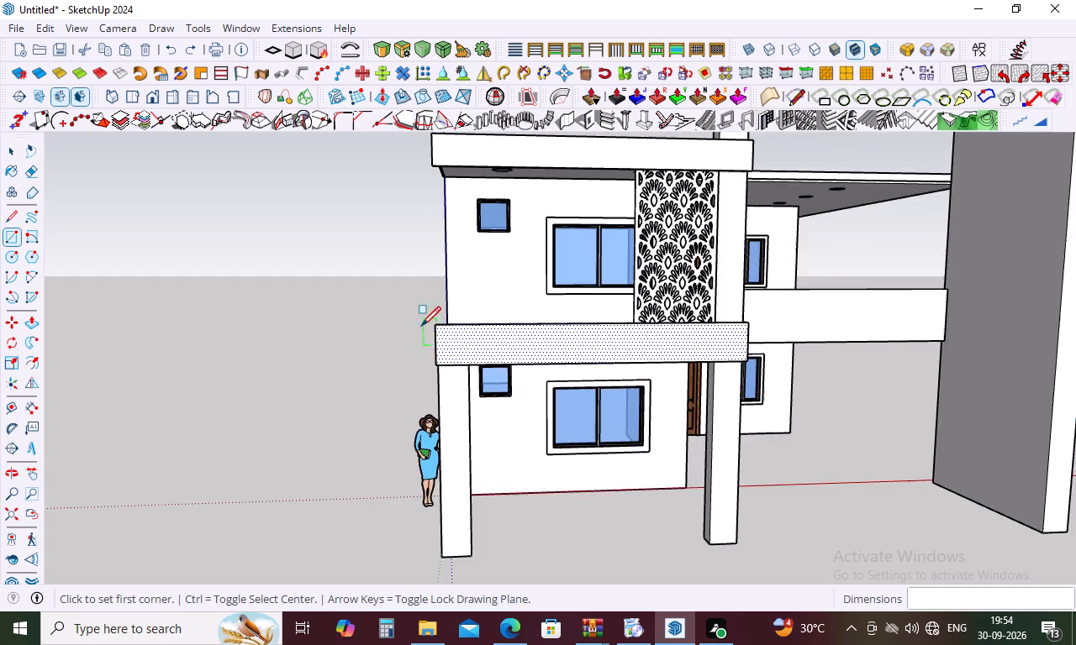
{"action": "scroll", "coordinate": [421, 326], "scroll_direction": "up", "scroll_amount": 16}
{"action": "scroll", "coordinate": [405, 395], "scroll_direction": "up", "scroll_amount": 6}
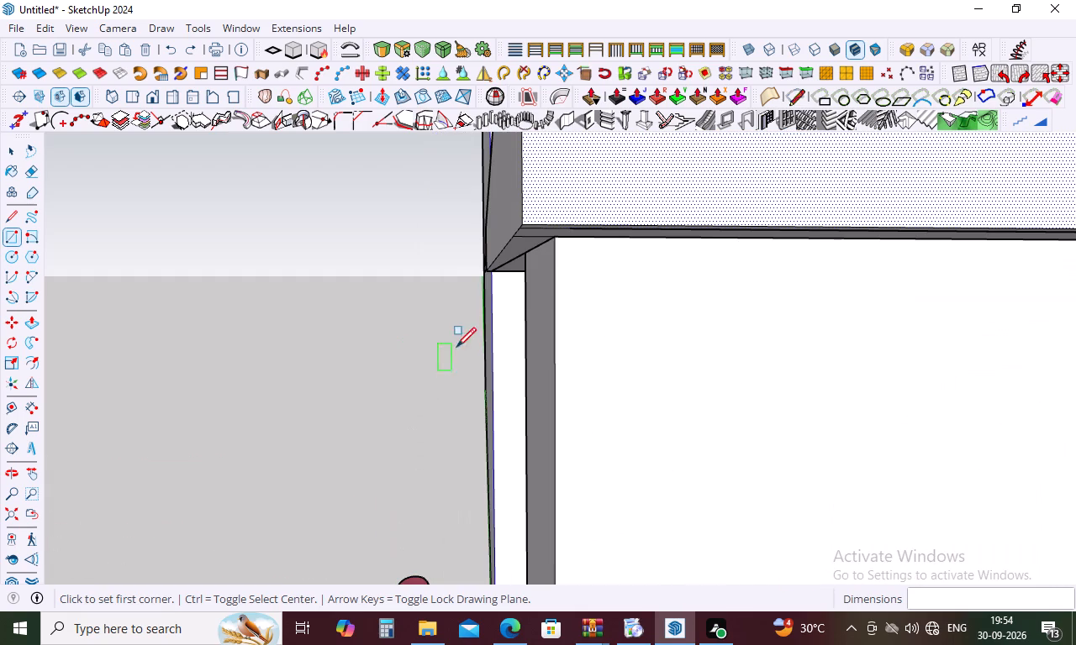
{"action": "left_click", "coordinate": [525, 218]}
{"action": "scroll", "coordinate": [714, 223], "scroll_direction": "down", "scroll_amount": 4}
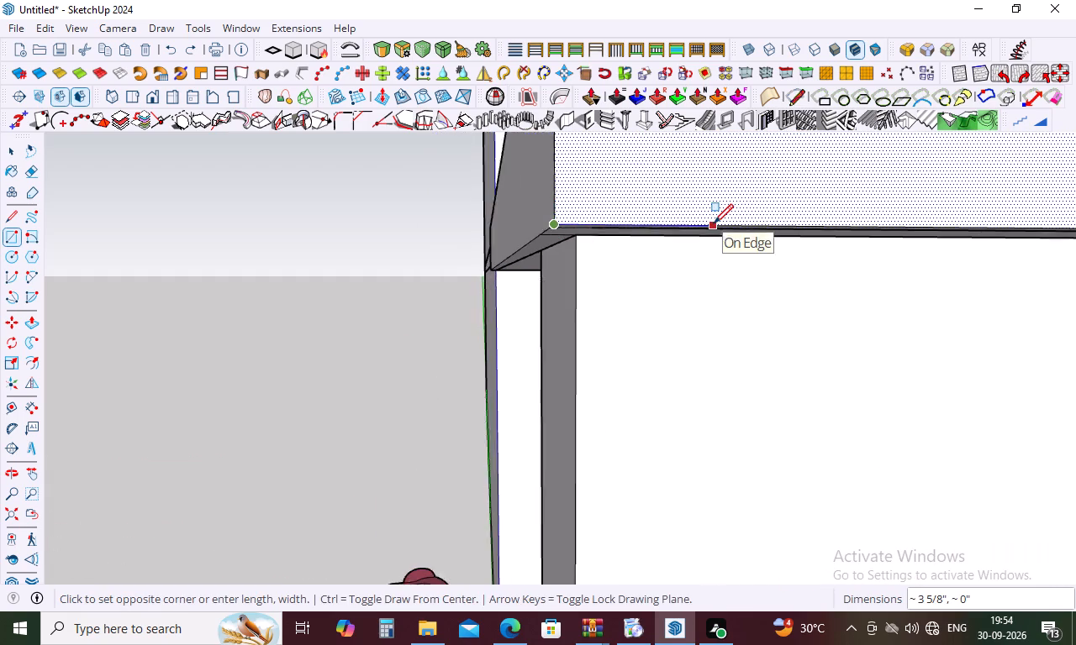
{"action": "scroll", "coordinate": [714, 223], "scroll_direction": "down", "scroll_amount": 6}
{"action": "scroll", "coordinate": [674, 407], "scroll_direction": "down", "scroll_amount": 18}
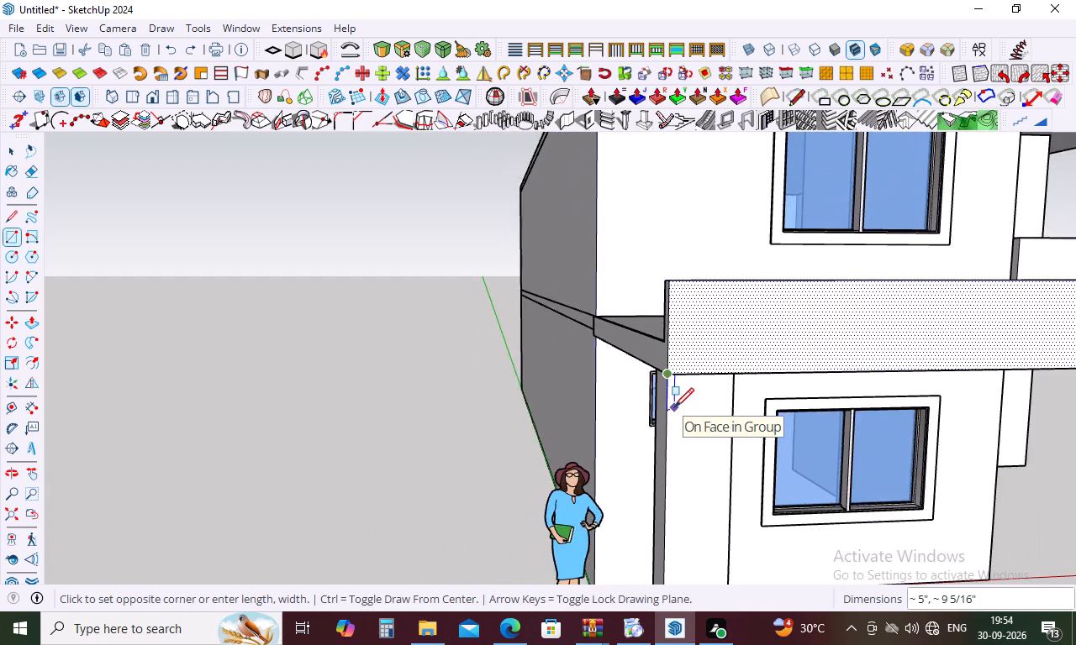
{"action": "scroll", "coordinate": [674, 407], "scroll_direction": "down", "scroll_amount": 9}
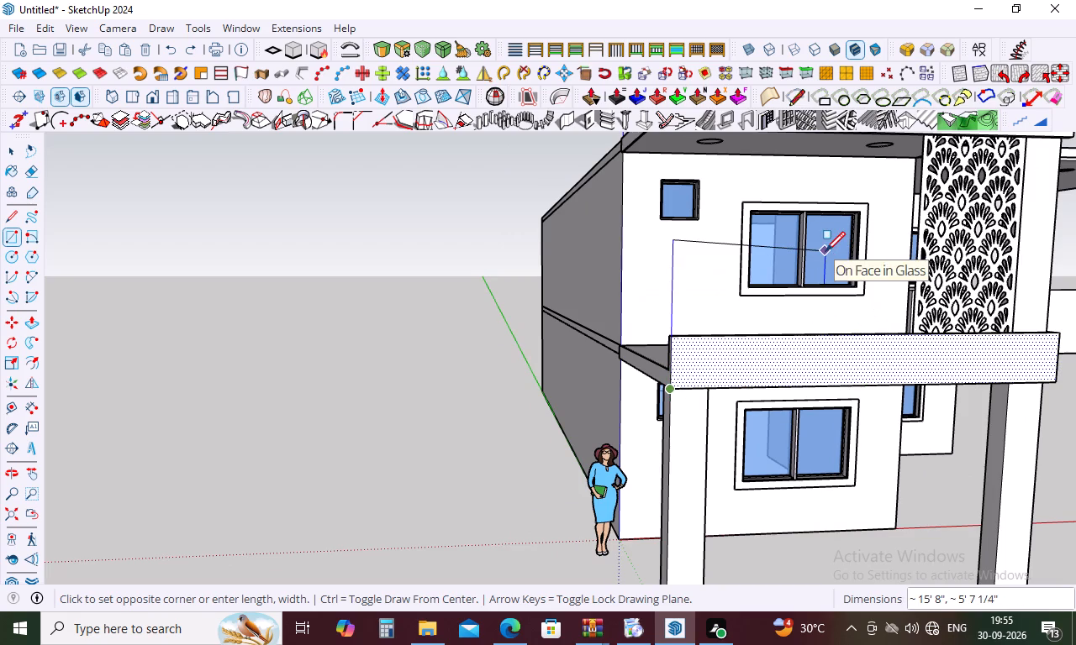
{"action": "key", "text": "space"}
Draw a vertical rectangle about 4' 3" wide by 14' 3" high from the first-floor beam's lower corner beside the figure, rising past the roof.
{"action": "left_click", "coordinate": [386, 503]}
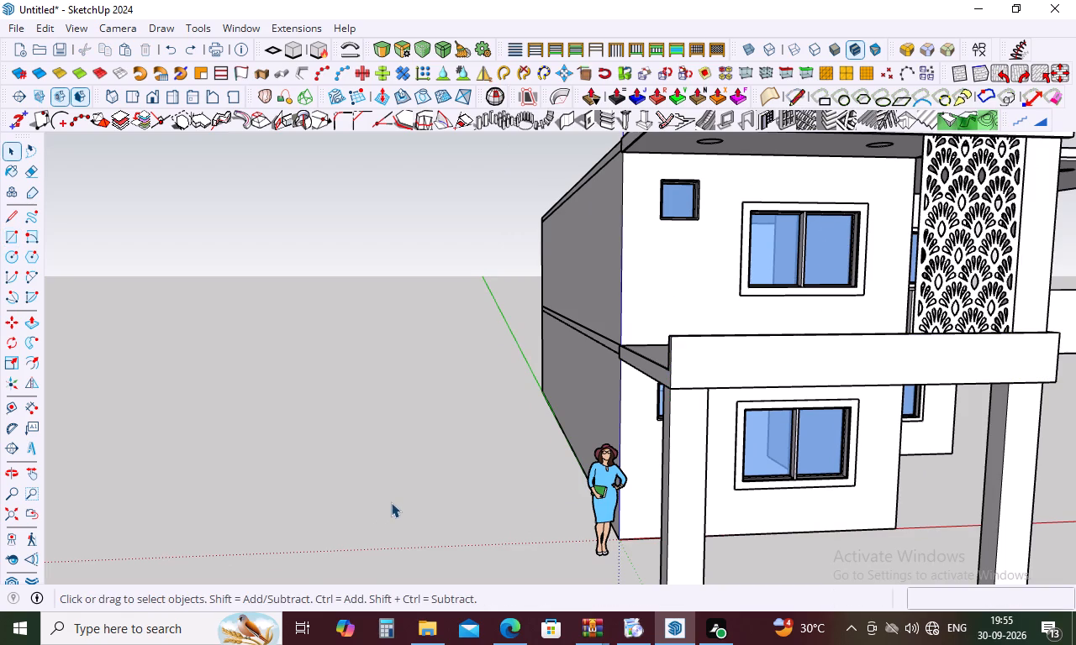
{"action": "key", "text": "r"}
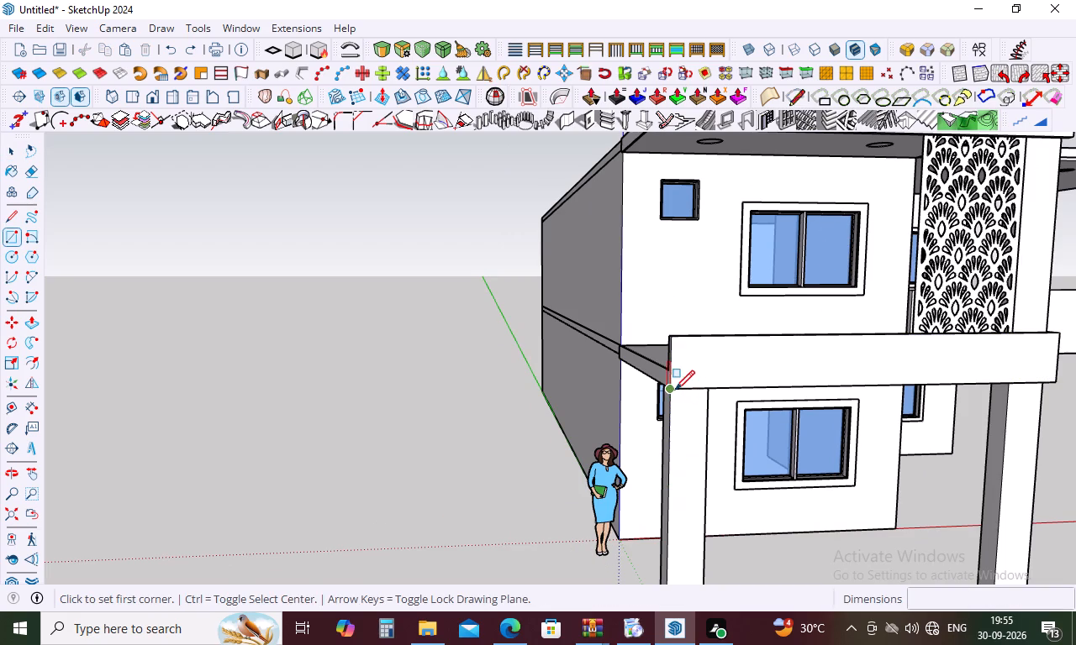
{"action": "left_click", "coordinate": [672, 388]}
{"action": "scroll", "coordinate": [767, 371], "scroll_direction": "down", "scroll_amount": 8}
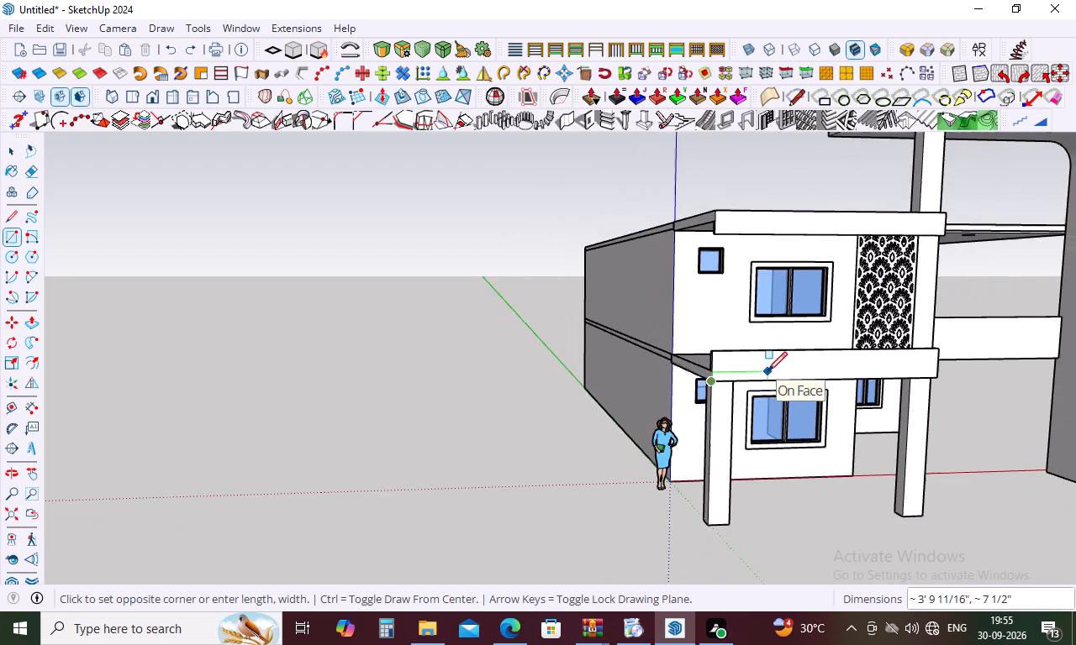
{"action": "scroll", "coordinate": [767, 371], "scroll_direction": "down", "scroll_amount": 4}
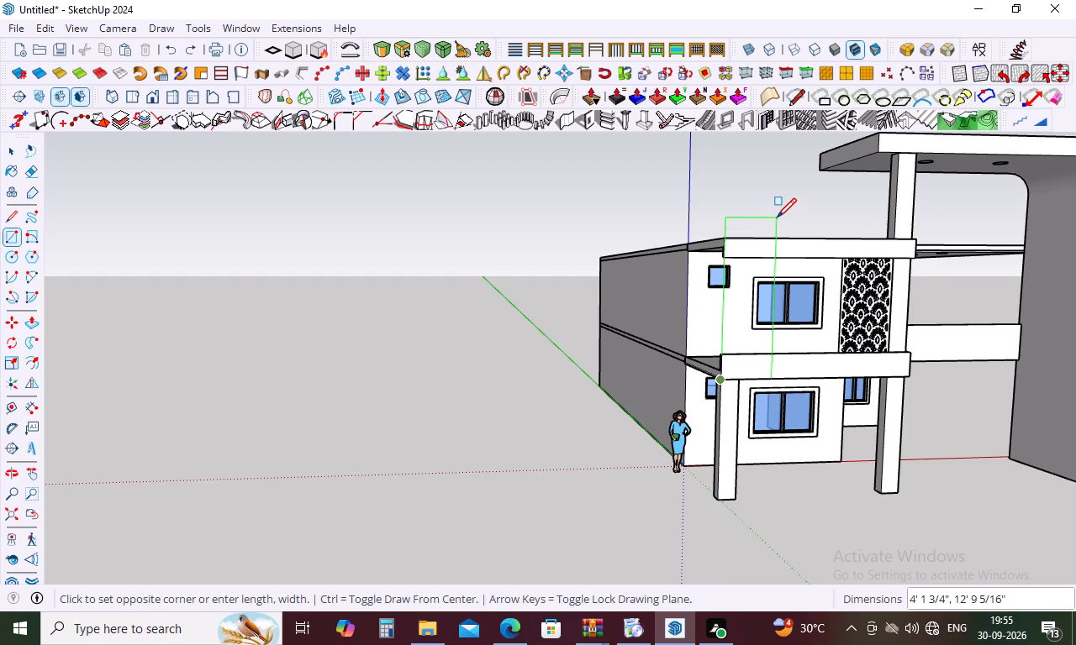
{"action": "left_click", "coordinate": [778, 198]}
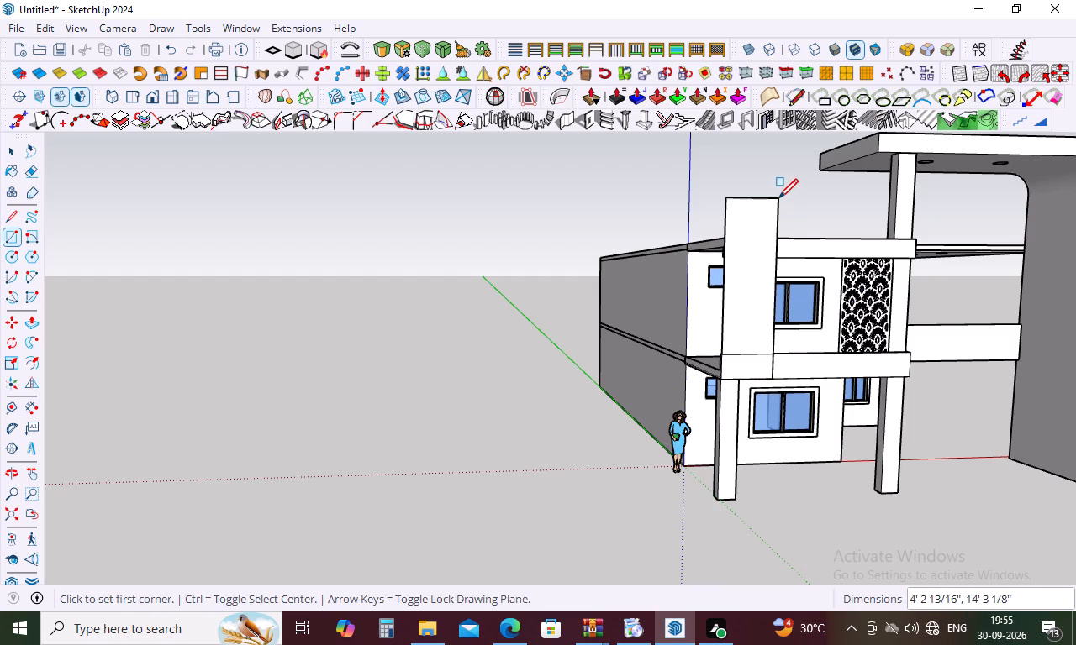
Erase the first-floor beam's top edge where it crosses the new tall front panel.
{"action": "middle_click_drag", "start_coordinate": [841, 357], "coordinate": [643, 450]}
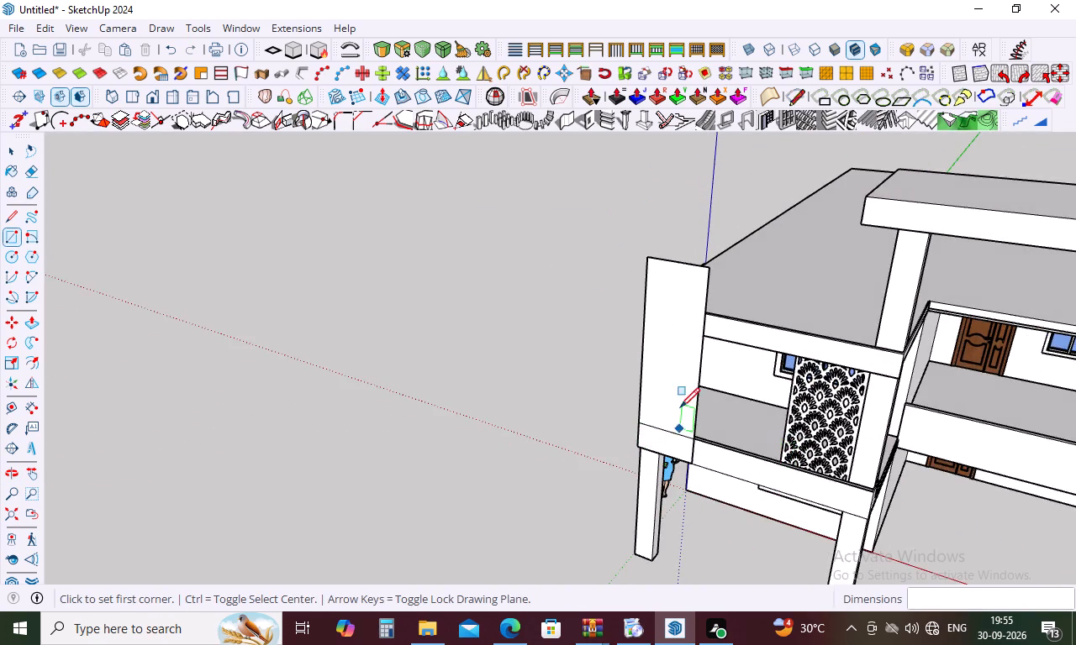
{"action": "scroll", "coordinate": [680, 407], "scroll_direction": "up", "scroll_amount": 5}
{"action": "middle_click_drag", "start_coordinate": [730, 350], "coordinate": [489, 293]}
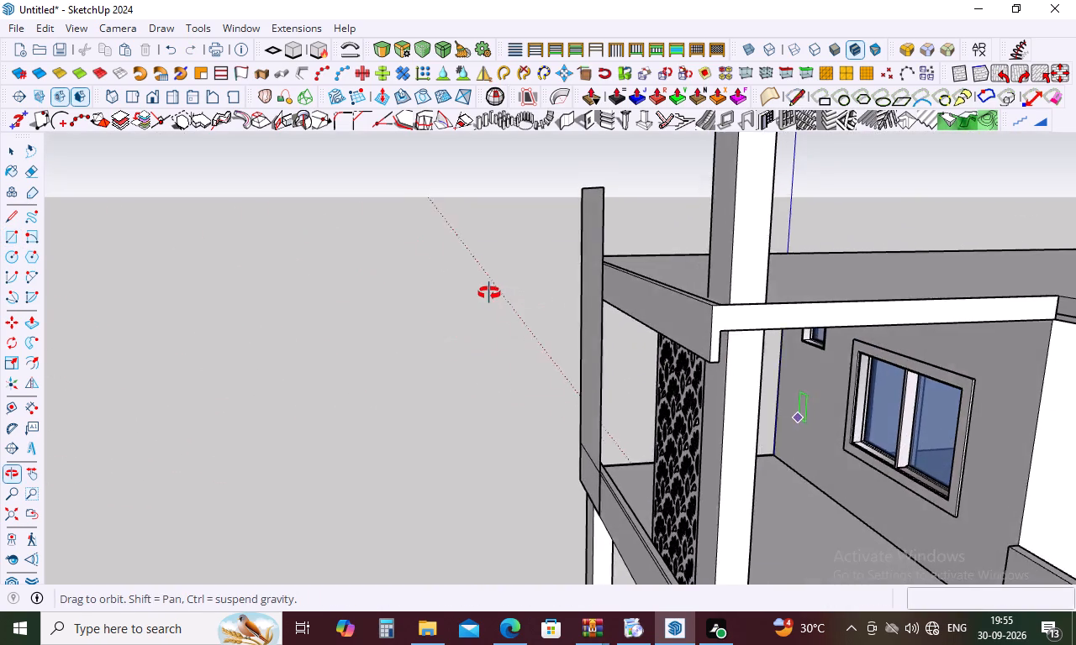
{"action": "middle_click_drag", "start_coordinate": [489, 293], "coordinate": [857, 319]}
{"action": "scroll", "coordinate": [714, 468], "scroll_direction": "up", "scroll_amount": 5}
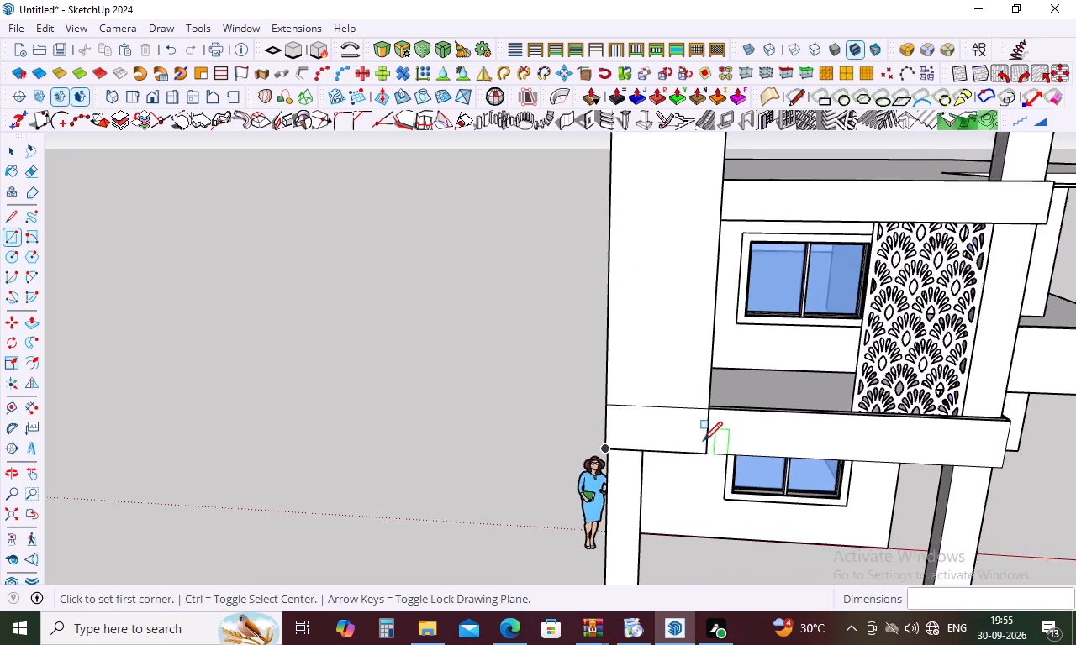
{"action": "scroll", "coordinate": [696, 458], "scroll_direction": "up", "scroll_amount": 10}
{"action": "key", "text": "Escape"}
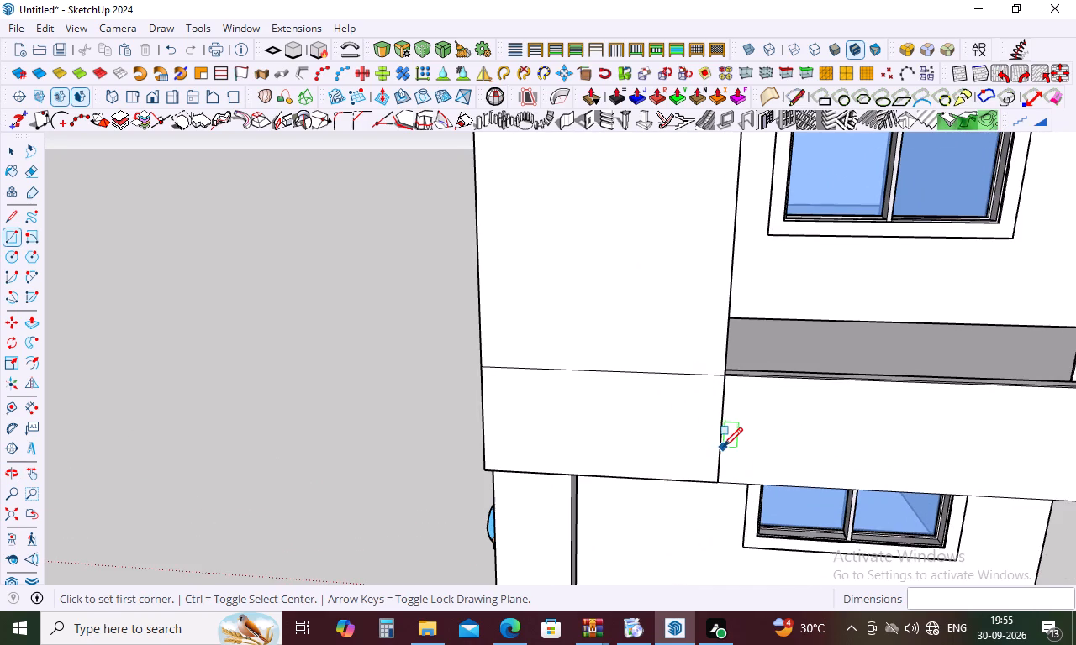
{"action": "key", "text": "e"}
{"action": "left_click", "coordinate": [688, 375]}
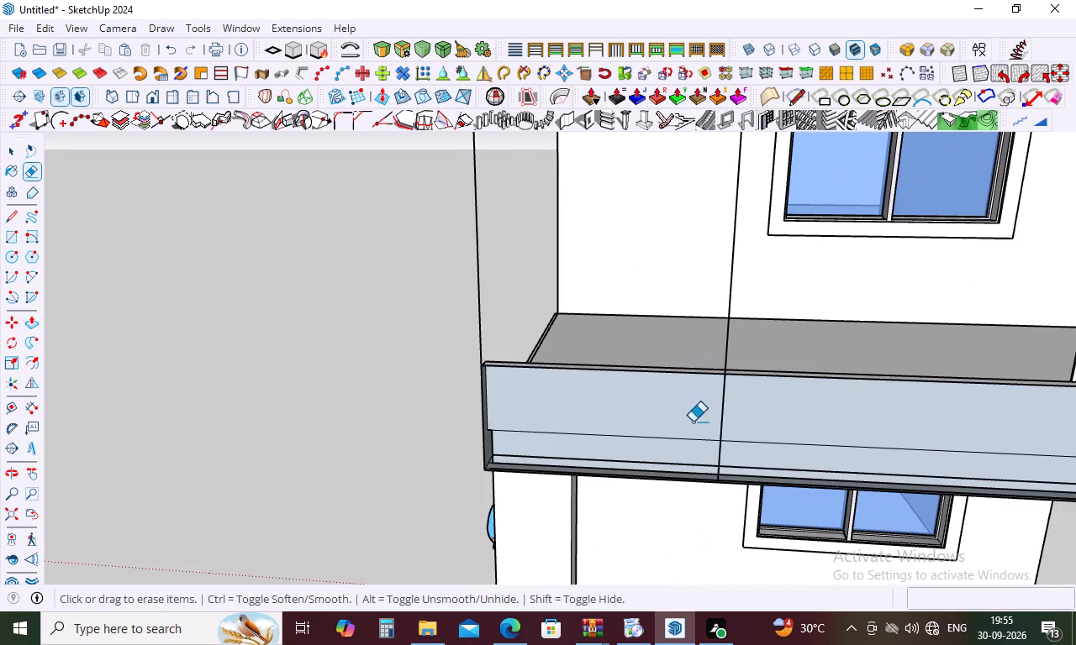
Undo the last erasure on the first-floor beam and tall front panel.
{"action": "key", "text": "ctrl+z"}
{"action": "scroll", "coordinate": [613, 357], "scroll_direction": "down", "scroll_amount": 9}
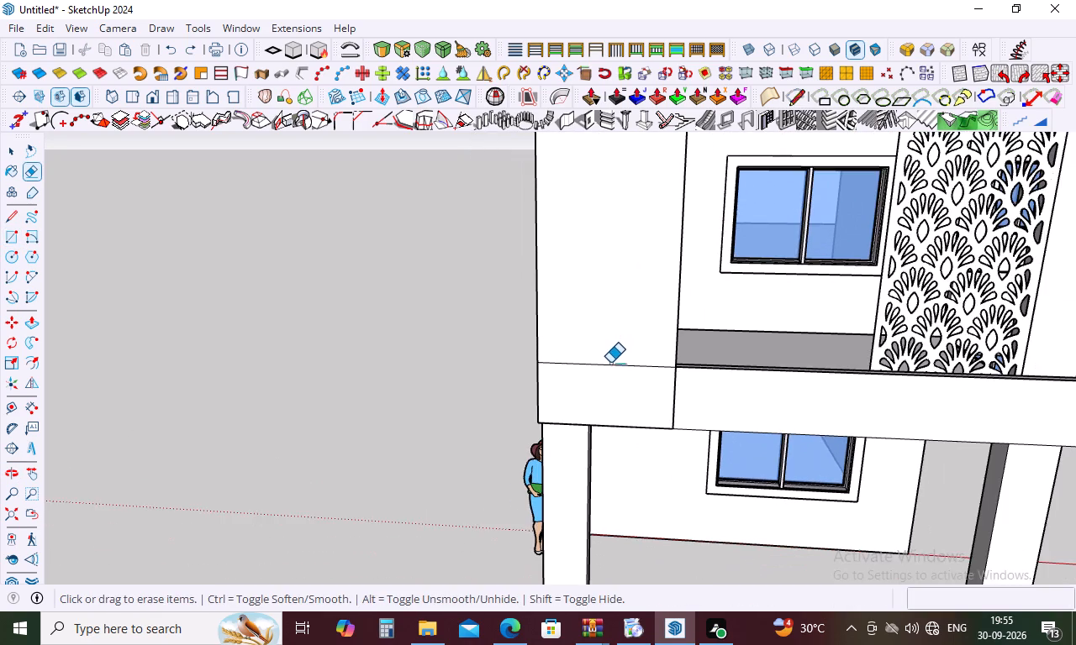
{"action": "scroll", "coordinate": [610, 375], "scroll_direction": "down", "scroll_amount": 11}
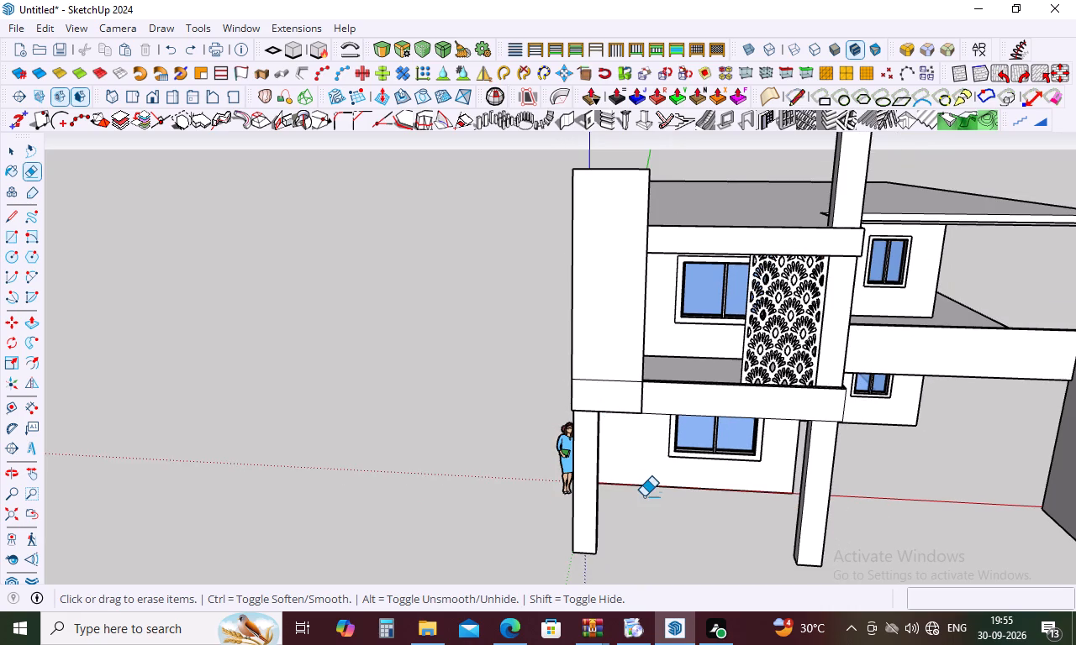
Make a group from the front face and edges of the roof-level beam above the patterned screen.
{"action": "key", "text": "space"}
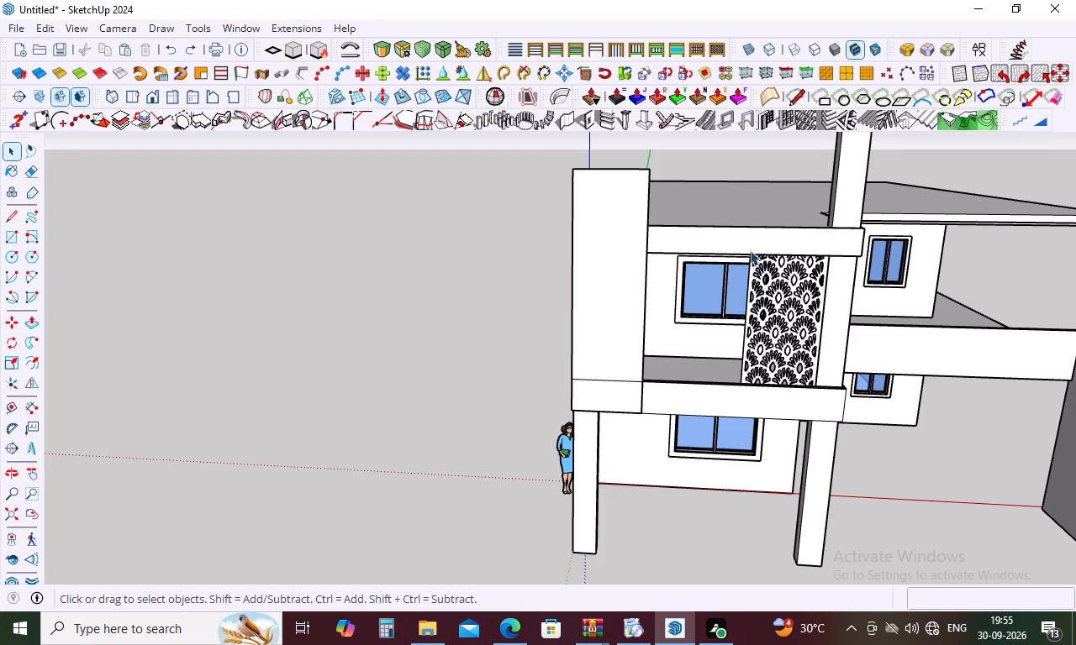
{"action": "left_click", "coordinate": [754, 244]}
{"action": "triple_click", "coordinate": [743, 247]}
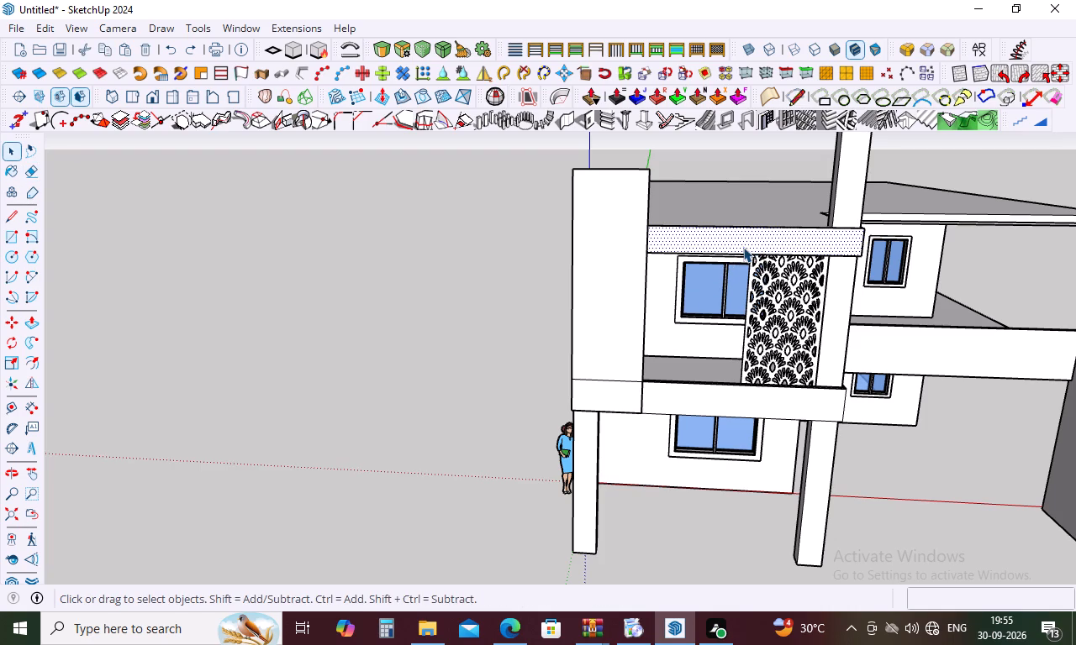
{"action": "left_click", "coordinate": [743, 247]}
{"action": "right_click", "coordinate": [744, 246]}
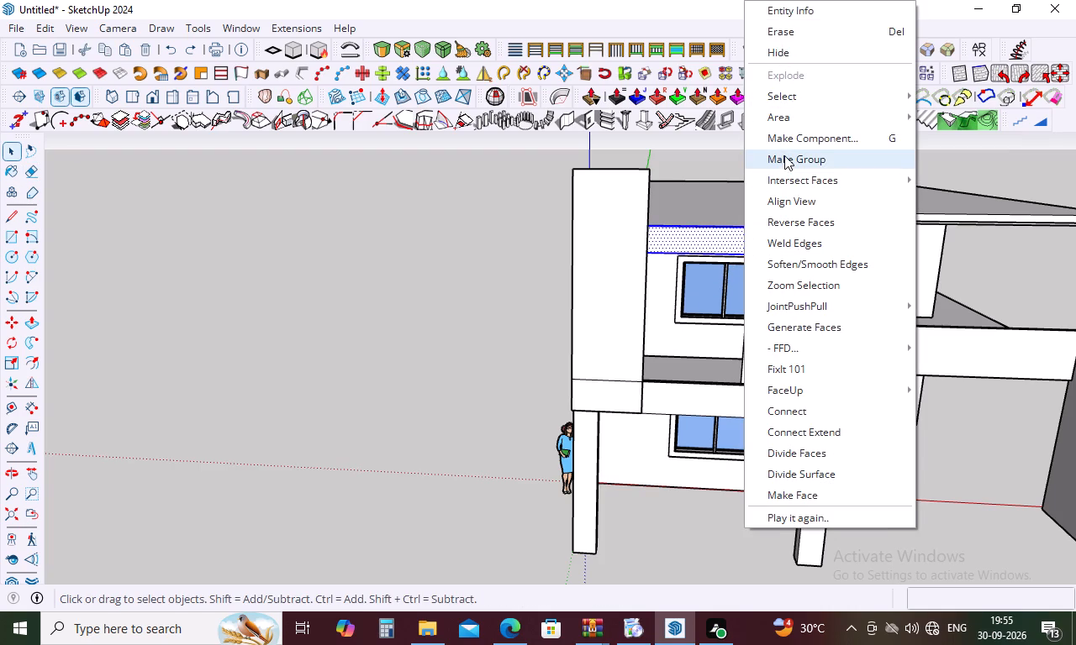
{"action": "left_click", "coordinate": [784, 155]}
{"action": "left_click", "coordinate": [477, 268]}
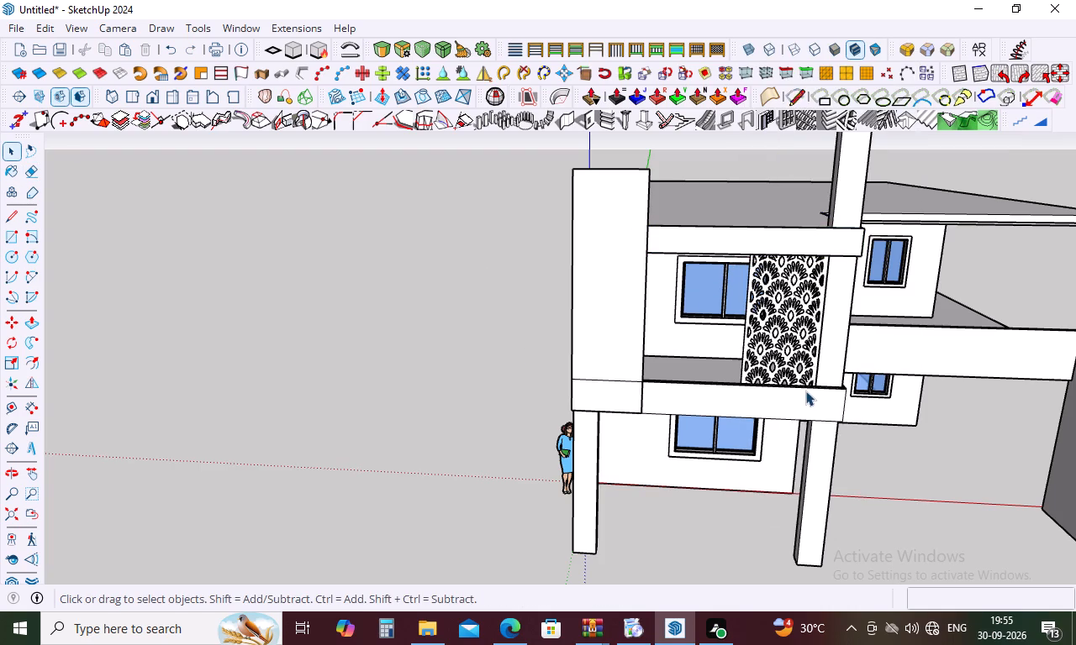
Delete the first-floor beam's front face and the face behind it, keeping the slab.
{"action": "left_click", "coordinate": [783, 400]}
{"action": "middle_click_drag", "start_coordinate": [771, 432], "coordinate": [760, 399]}
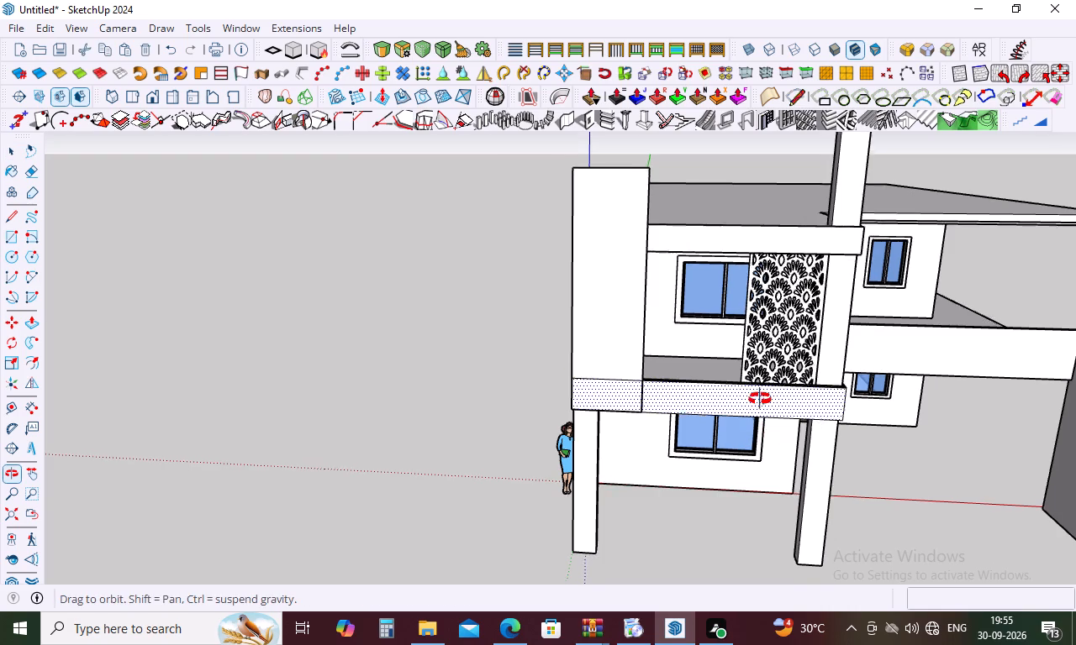
{"action": "middle_click_drag", "start_coordinate": [760, 399], "coordinate": [751, 368]}
{"action": "double_click", "coordinate": [782, 359]}
{"action": "double_click", "coordinate": [782, 359]}
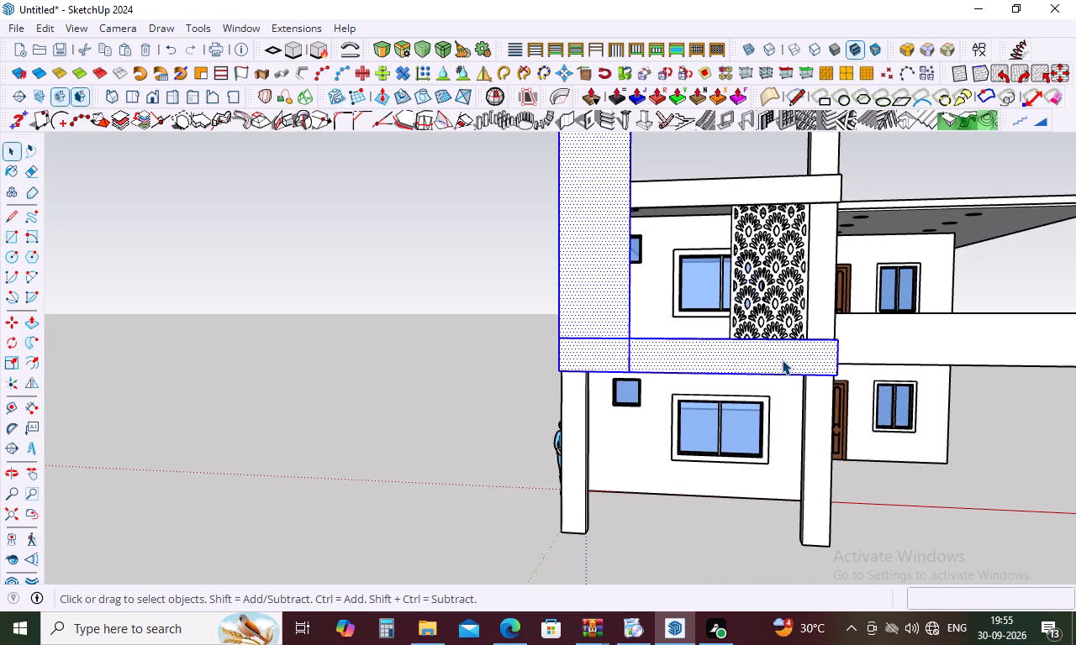
{"action": "left_click", "coordinate": [641, 590]}
{"action": "double_click", "coordinate": [724, 352]}
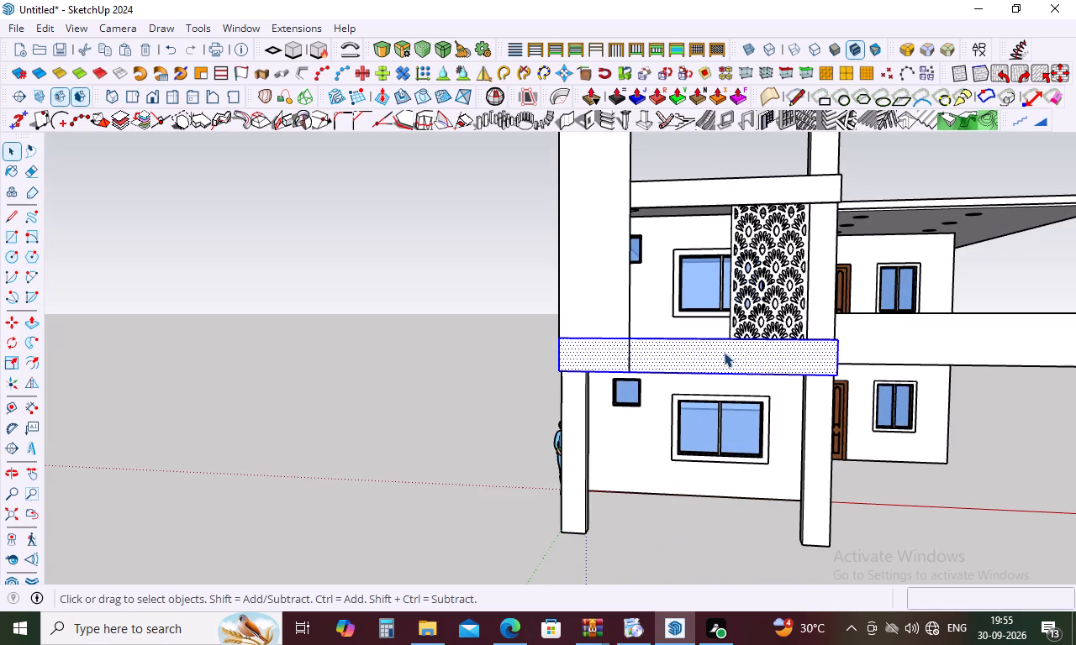
{"action": "key", "text": "Delete"}
{"action": "double_click", "coordinate": [745, 350]}
{"action": "key", "text": "Delete"}
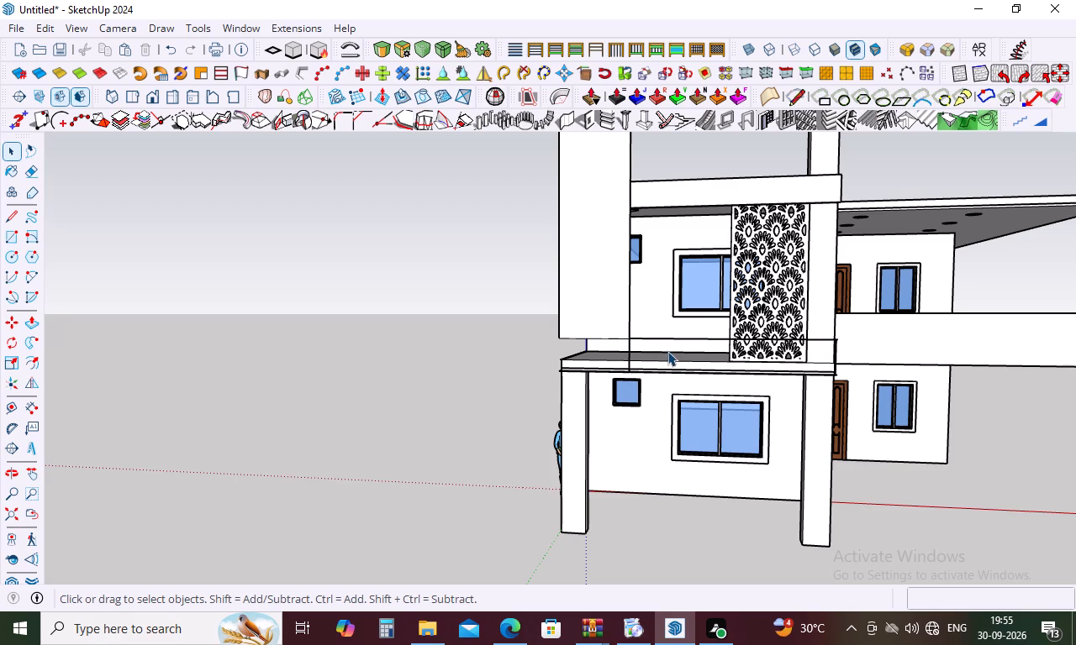
Erase the deleted beam's leftover long edge and the tall front panel's inner vertical edge.
{"action": "key", "text": "e"}
{"action": "scroll", "coordinate": [628, 336], "scroll_direction": "up", "scroll_amount": 13}
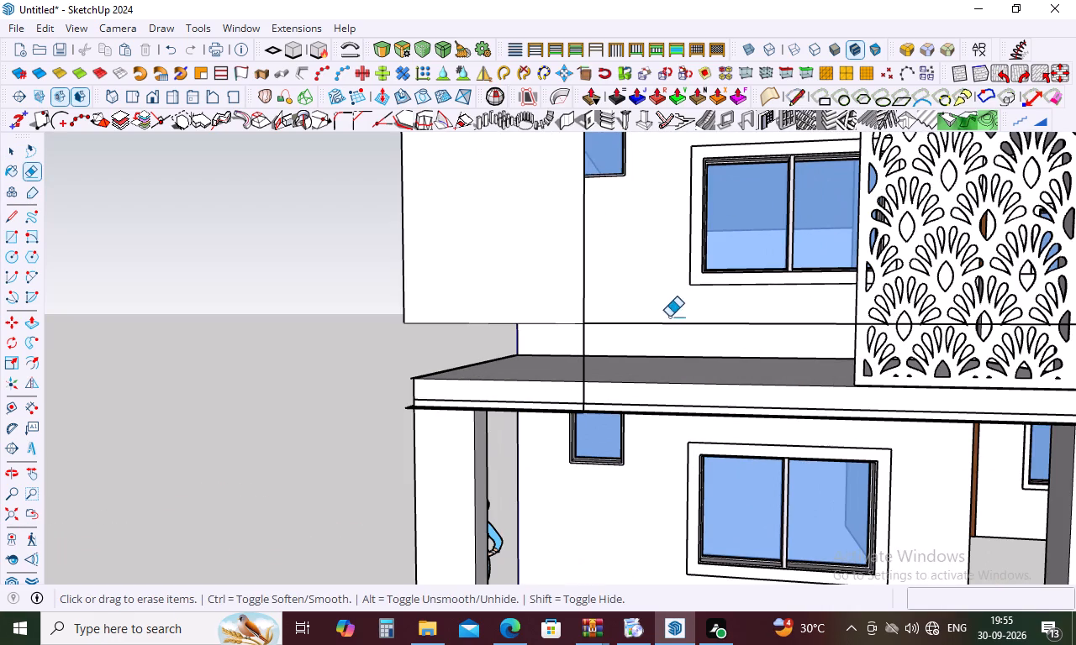
{"action": "left_click_drag", "start_coordinate": [669, 317], "coordinate": [669, 338]}
{"action": "left_click", "coordinate": [585, 368]}
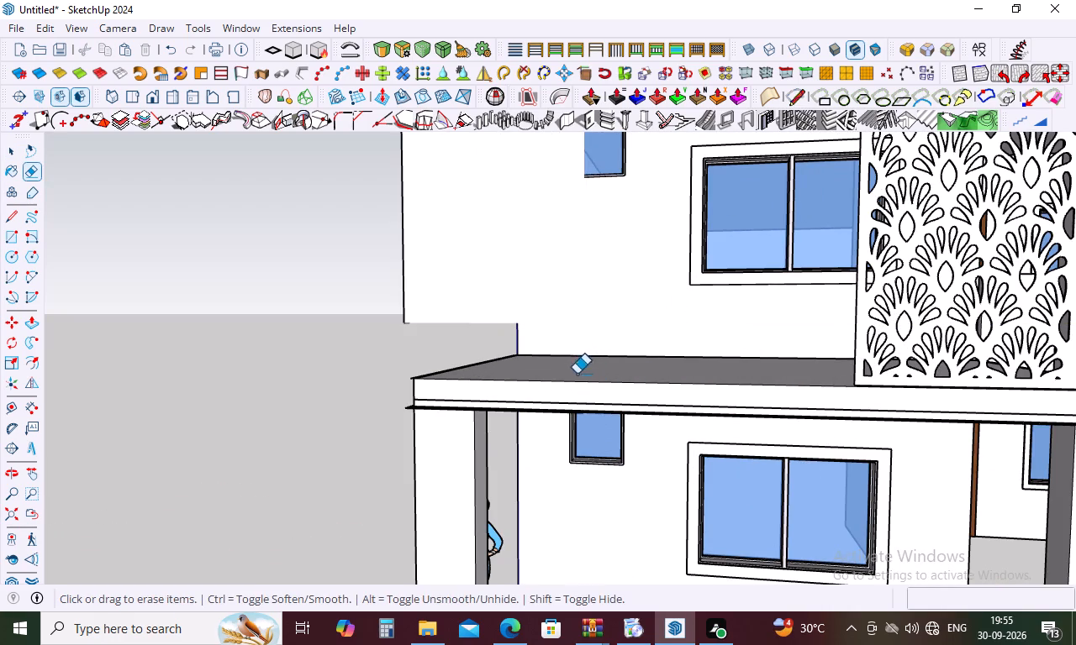
Erase the deleted beam's leftover lower edges and short corner stubs beneath the first-floor slab.
{"action": "scroll", "coordinate": [562, 410], "scroll_direction": "up", "scroll_amount": 9}
{"action": "middle_click_drag", "start_coordinate": [535, 406], "coordinate": [615, 517]}
{"action": "left_click", "coordinate": [599, 462]}
{"action": "left_click", "coordinate": [610, 458]}
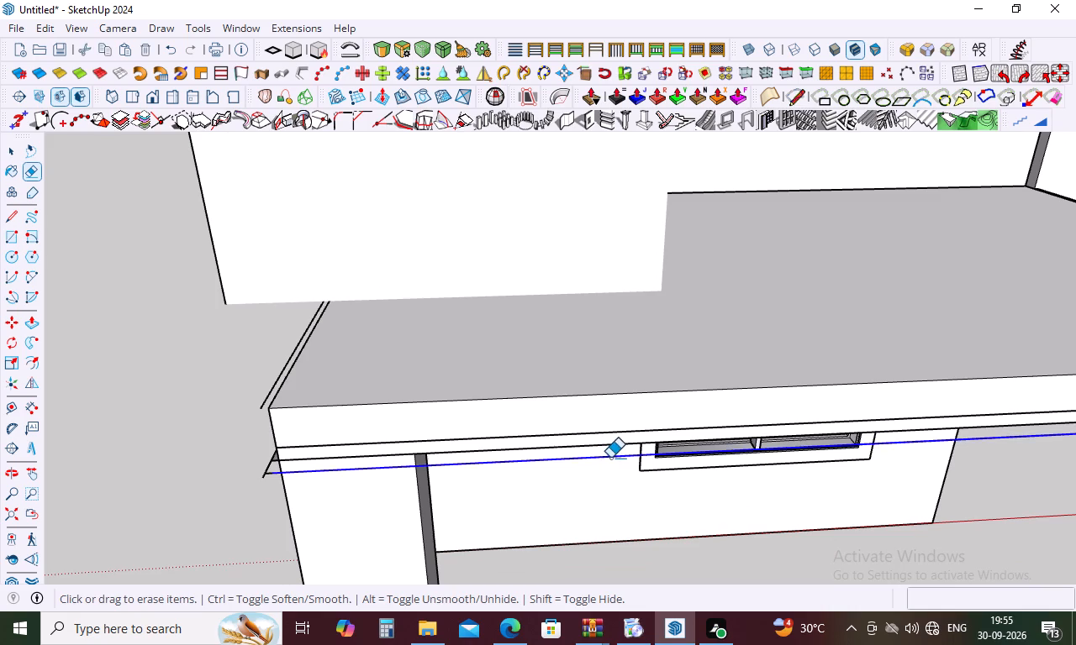
{"action": "left_click", "coordinate": [275, 459]}
{"action": "left_click_drag", "start_coordinate": [264, 465], "coordinate": [267, 476]}
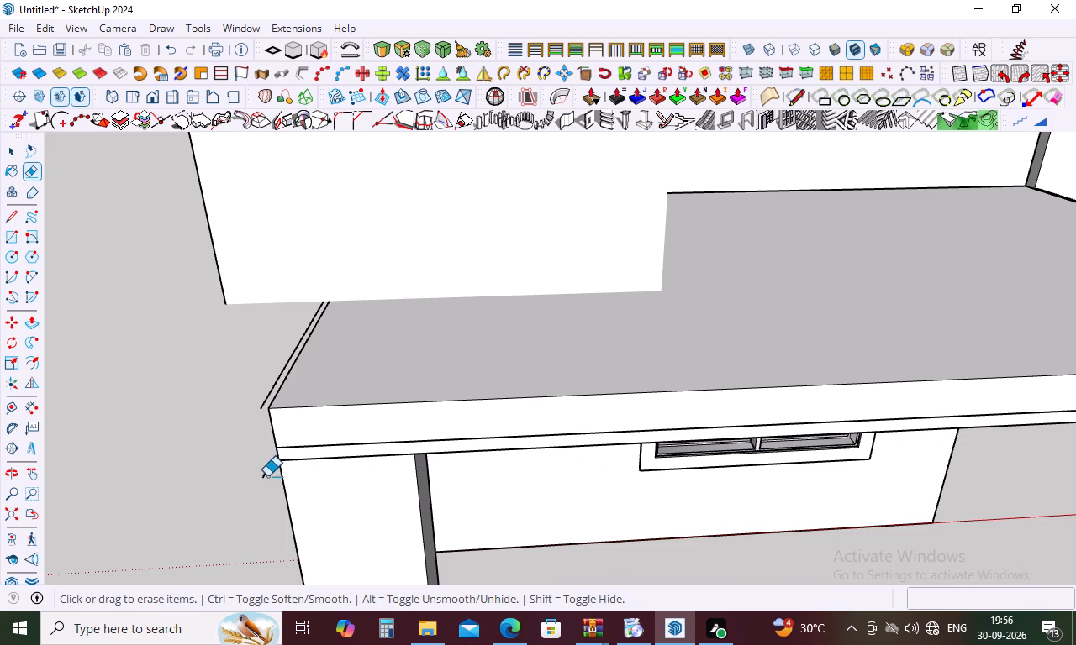
{"action": "left_click_drag", "start_coordinate": [267, 476], "coordinate": [268, 478]}
Erase the stray beam edges along the top of the first-floor slab's outer side, at its front corner.
{"action": "middle_click_drag", "start_coordinate": [321, 421], "coordinate": [641, 349]}
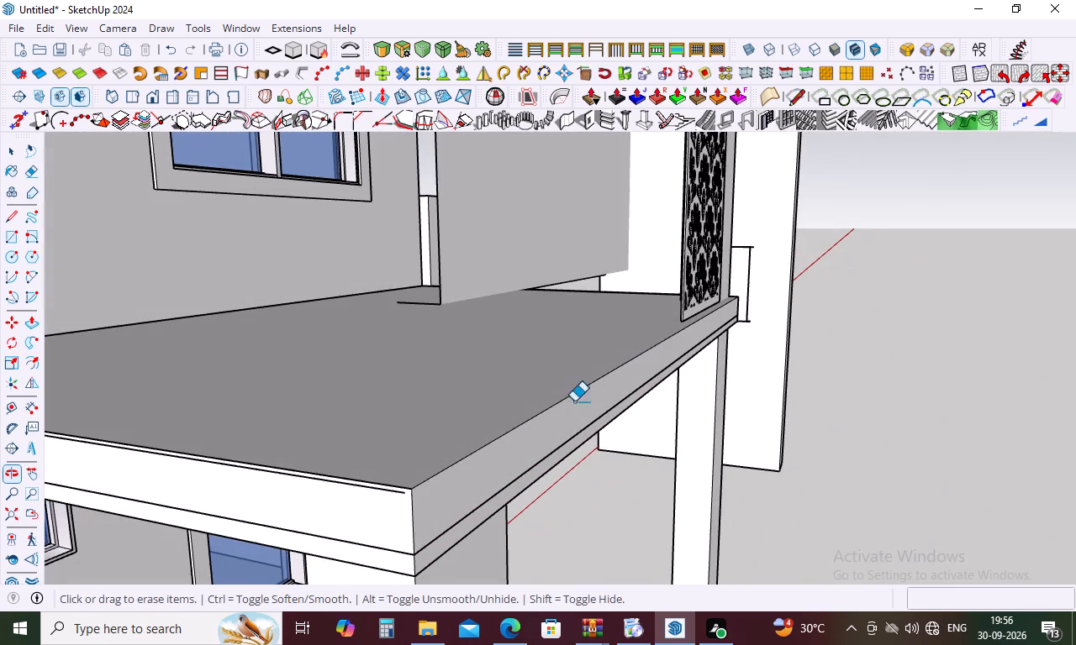
{"action": "left_click", "coordinate": [370, 490]}
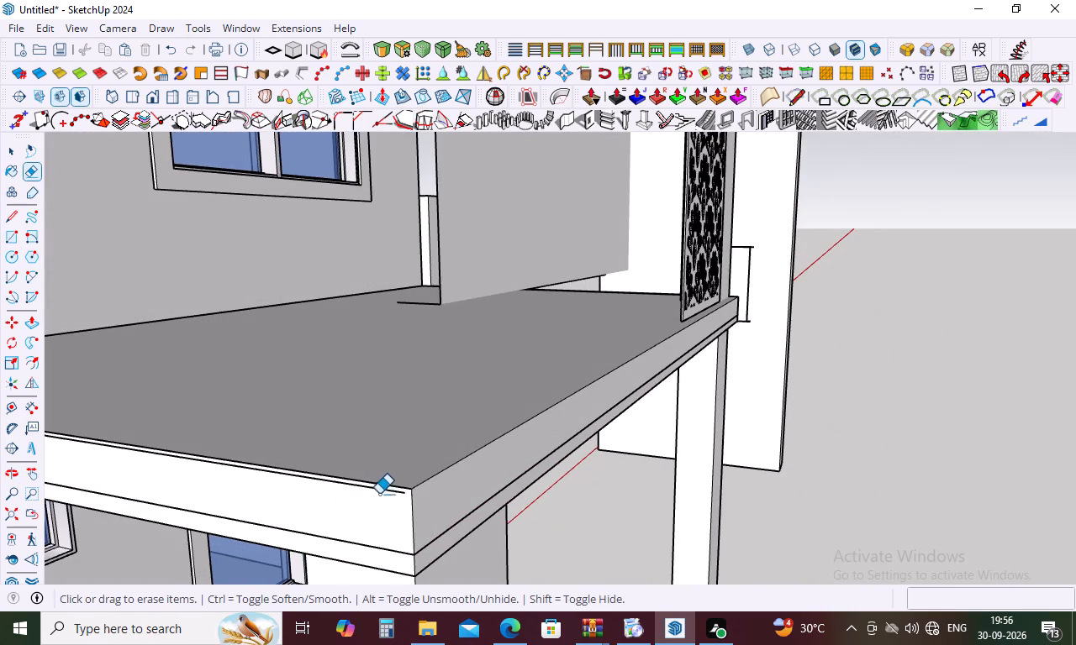
{"action": "scroll", "coordinate": [400, 492], "scroll_direction": "up", "scroll_amount": 4}
{"action": "left_click", "coordinate": [400, 495]}
{"action": "scroll", "coordinate": [461, 438], "scroll_direction": "down", "scroll_amount": 2}
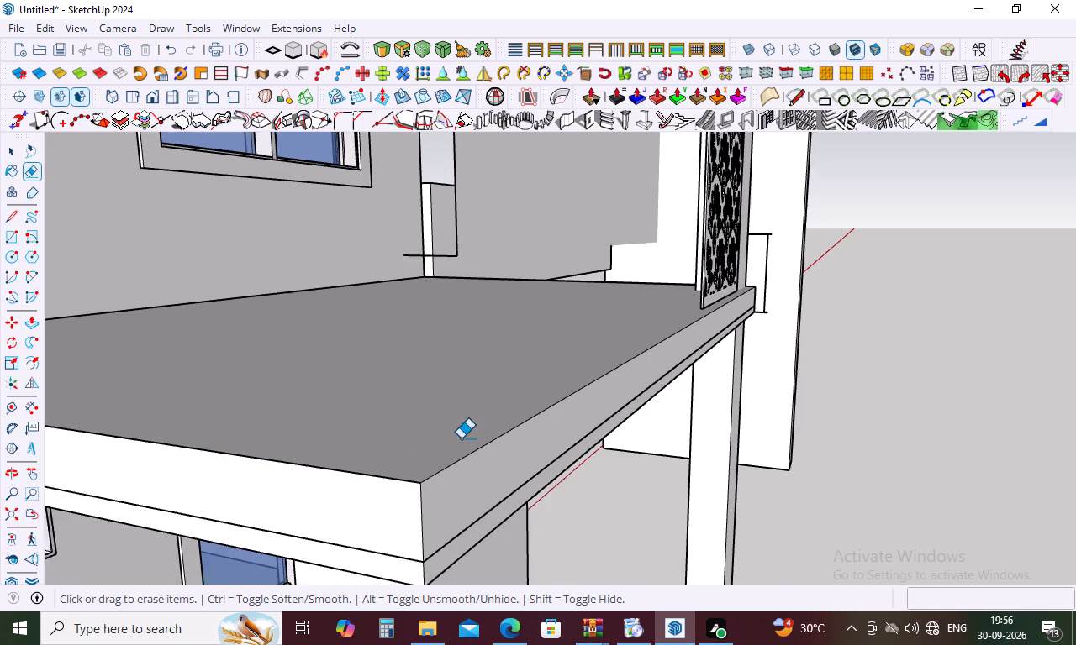
Erase the leftover beam edge beneath the first-floor slab on the side facing the entrance doors.
{"action": "scroll", "coordinate": [461, 438], "scroll_direction": "down", "scroll_amount": 11}
{"action": "scroll", "coordinate": [558, 441], "scroll_direction": "down", "scroll_amount": 8}
{"action": "middle_click_drag", "start_coordinate": [641, 422], "coordinate": [150, 460]}
{"action": "scroll", "coordinate": [539, 382], "scroll_direction": "up", "scroll_amount": 5}
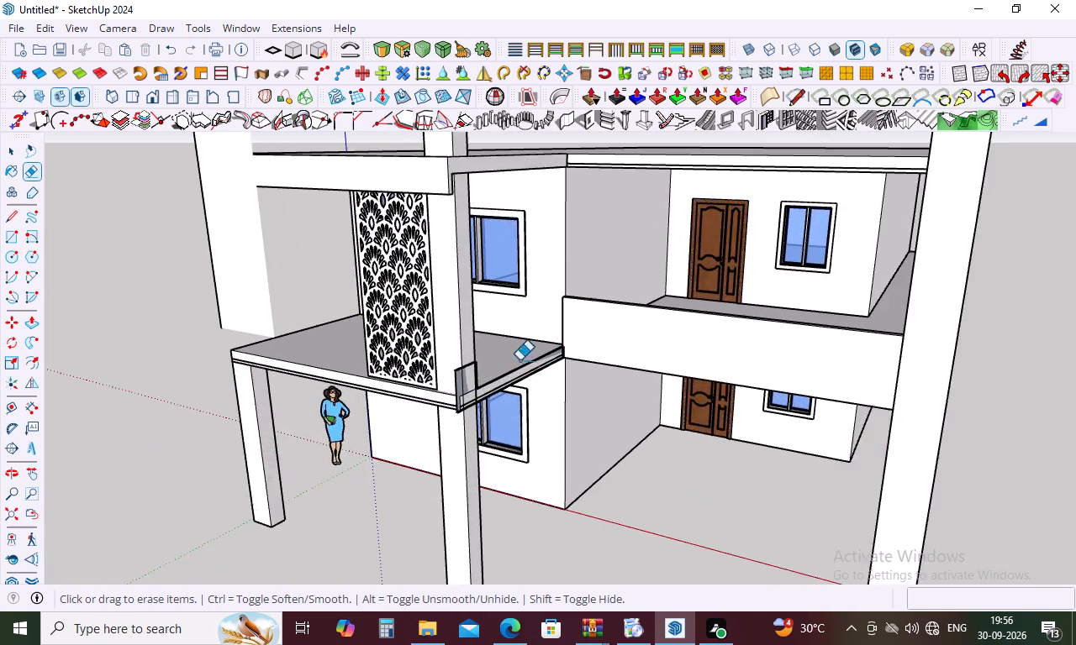
{"action": "scroll", "coordinate": [517, 356], "scroll_direction": "up", "scroll_amount": 10}
{"action": "middle_click_drag", "start_coordinate": [410, 409], "coordinate": [578, 404]}
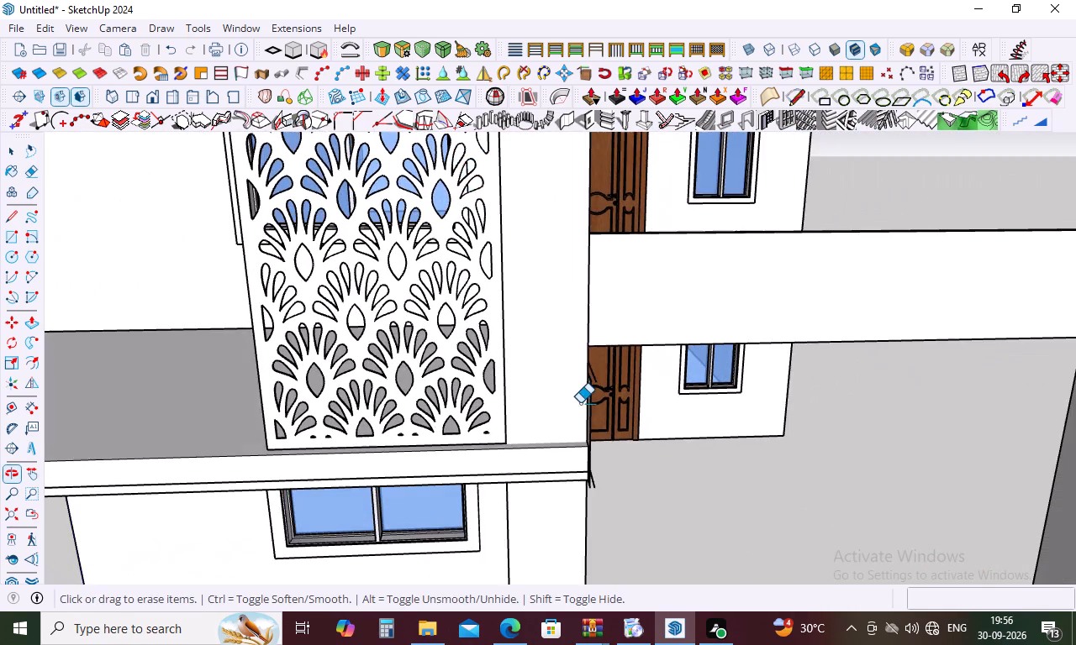
{"action": "scroll", "coordinate": [579, 411], "scroll_direction": "up", "scroll_amount": 9}
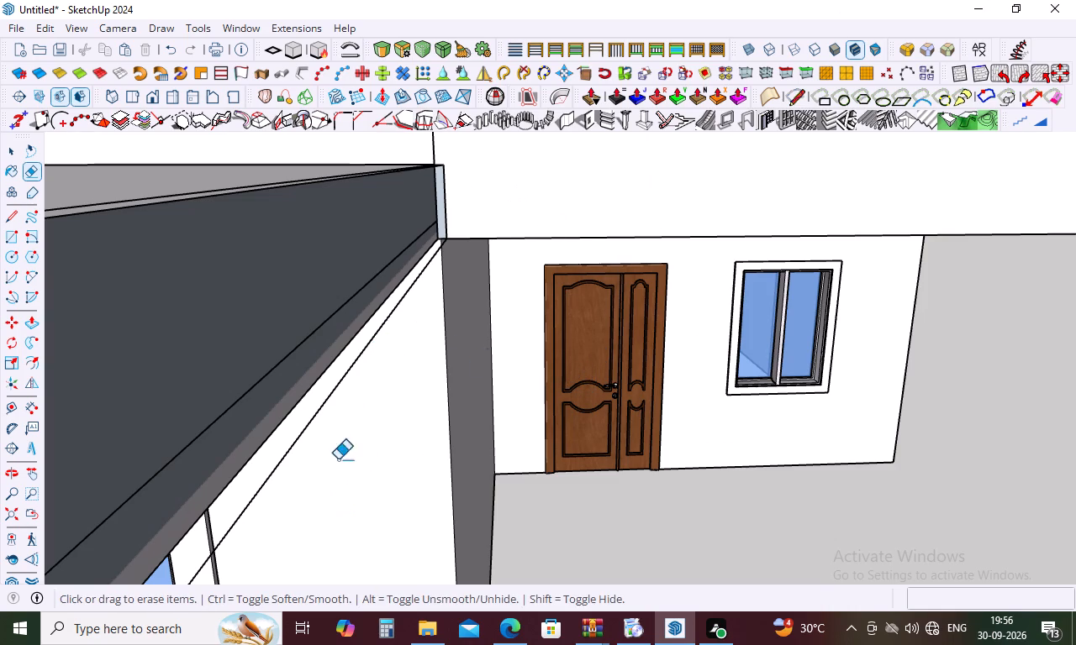
{"action": "left_click", "coordinate": [351, 368]}
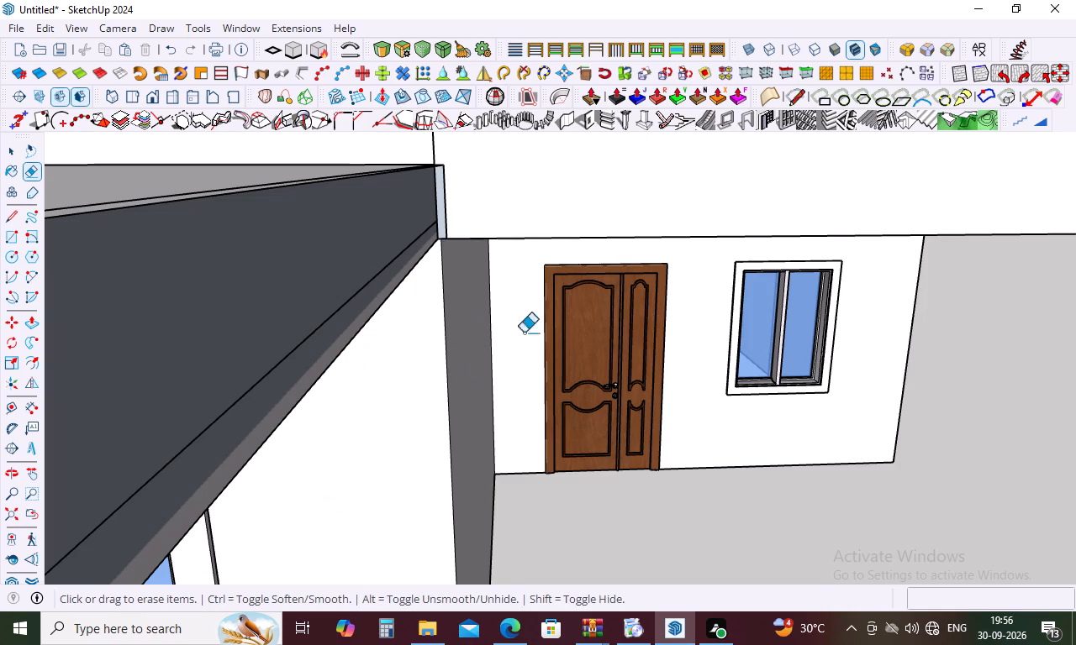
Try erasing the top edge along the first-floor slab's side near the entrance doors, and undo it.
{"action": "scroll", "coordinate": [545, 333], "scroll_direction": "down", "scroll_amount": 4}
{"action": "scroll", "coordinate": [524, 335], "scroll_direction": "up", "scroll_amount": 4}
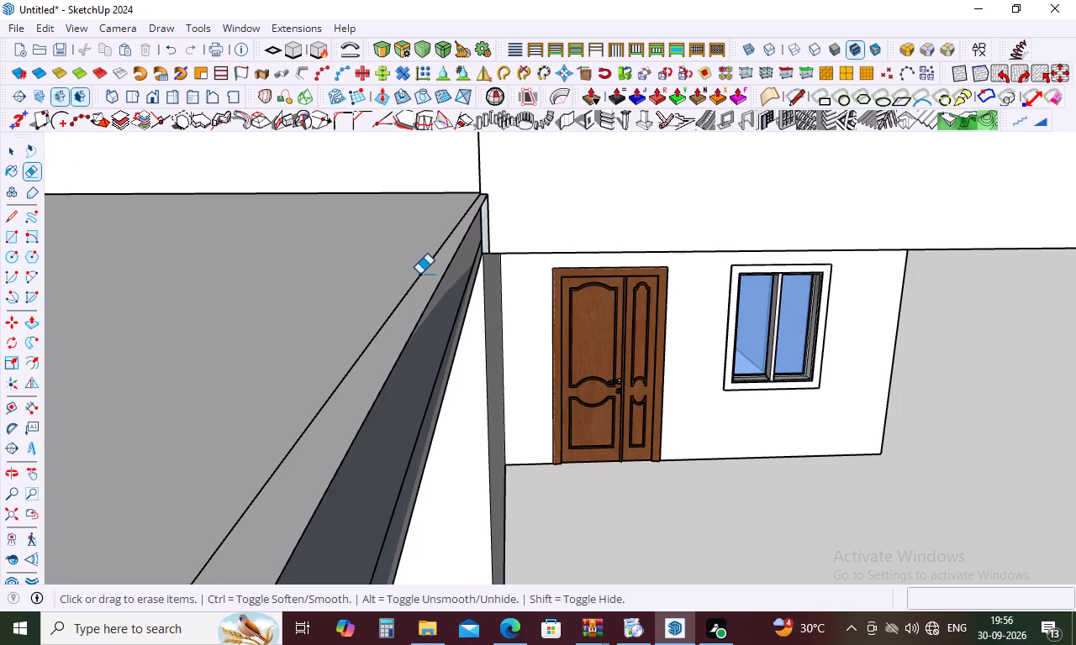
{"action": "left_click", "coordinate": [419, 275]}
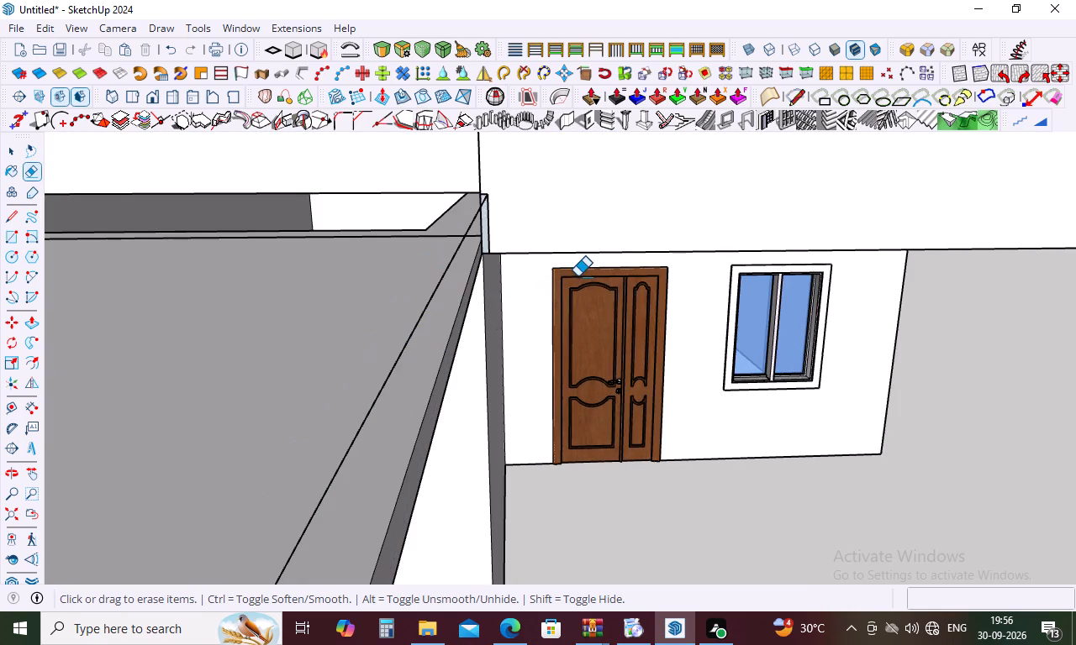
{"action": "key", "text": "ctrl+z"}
Erase the leftover beam end at the column beside the patterned screen, including its outer vertical, top and bottom edges.
{"action": "scroll", "coordinate": [580, 291], "scroll_direction": "down", "scroll_amount": 7}
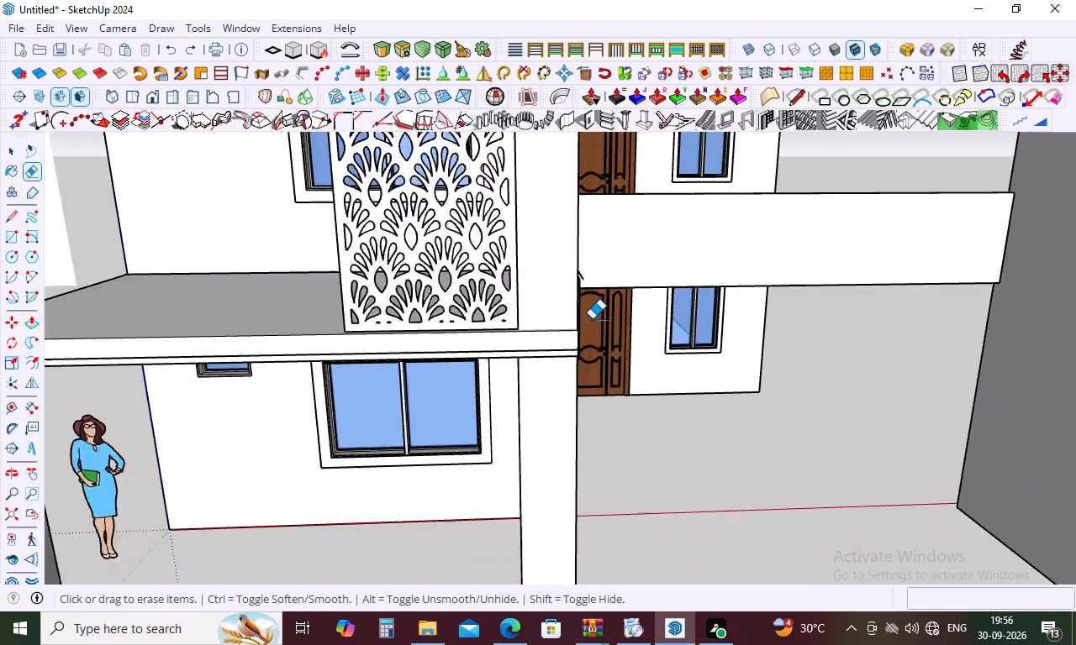
{"action": "scroll", "coordinate": [592, 319], "scroll_direction": "down", "scroll_amount": 1}
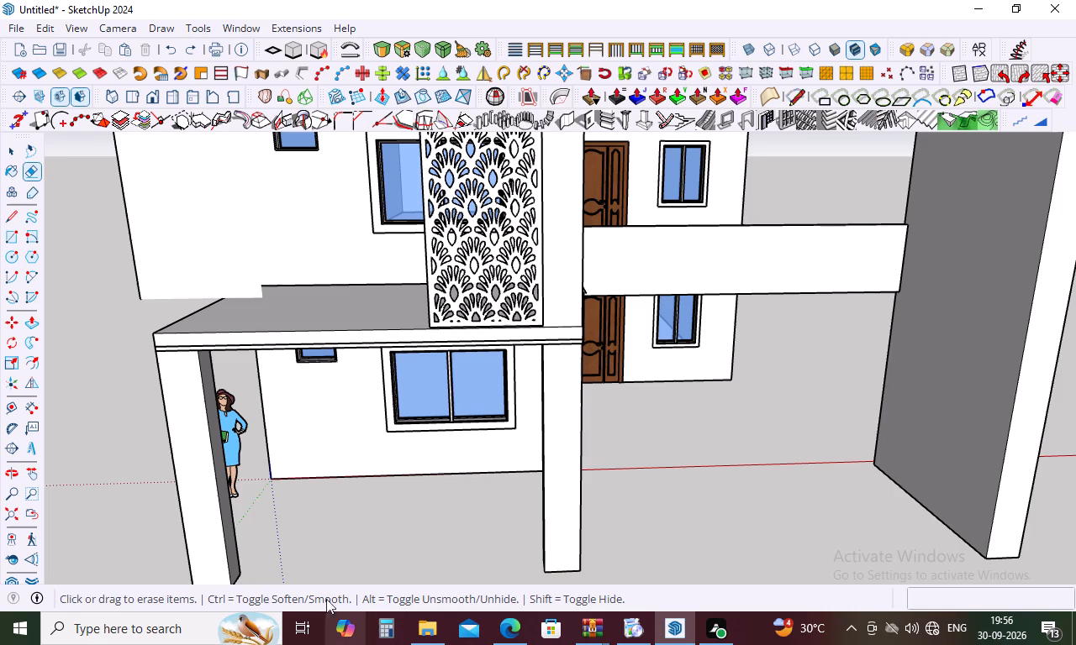
{"action": "scroll", "coordinate": [563, 316], "scroll_direction": "up", "scroll_amount": 12}
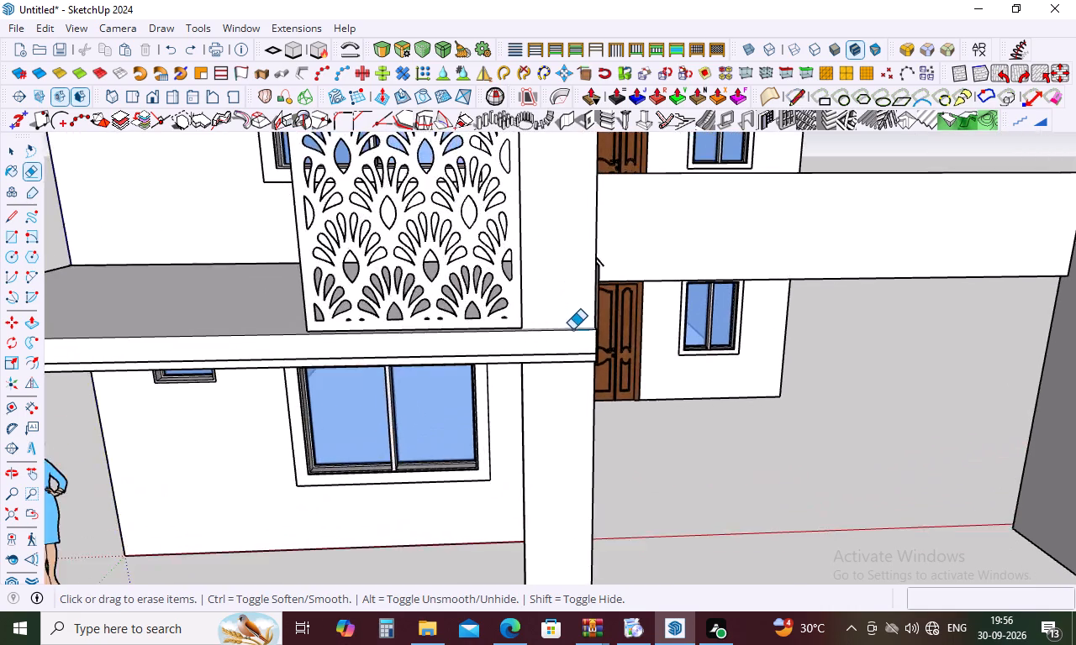
{"action": "scroll", "coordinate": [572, 329], "scroll_direction": "up", "scroll_amount": 13}
{"action": "middle_click_drag", "start_coordinate": [584, 331], "coordinate": [568, 333]}
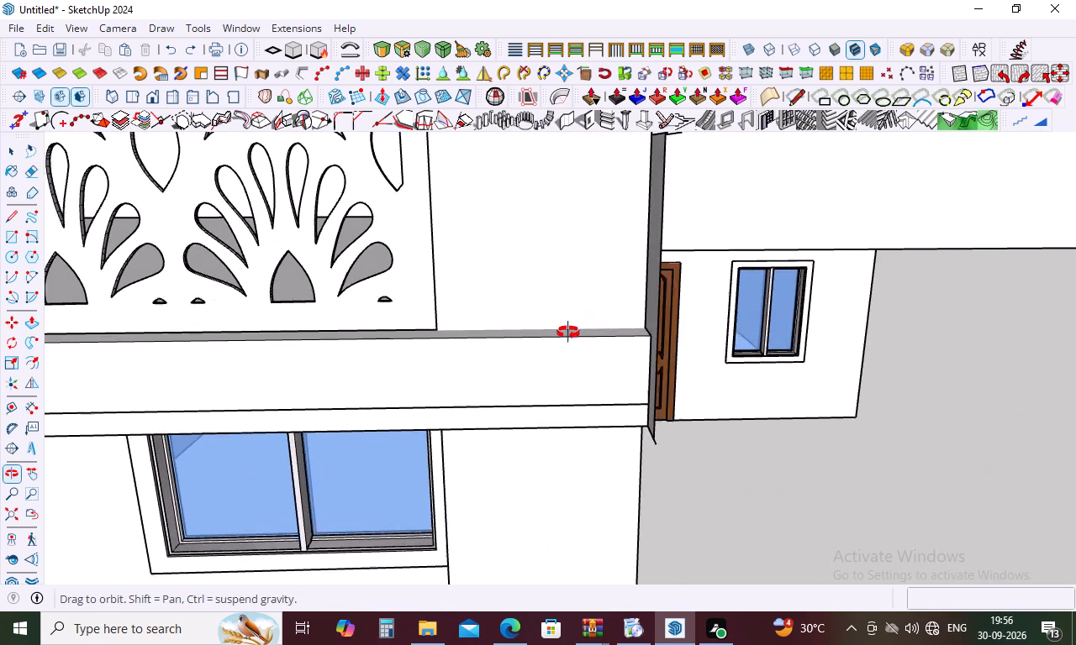
{"action": "middle_click_drag", "start_coordinate": [568, 333], "coordinate": [345, 343]}
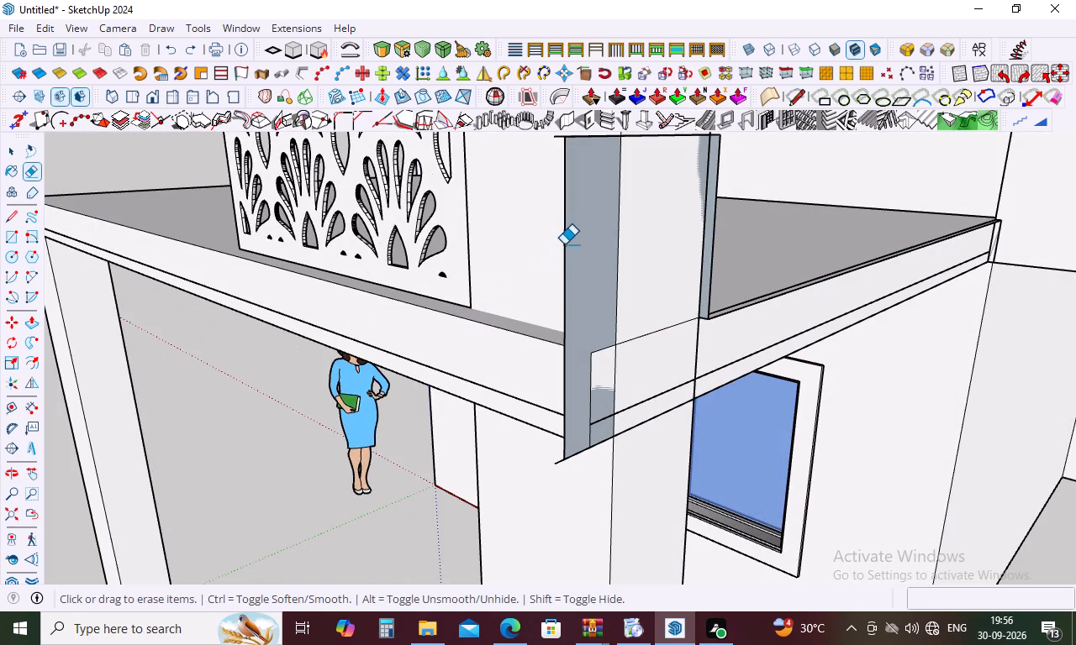
{"action": "left_click", "coordinate": [565, 244]}
{"action": "scroll", "coordinate": [586, 227], "scroll_direction": "down", "scroll_amount": 4}
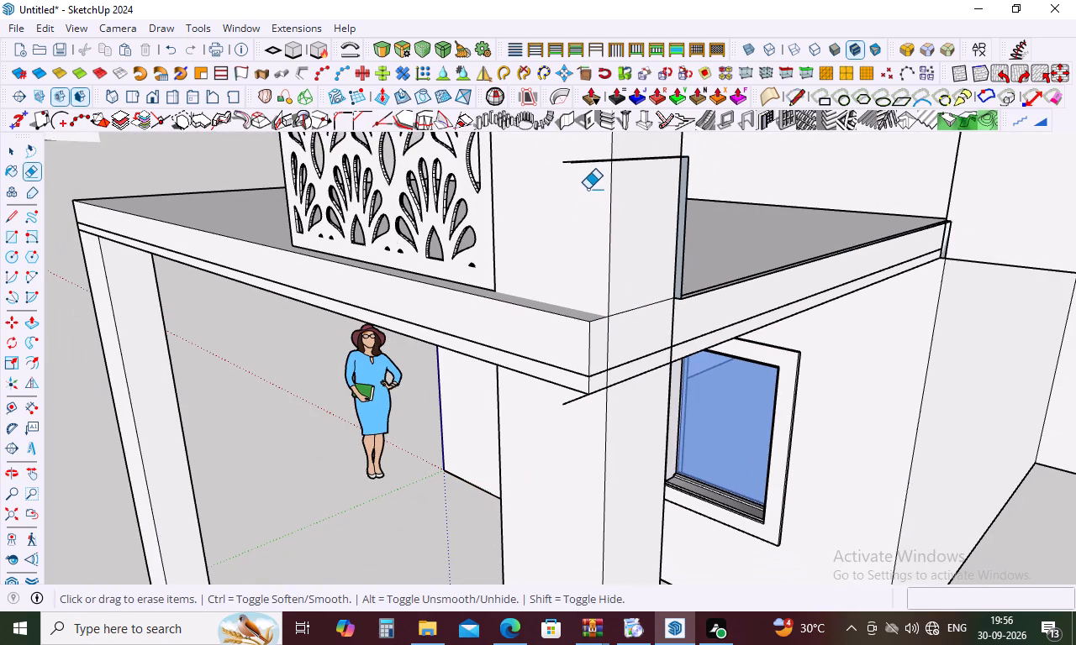
{"action": "left_click", "coordinate": [587, 165]}
{"action": "left_click_drag", "start_coordinate": [585, 161], "coordinate": [585, 172]}
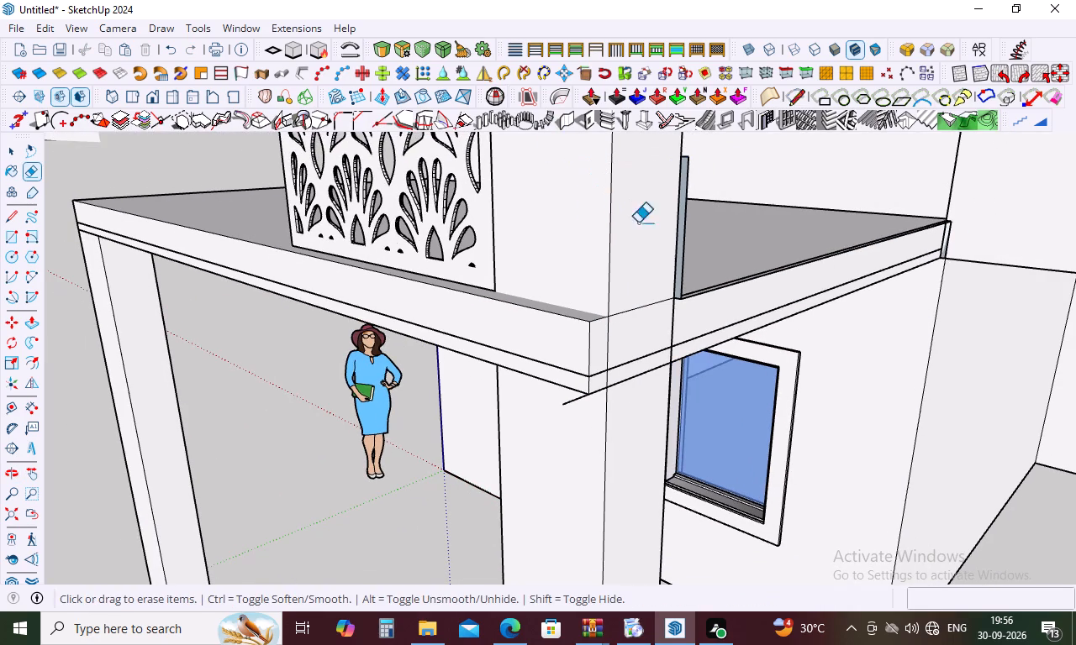
{"action": "left_click_drag", "start_coordinate": [572, 404], "coordinate": [572, 412]}
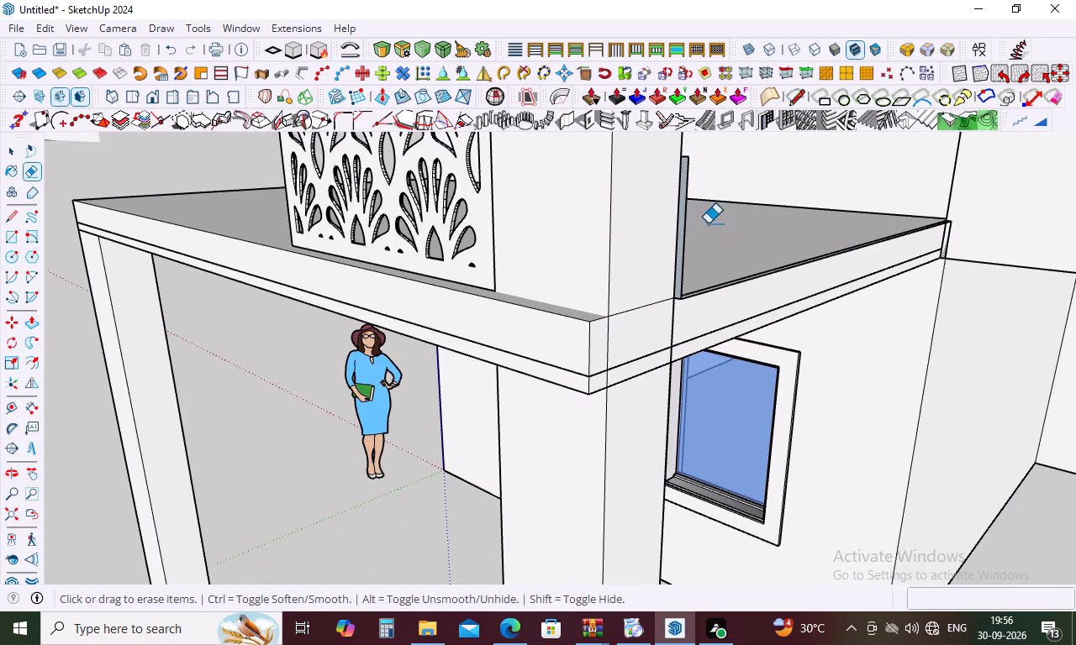
Erase the leftover upright piece and thin strip where the removed beam met the slab behind the column.
{"action": "scroll", "coordinate": [687, 188], "scroll_direction": "up", "scroll_amount": 7}
{"action": "left_click", "coordinate": [686, 177]}
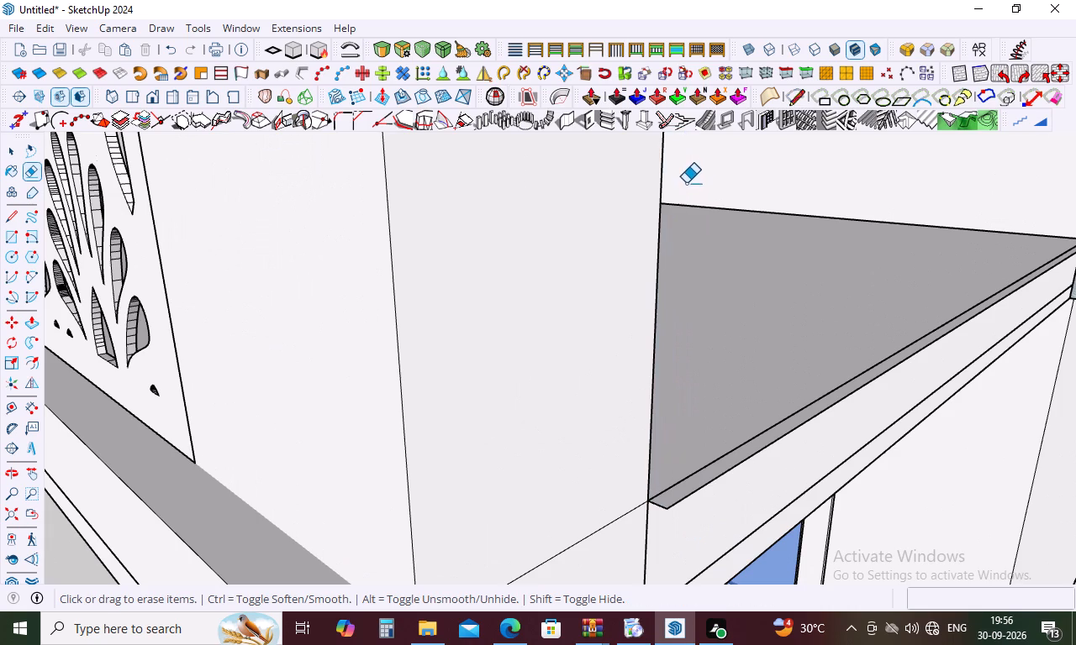
{"action": "left_click", "coordinate": [688, 495]}
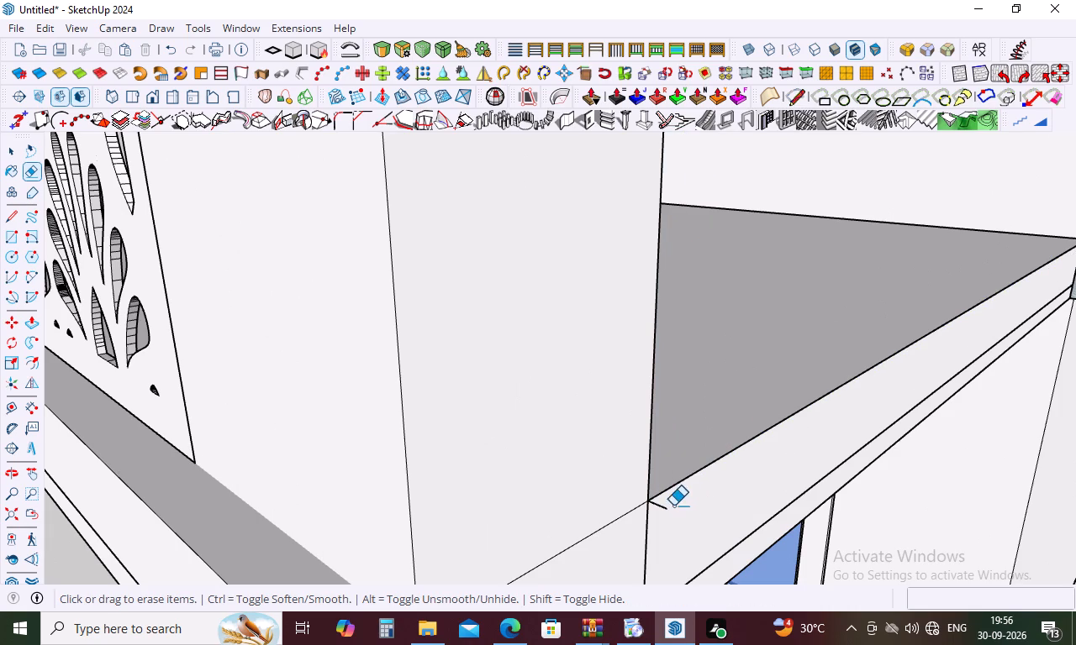
{"action": "left_click", "coordinate": [665, 509]}
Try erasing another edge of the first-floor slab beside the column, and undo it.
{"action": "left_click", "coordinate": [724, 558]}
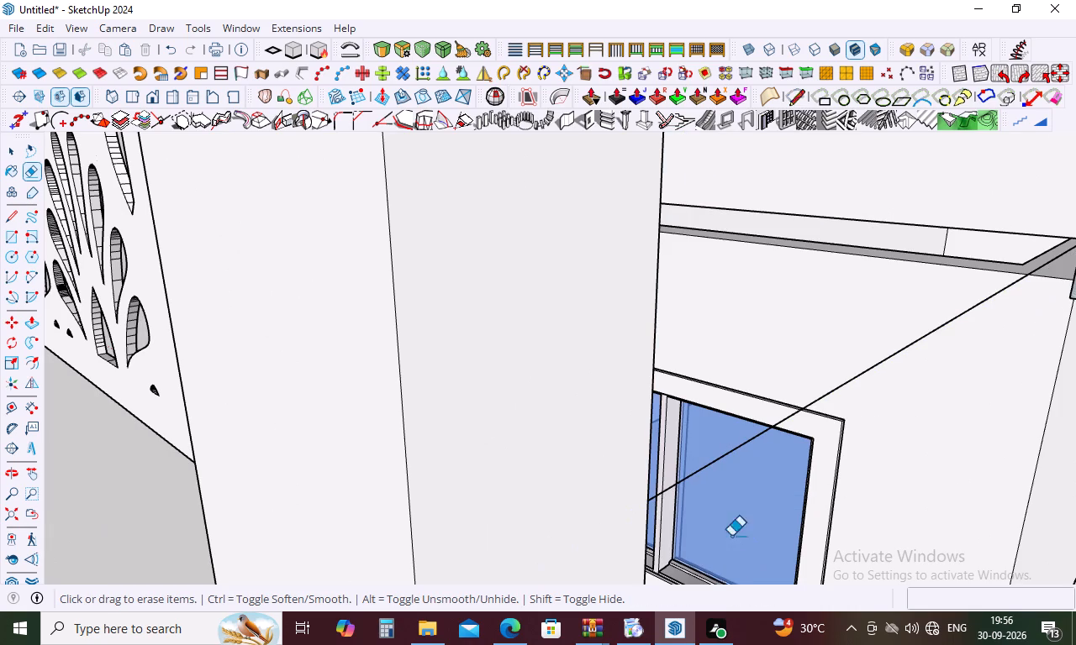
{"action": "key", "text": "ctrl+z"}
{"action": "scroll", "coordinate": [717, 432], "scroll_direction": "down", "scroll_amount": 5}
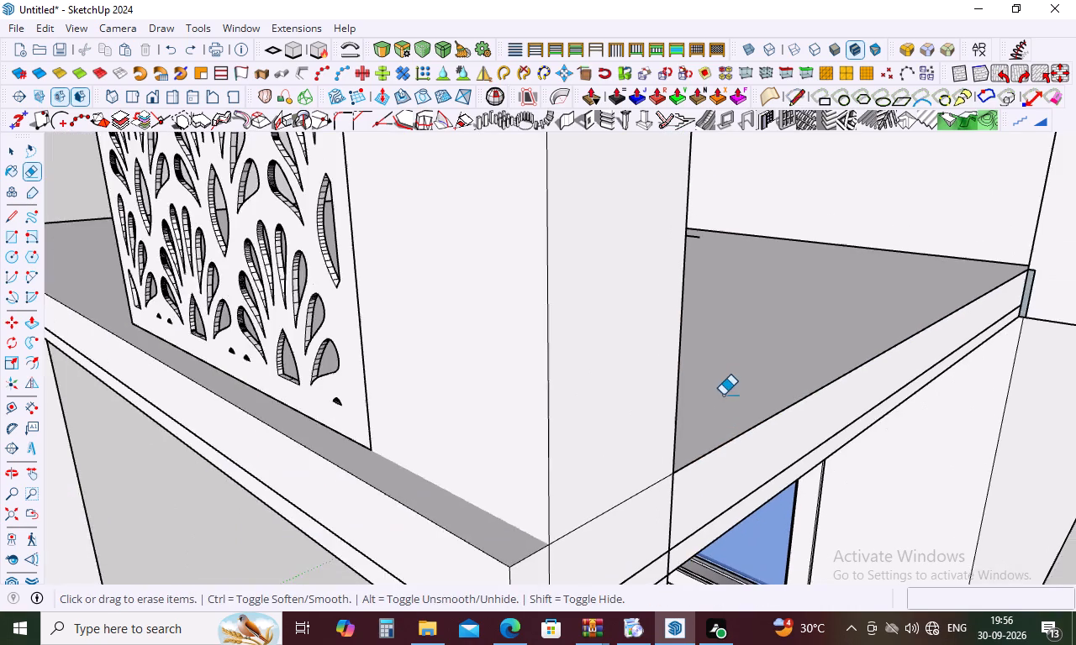
Erase the leftover upright piece and short stub edge where the first-floor slab's side meets the wall.
{"action": "scroll", "coordinate": [725, 390], "scroll_direction": "down", "scroll_amount": 4}
{"action": "scroll", "coordinate": [753, 481], "scroll_direction": "down", "scroll_amount": 4}
{"action": "middle_click_drag", "start_coordinate": [970, 358], "coordinate": [968, 310]}
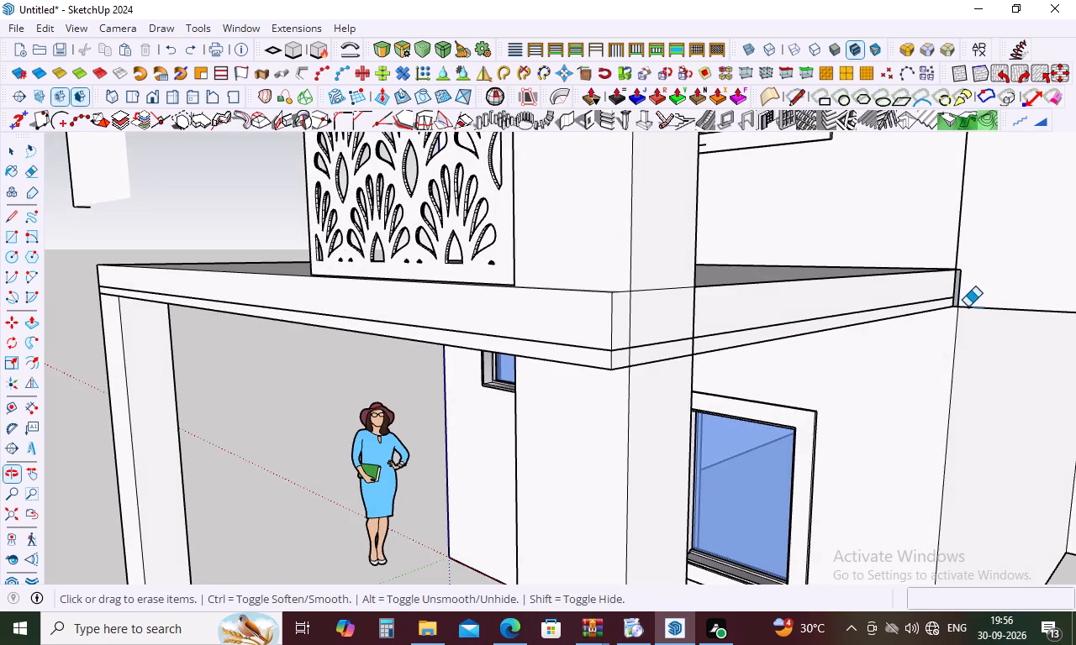
{"action": "middle_click_drag", "start_coordinate": [941, 367], "coordinate": [938, 422]}
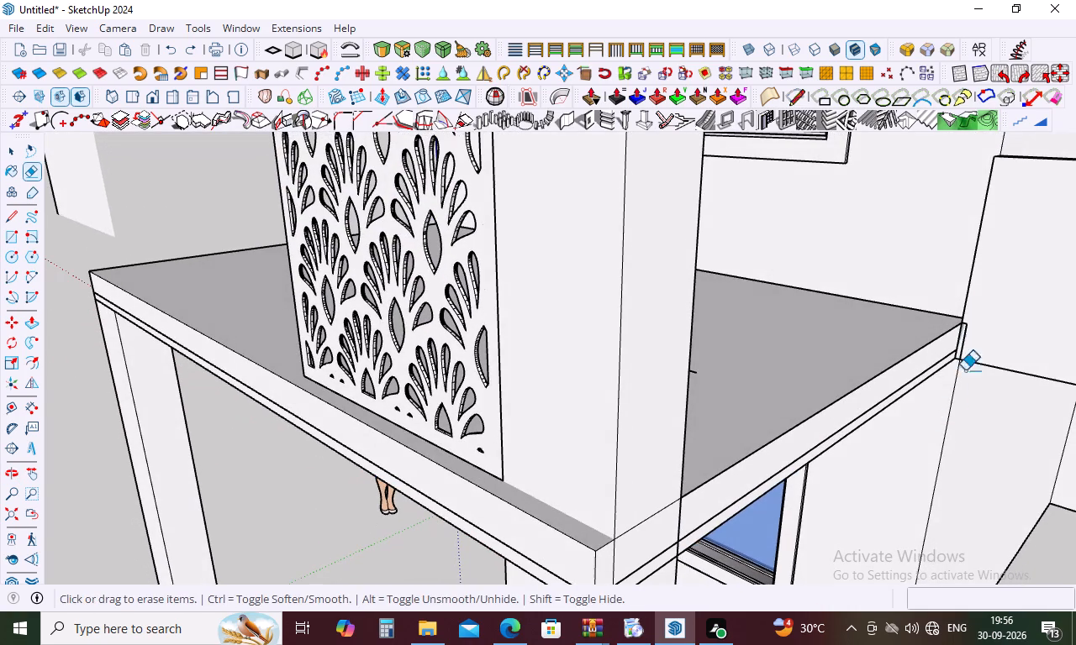
{"action": "scroll", "coordinate": [984, 346], "scroll_direction": "up", "scroll_amount": 3}
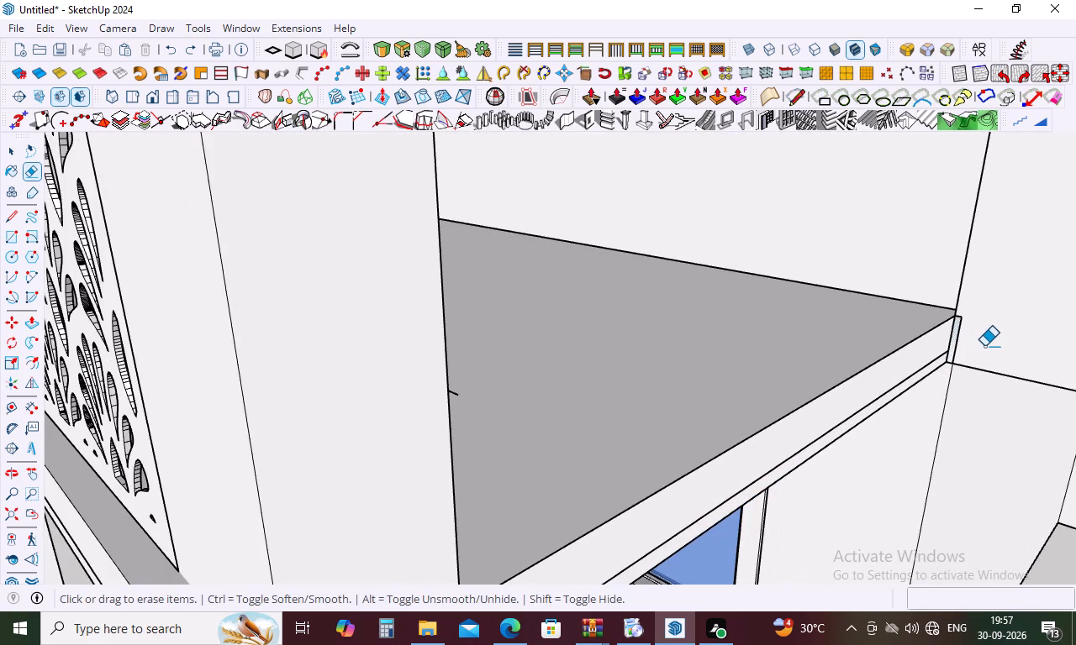
{"action": "scroll", "coordinate": [984, 346], "scroll_direction": "up", "scroll_amount": 4}
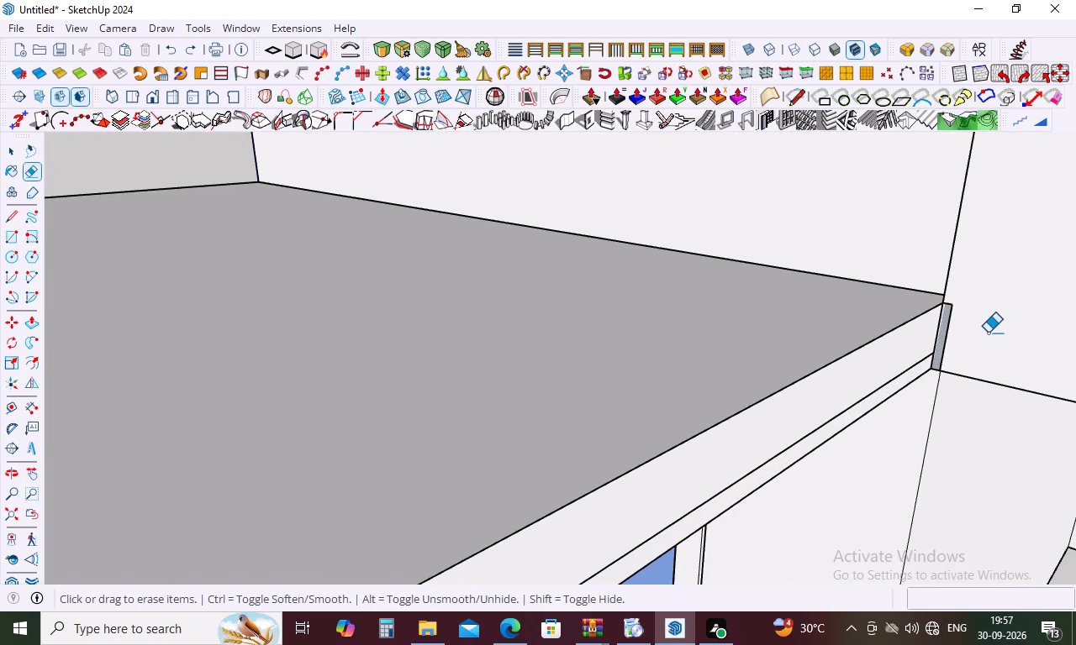
{"action": "scroll", "coordinate": [968, 299], "scroll_direction": "up", "scroll_amount": 13}
{"action": "left_click", "coordinate": [947, 300]}
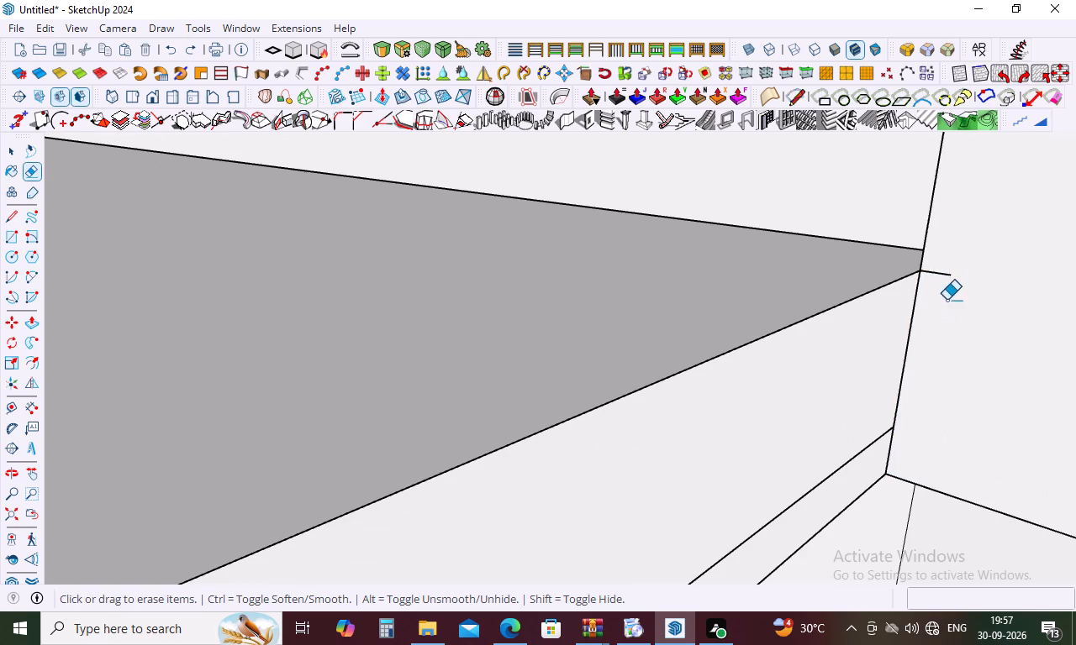
{"action": "left_click", "coordinate": [941, 277]}
{"action": "left_click", "coordinate": [940, 277]}
{"action": "left_click_drag", "start_coordinate": [937, 274], "coordinate": [937, 286]}
Delete the blank free-standing vertical panel at the first-floor front corner, including its top and side edges and remaining face.
{"action": "scroll", "coordinate": [865, 284], "scroll_direction": "down", "scroll_amount": 10}
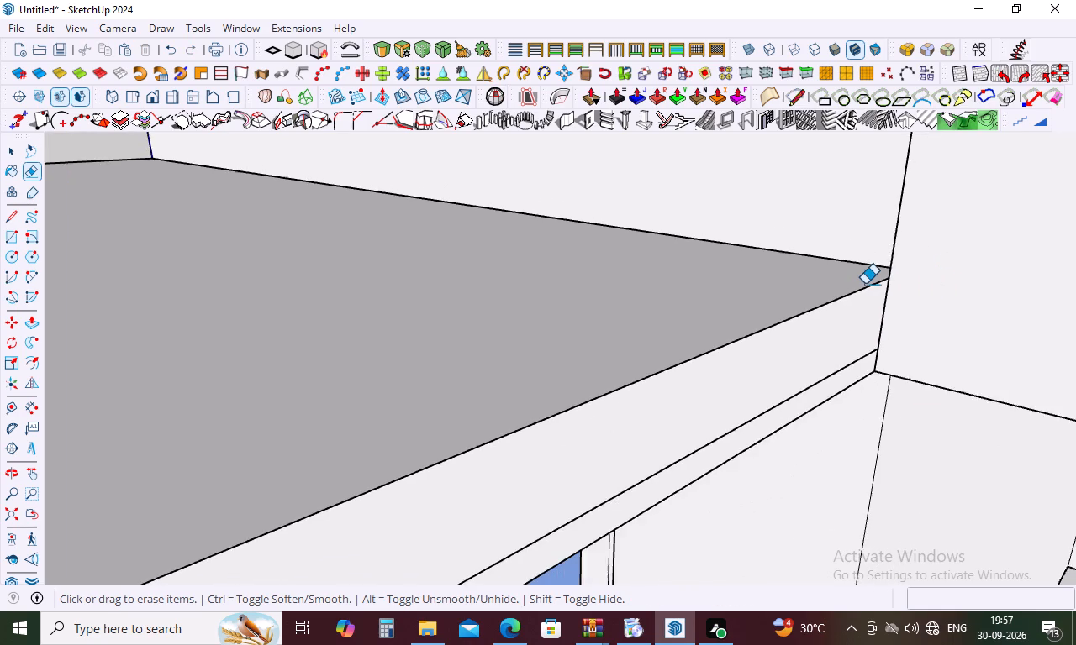
{"action": "scroll", "coordinate": [865, 284], "scroll_direction": "down", "scroll_amount": 12}
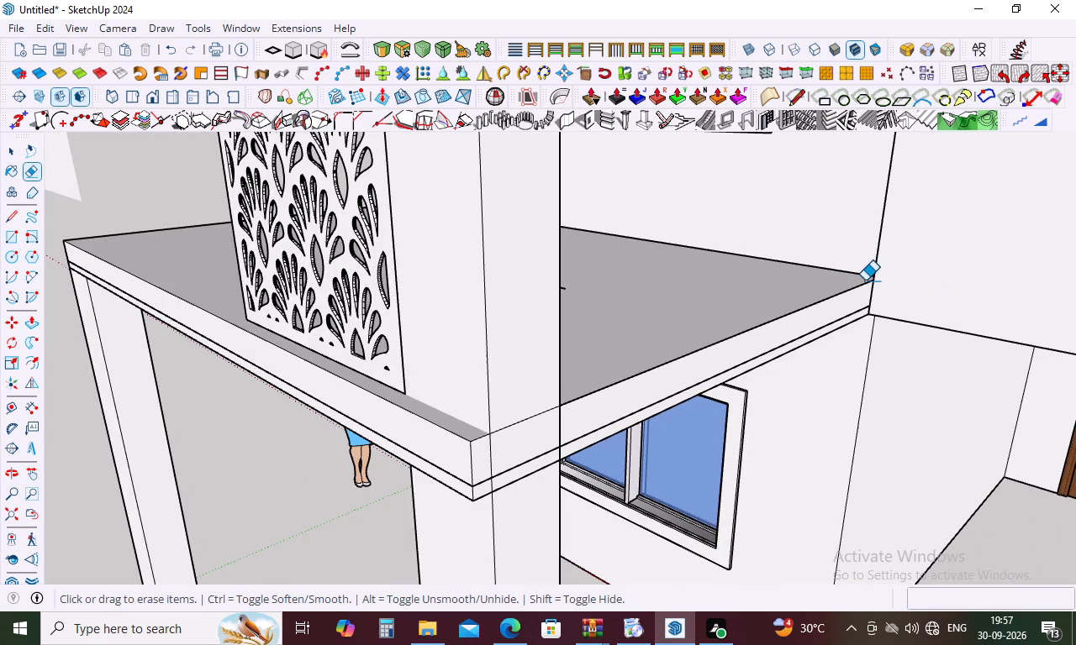
{"action": "scroll", "coordinate": [864, 280], "scroll_direction": "down", "scroll_amount": 4}
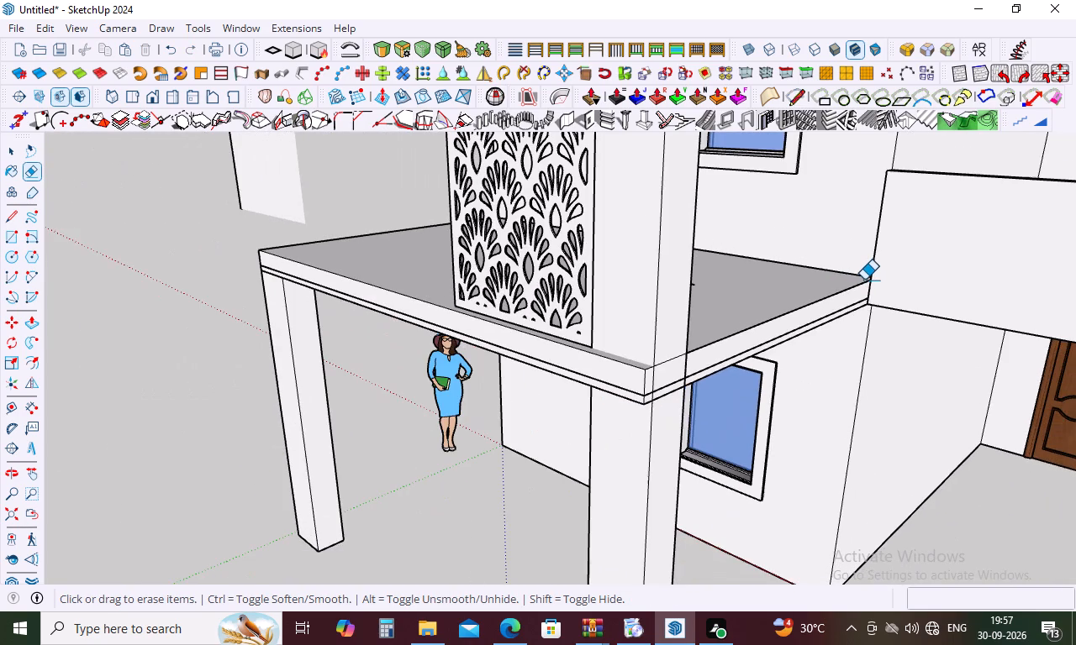
{"action": "scroll", "coordinate": [863, 280], "scroll_direction": "down", "scroll_amount": 4}
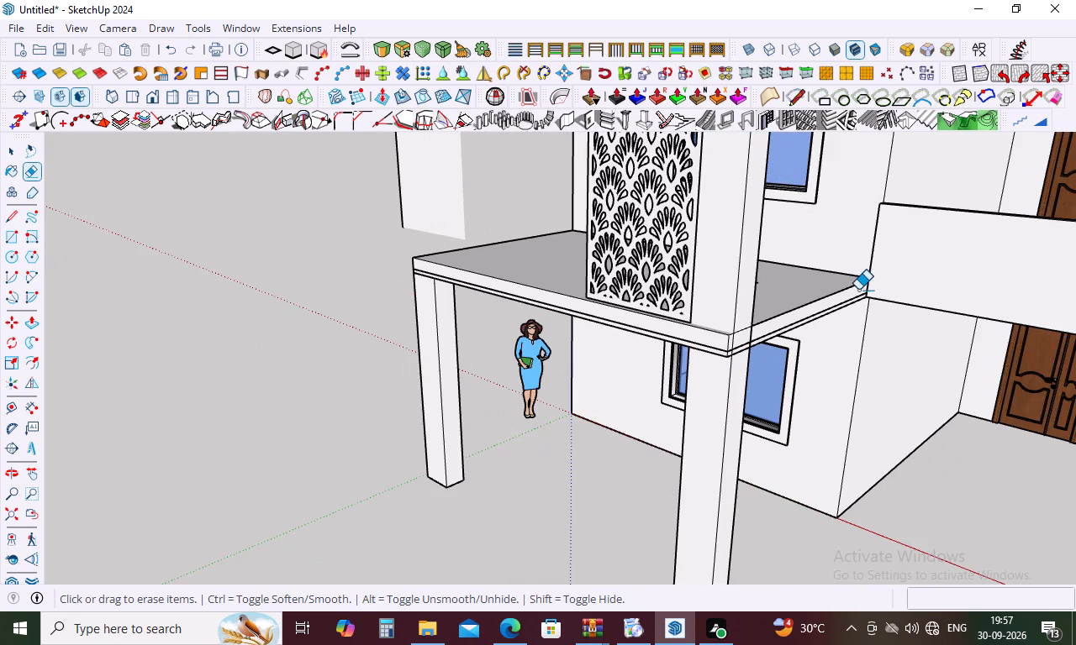
{"action": "middle_click_drag", "start_coordinate": [749, 389], "coordinate": [839, 461]}
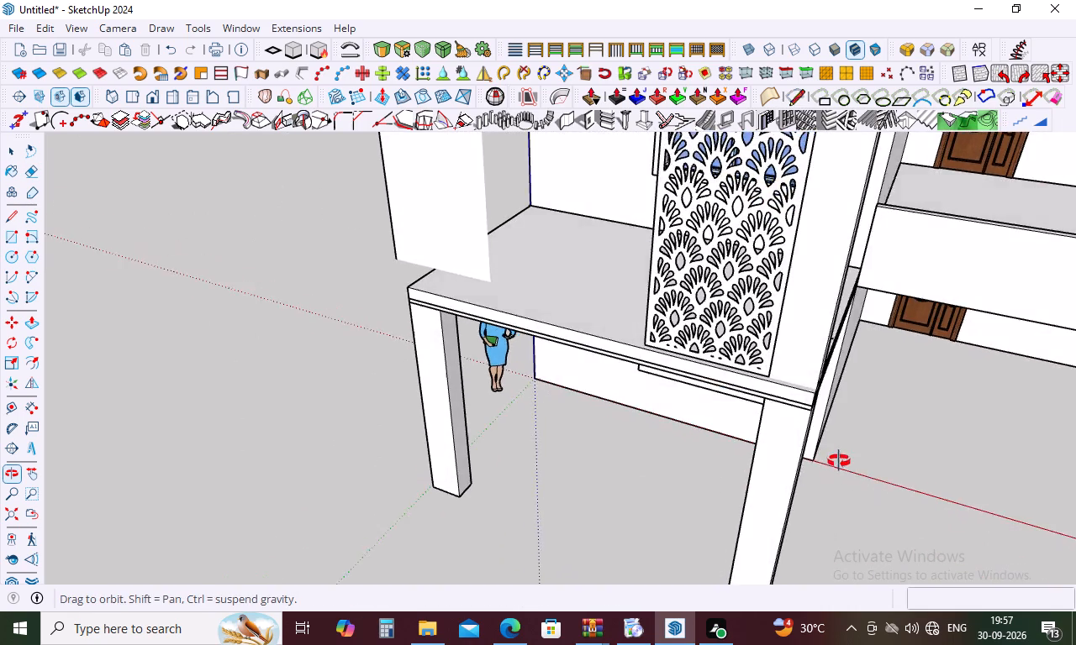
{"action": "middle_click_drag", "start_coordinate": [839, 461], "coordinate": [978, 402]}
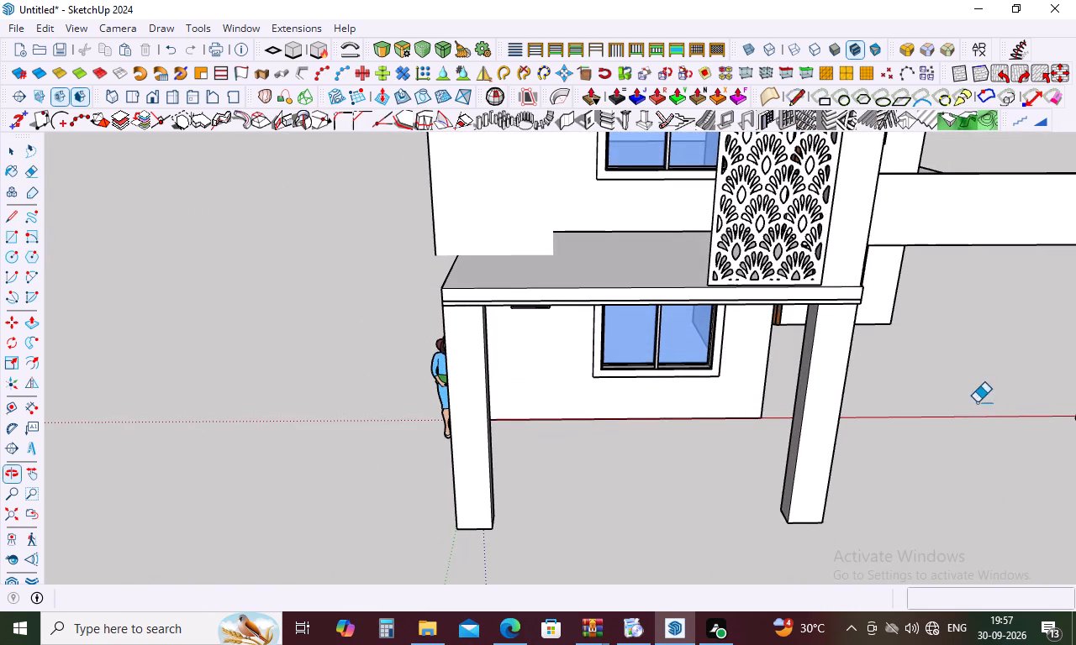
{"action": "scroll", "coordinate": [647, 369], "scroll_direction": "down", "scroll_amount": 12}
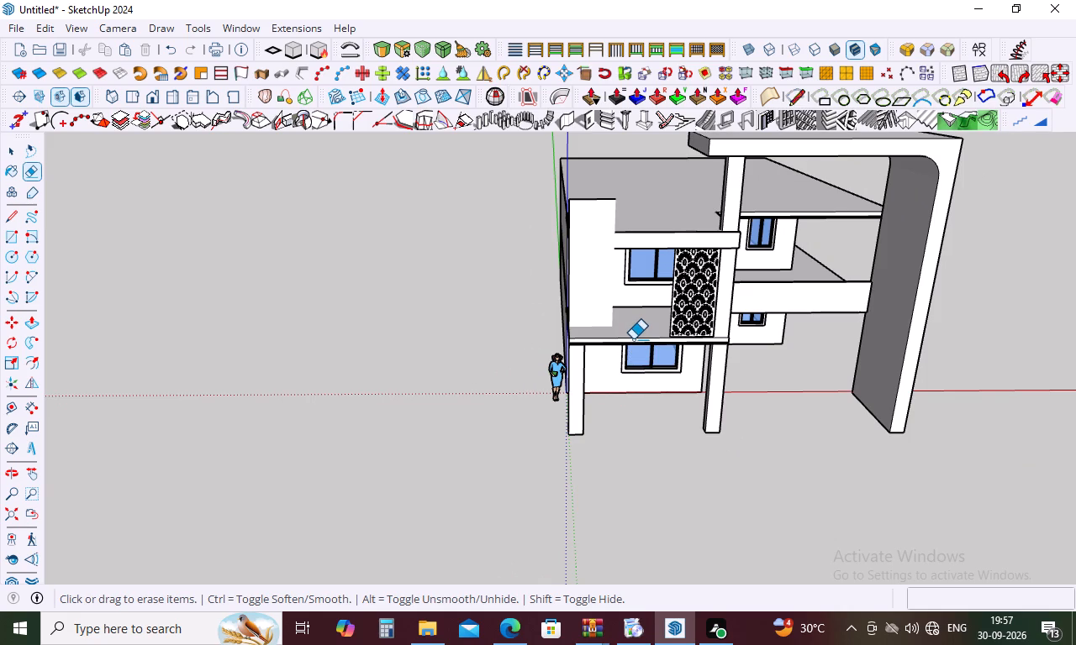
{"action": "middle_click_drag", "start_coordinate": [609, 210], "coordinate": [607, 166]}
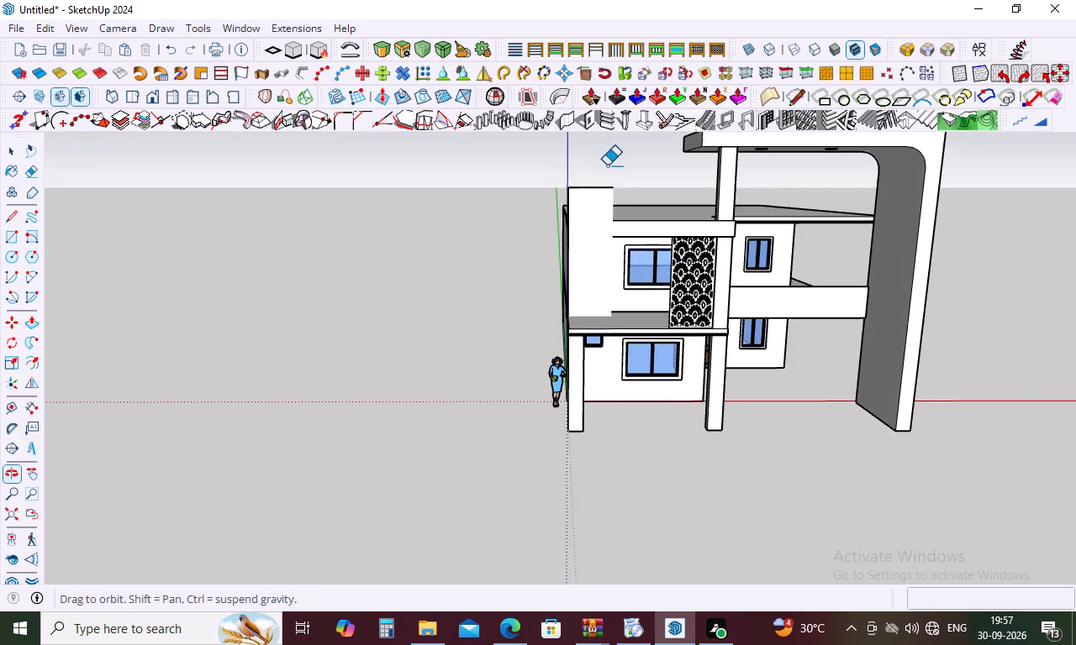
{"action": "scroll", "coordinate": [615, 210], "scroll_direction": "up", "scroll_amount": 10}
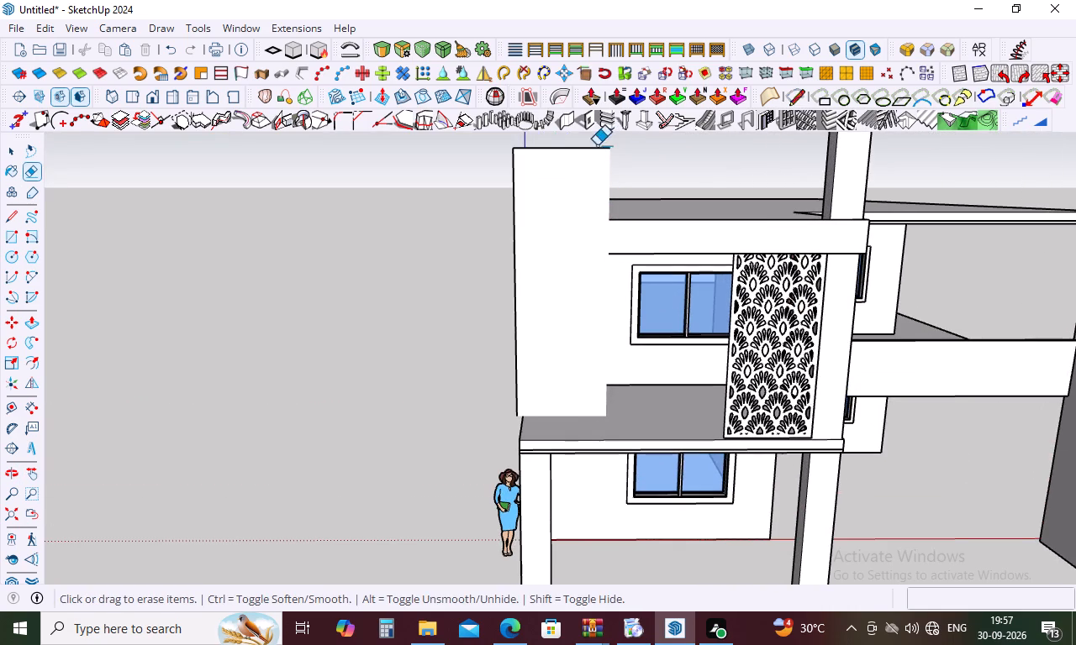
{"action": "left_click", "coordinate": [593, 151]}
{"action": "left_click", "coordinate": [580, 149]}
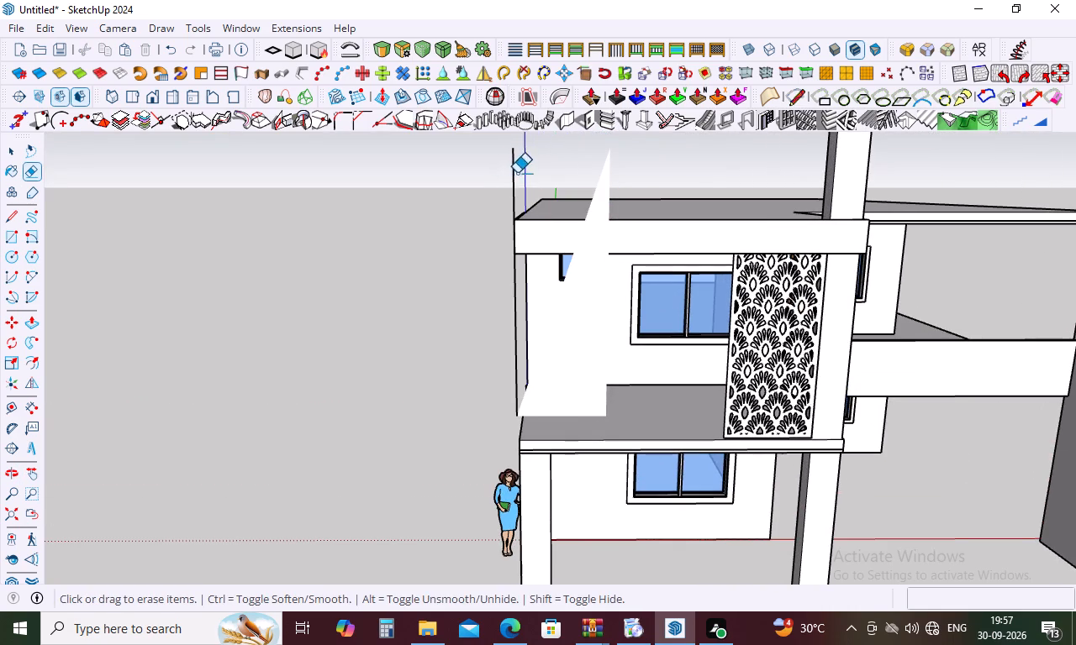
{"action": "left_click_drag", "start_coordinate": [517, 173], "coordinate": [509, 174]}
{"action": "left_click", "coordinate": [606, 364]}
{"action": "left_click_drag", "start_coordinate": [614, 324], "coordinate": [599, 334]}
{"action": "key", "text": "space"}
{"action": "left_click", "coordinate": [578, 369]}
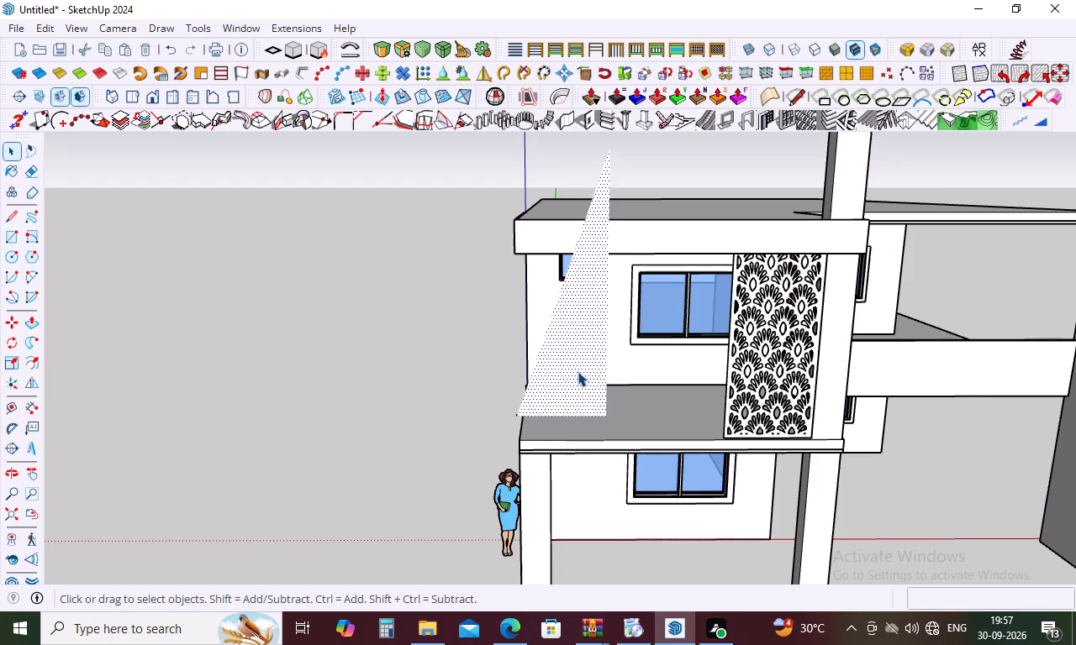
{"action": "key", "text": "Delete"}
Draw a 15'9" by 2' vertical rectangle along the first-floor slab's front, starting from its bottom corner.
{"action": "middle_click_drag", "start_coordinate": [631, 458], "coordinate": [617, 382]}
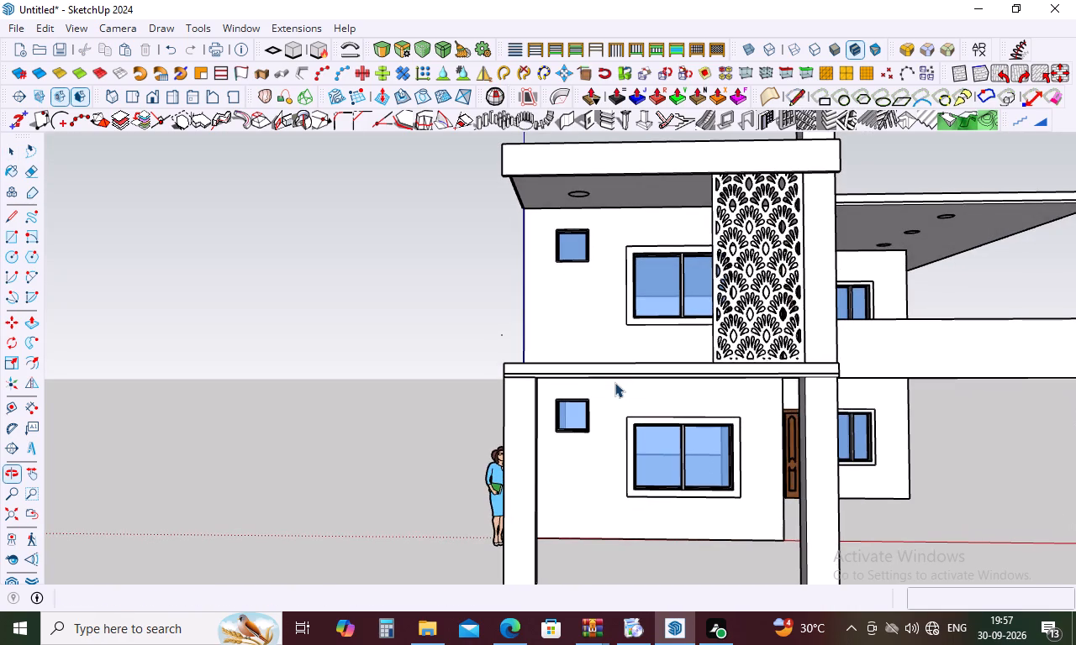
{"action": "key", "text": "r"}
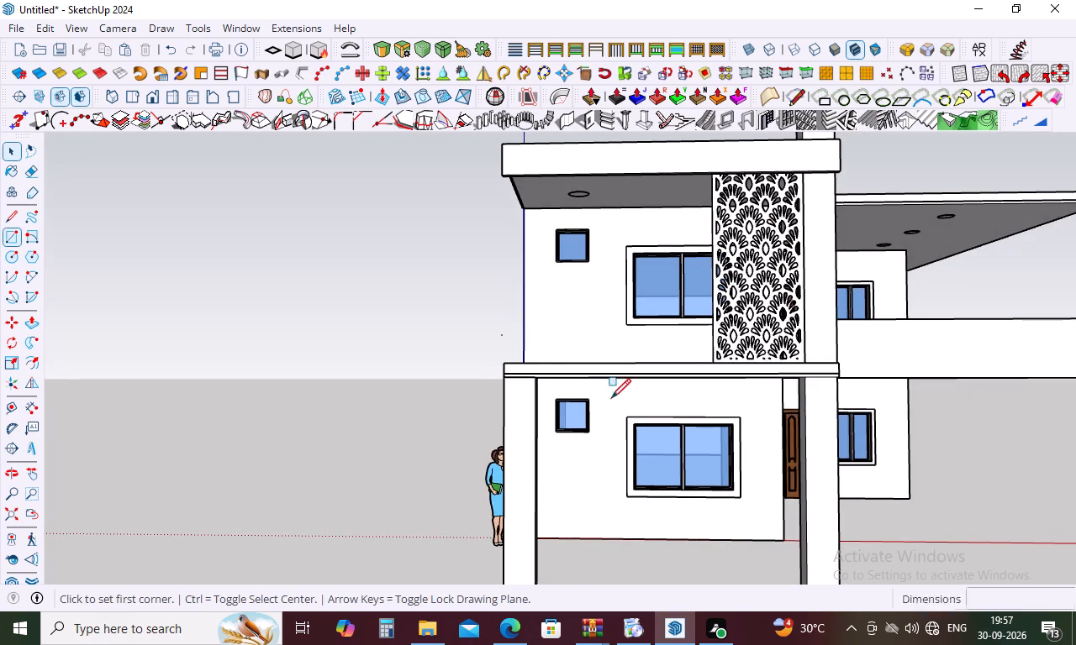
{"action": "left_click", "coordinate": [503, 377]}
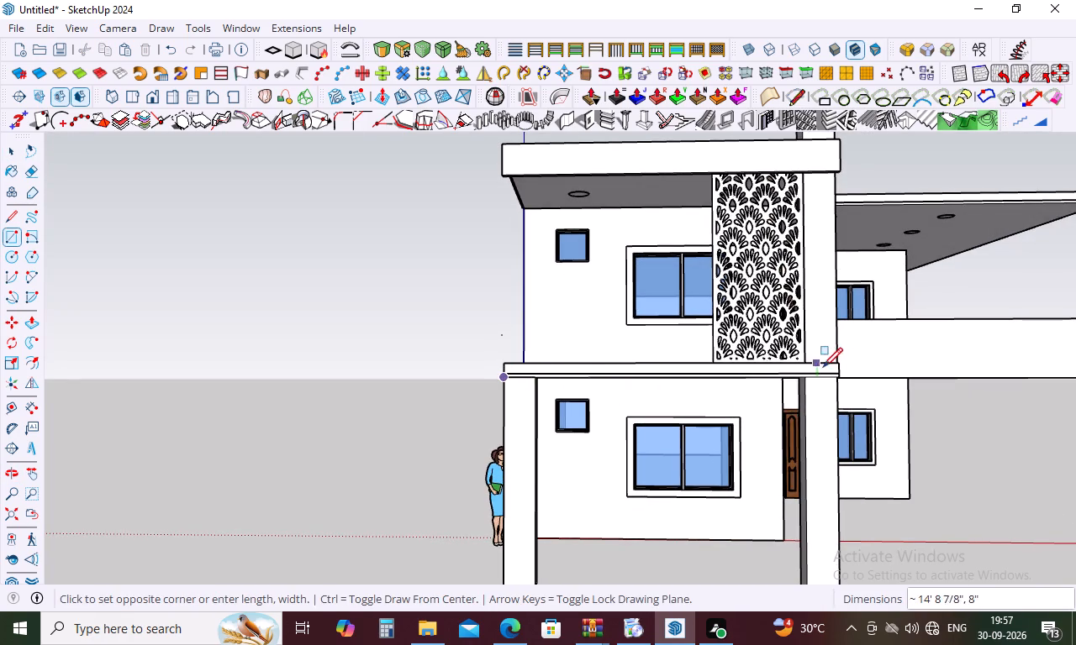
{"action": "scroll", "coordinate": [836, 315], "scroll_direction": "up", "scroll_amount": 4}
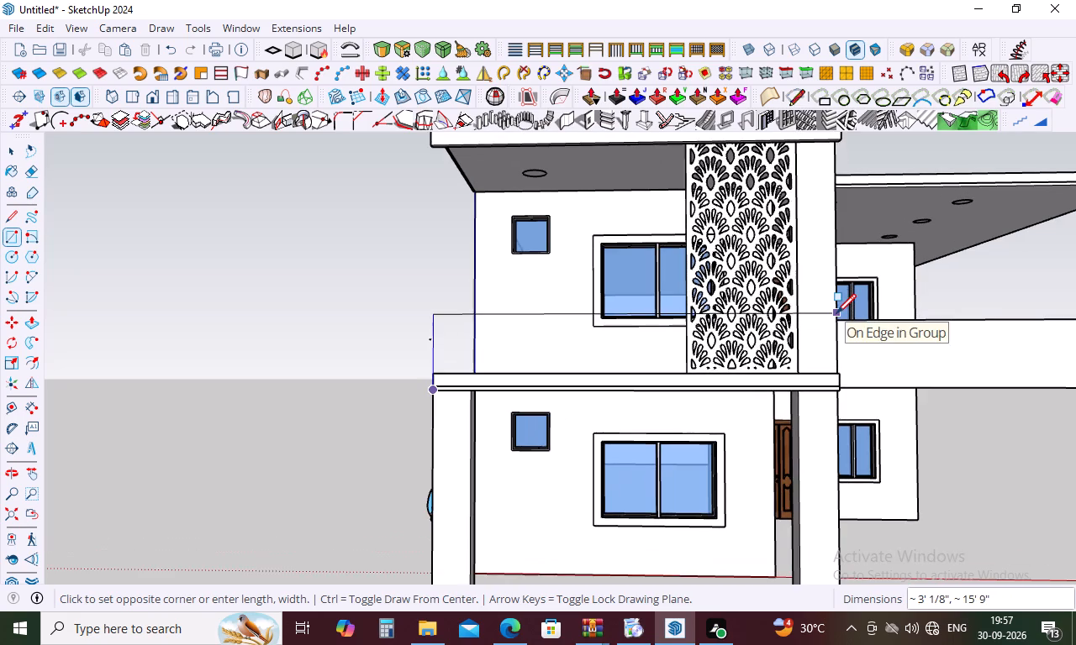
{"action": "scroll", "coordinate": [831, 308], "scroll_direction": "up", "scroll_amount": 3}
{"action": "middle_click_drag", "start_coordinate": [831, 308], "coordinate": [831, 342]}
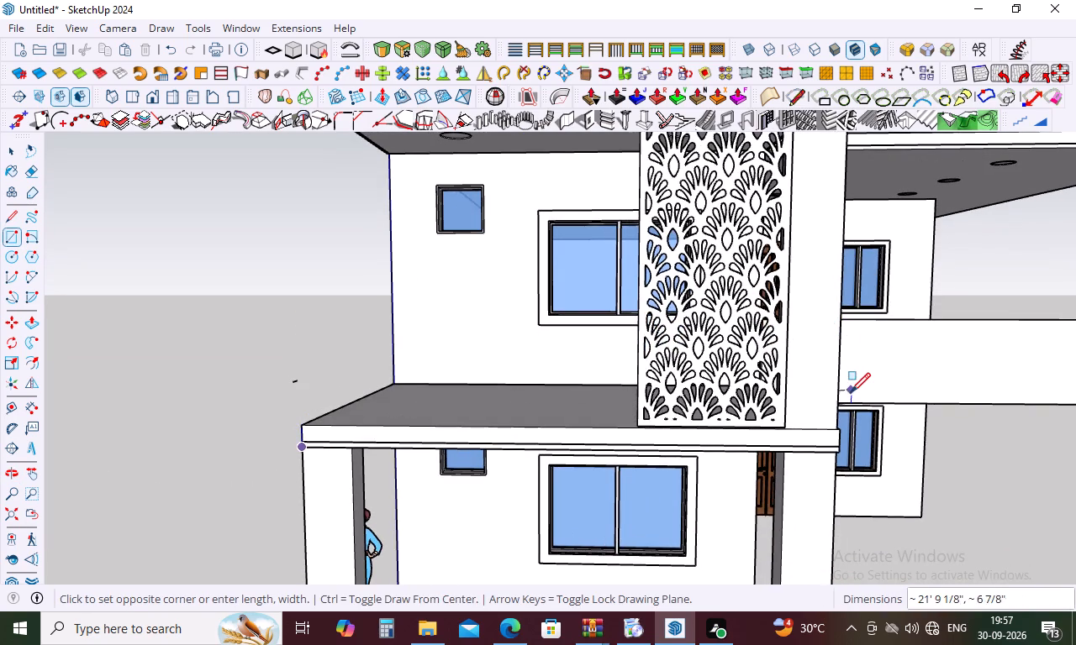
{"action": "scroll", "coordinate": [851, 392], "scroll_direction": "up", "scroll_amount": 4}
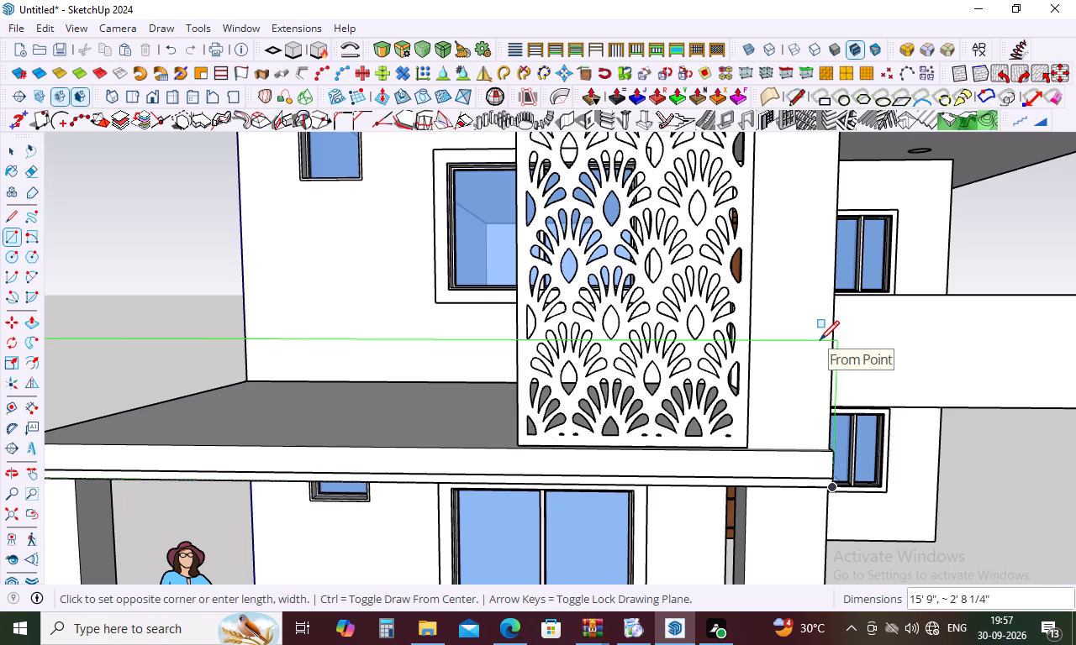
{"action": "type", "text": "15"}
{"action": "key", "text": "apostrophe"}
{"action": "key", "text": "9"}
{"action": "key", "text": "shift+quotedbl"}
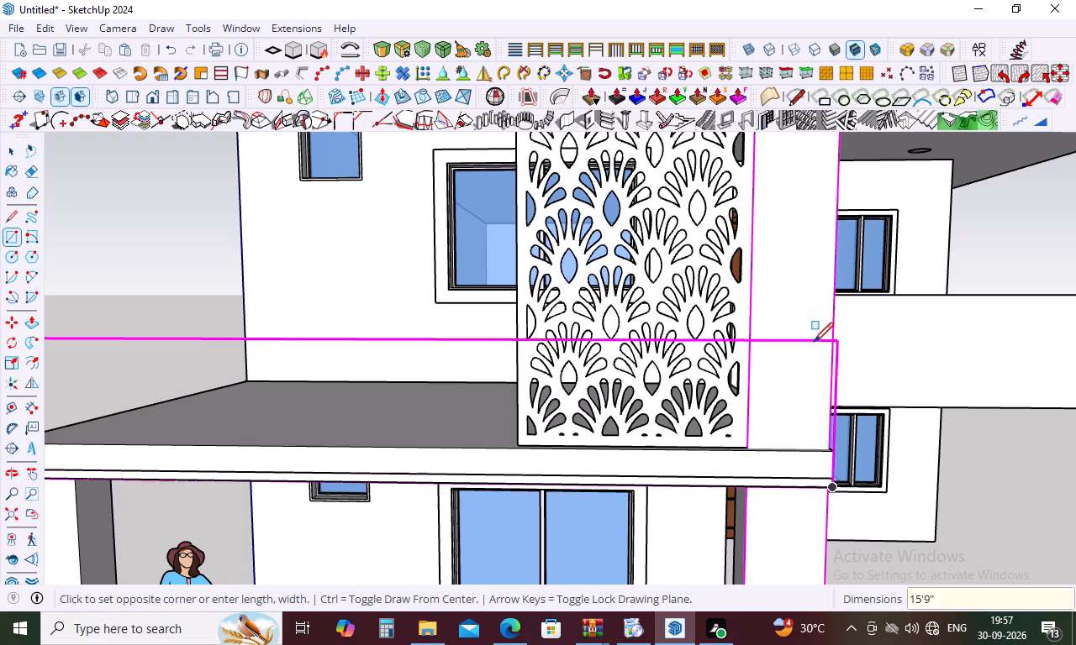
{"action": "key", "text": "comma"}
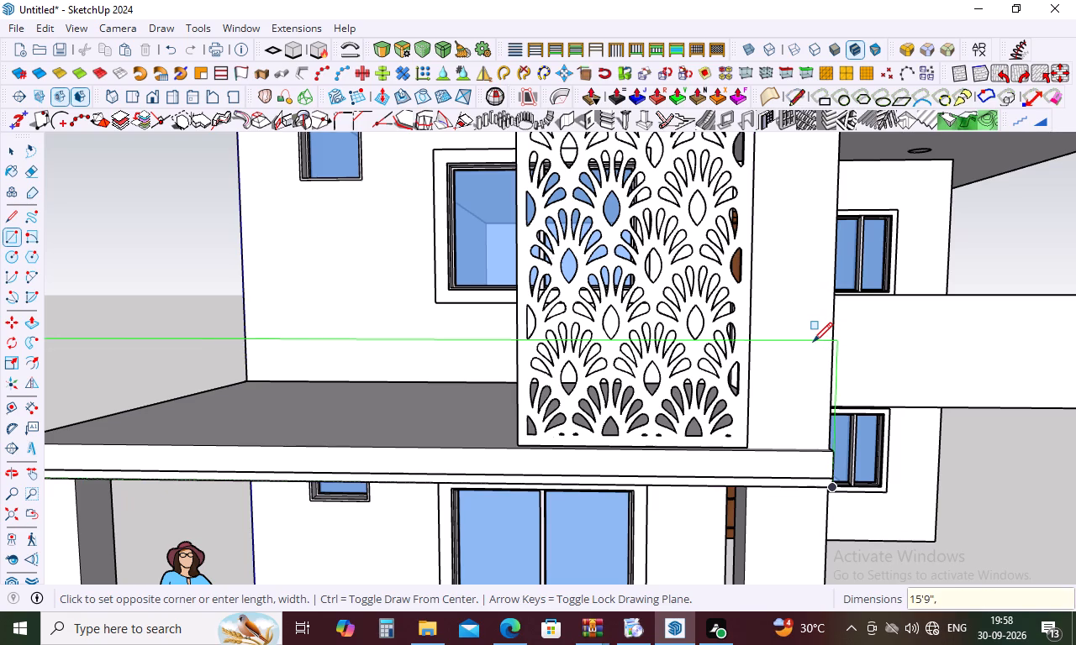
{"action": "type", "text": "2'"}
{"action": "key", "text": "Return"}
{"action": "key", "text": "space"}
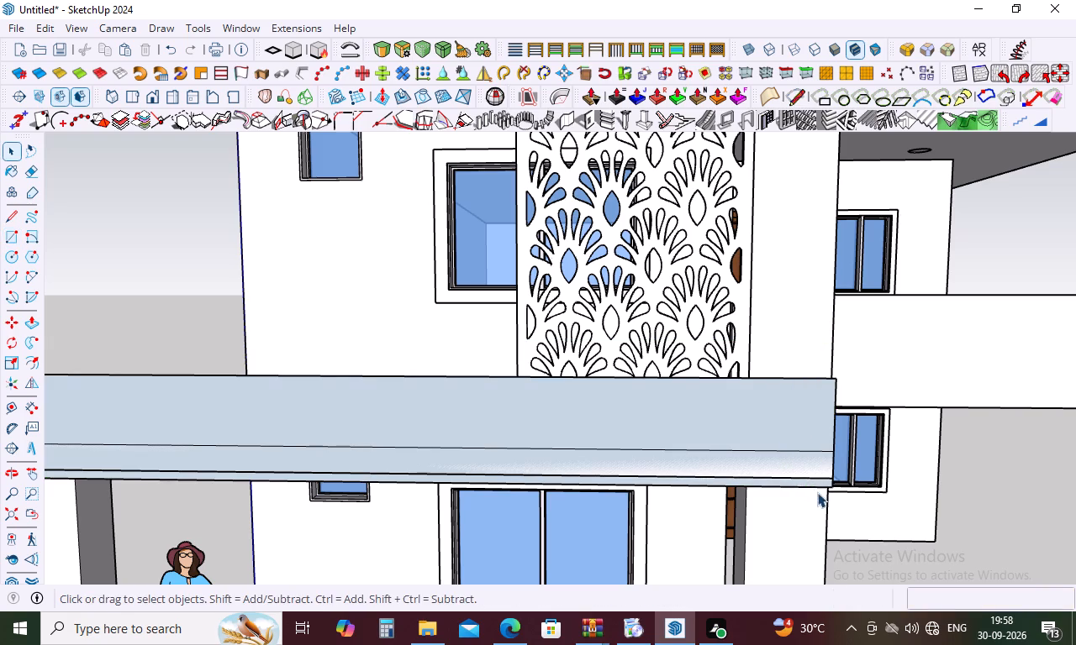
Push/Pull the new front rectangle outward by 3" to form a parapet band.
{"action": "key", "text": "p"}
{"action": "left_click", "coordinate": [763, 423]}
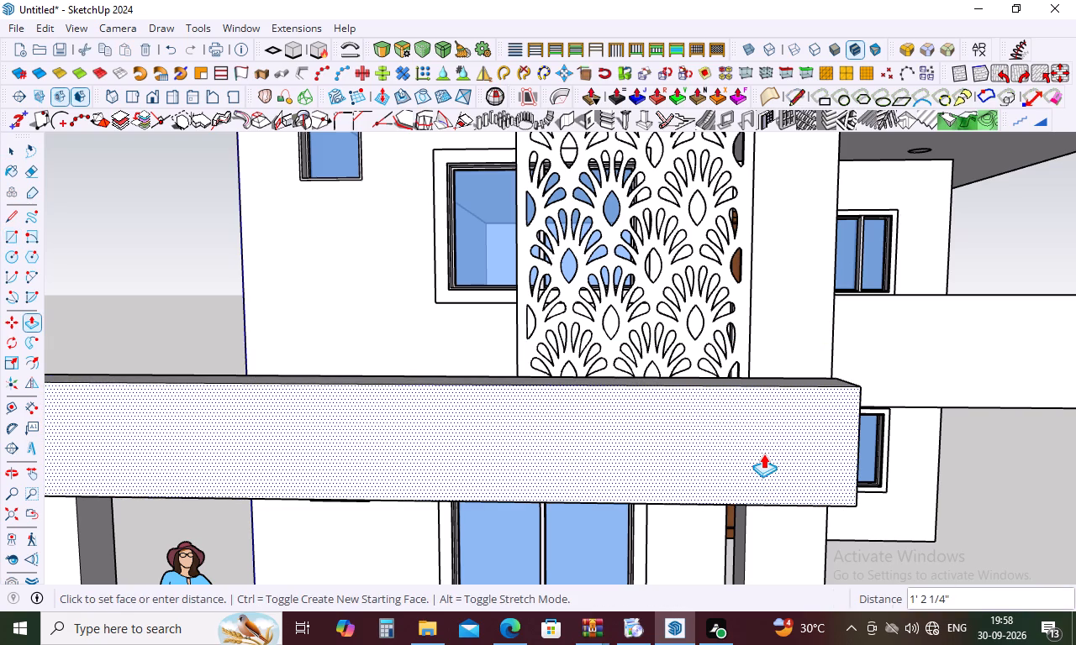
{"action": "key", "text": "3"}
{"action": "key", "text": "Return"}
Draw a 9'11" by 8" vertical rectangle along the first-floor slab's side, from the front parapet's bottom outer corner to the wall.
{"action": "scroll", "coordinate": [718, 391], "scroll_direction": "down", "scroll_amount": 5}
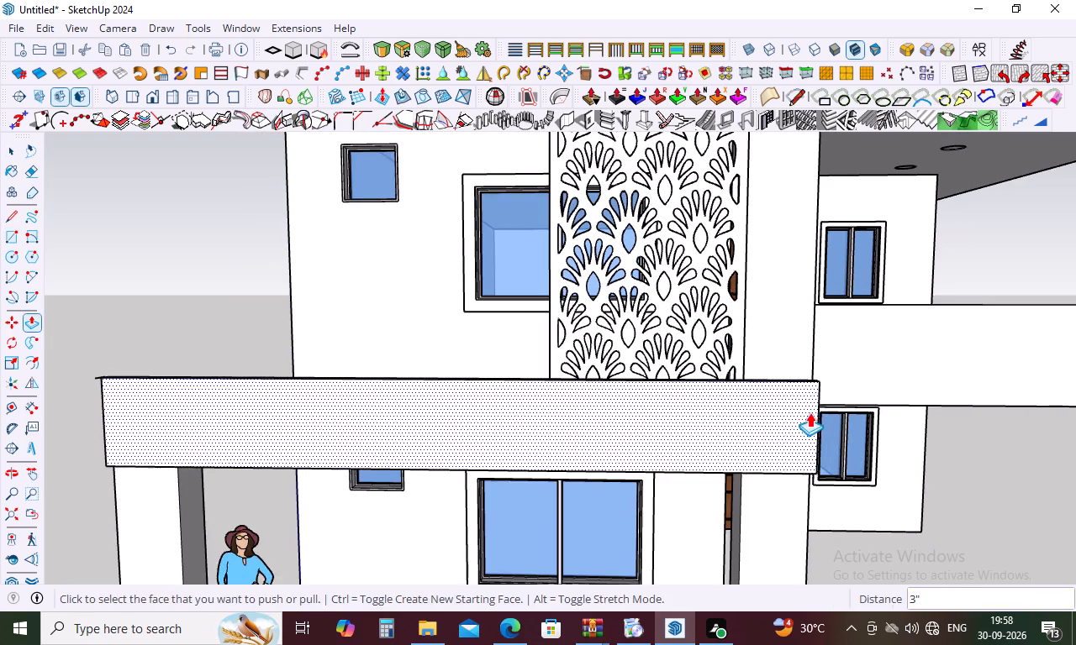
{"action": "middle_click_drag", "start_coordinate": [811, 412], "coordinate": [678, 347]}
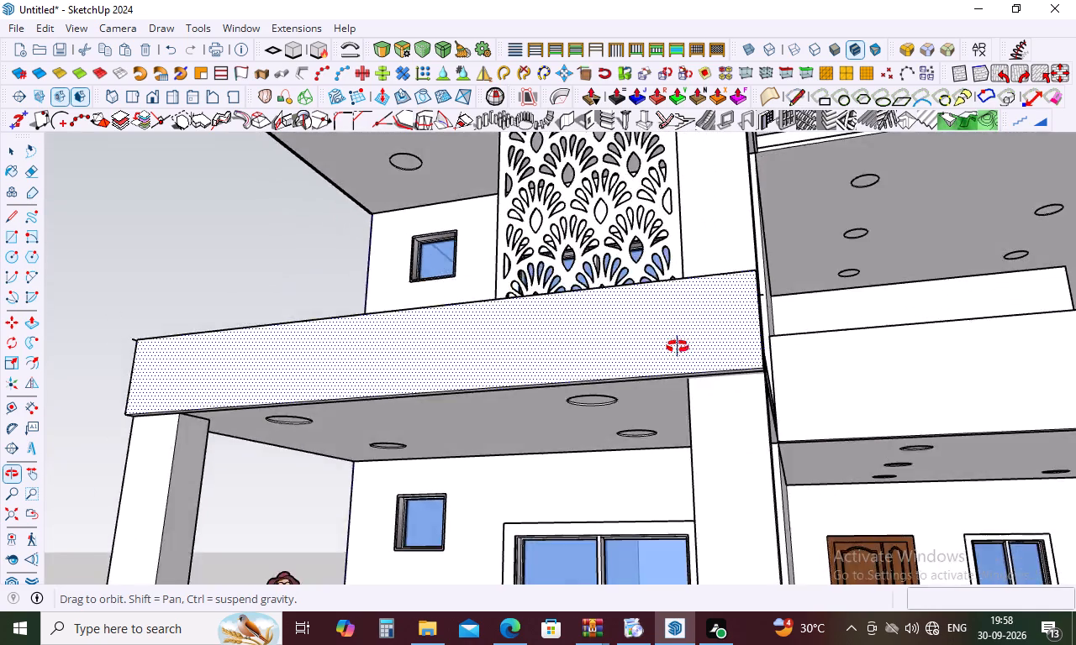
{"action": "middle_click_drag", "start_coordinate": [678, 347], "coordinate": [427, 433]}
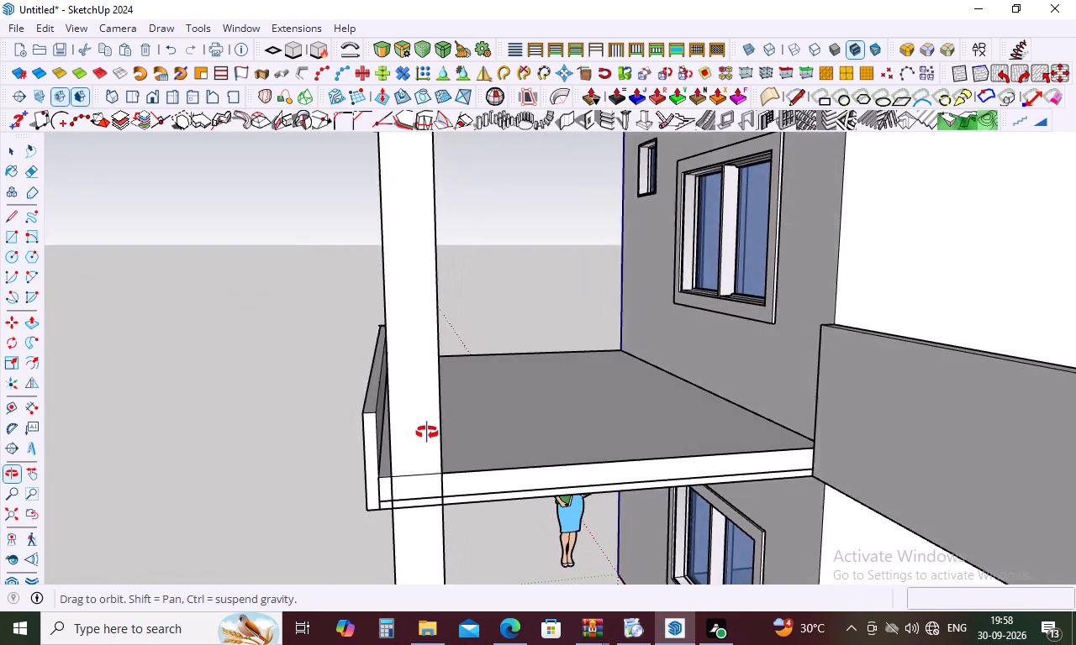
{"action": "middle_click_drag", "start_coordinate": [427, 433], "coordinate": [417, 433]}
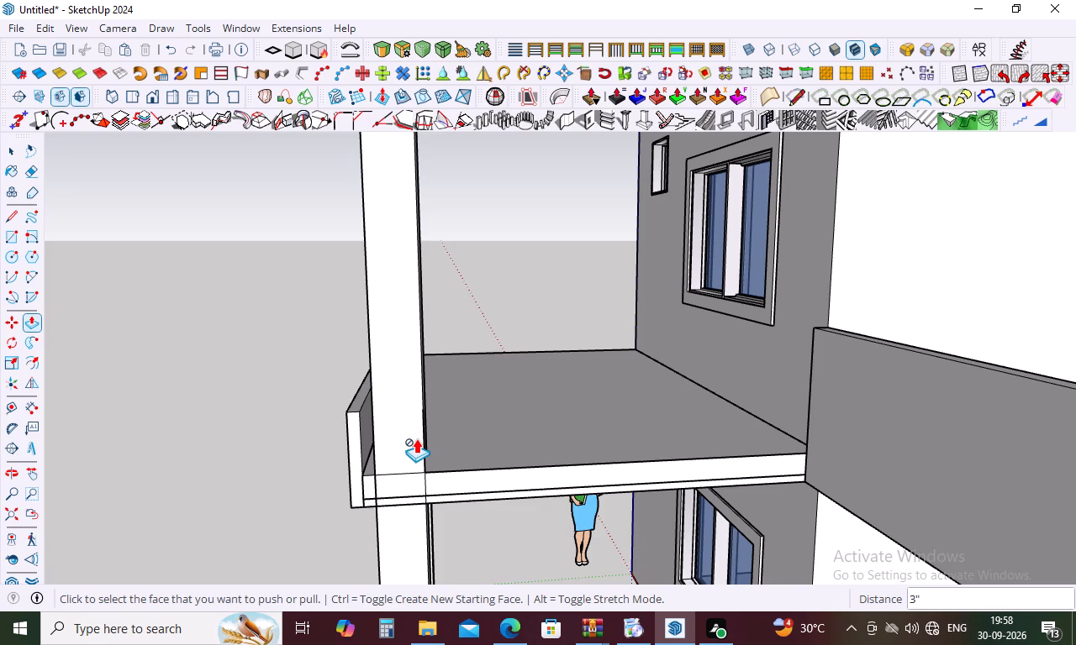
{"action": "scroll", "coordinate": [390, 509], "scroll_direction": "up", "scroll_amount": 5}
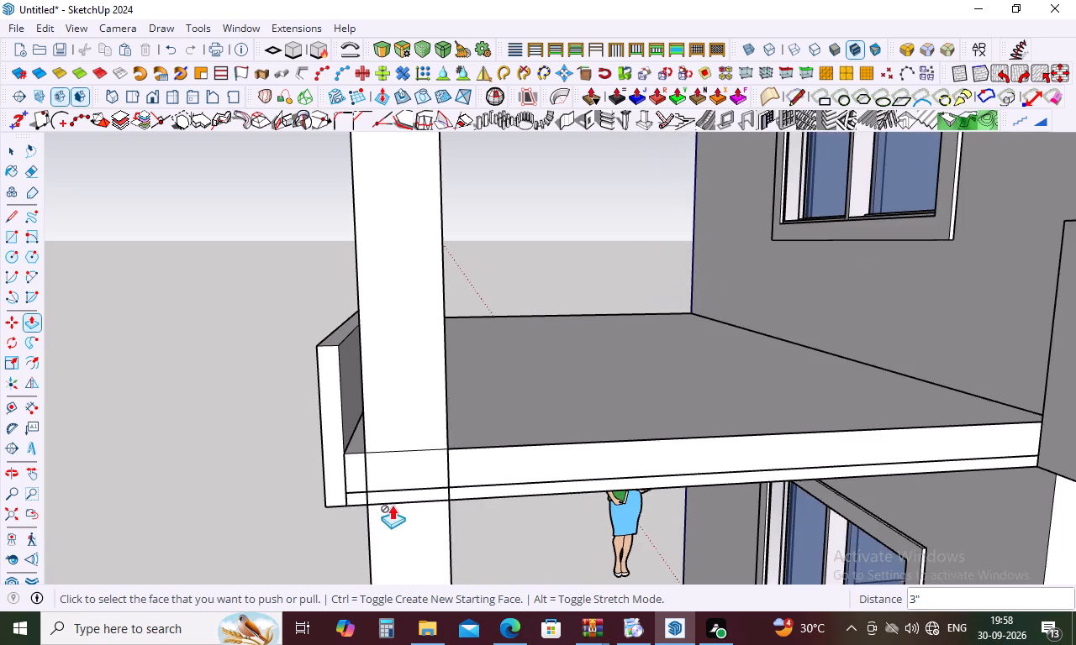
{"action": "scroll", "coordinate": [382, 500], "scroll_direction": "up", "scroll_amount": 4}
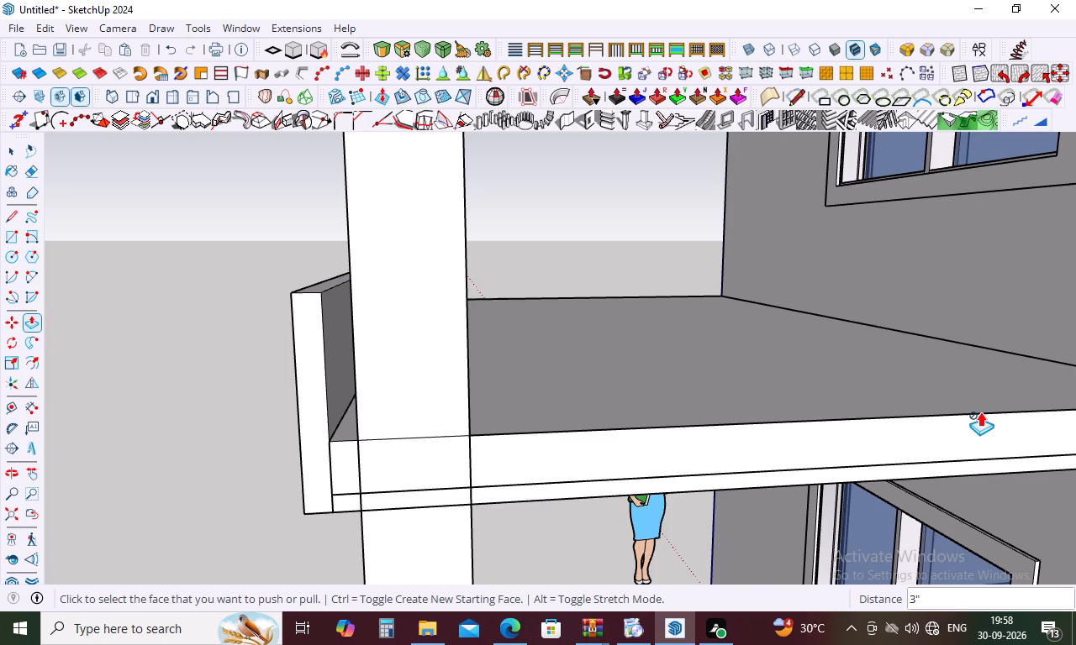
{"action": "key", "text": "r"}
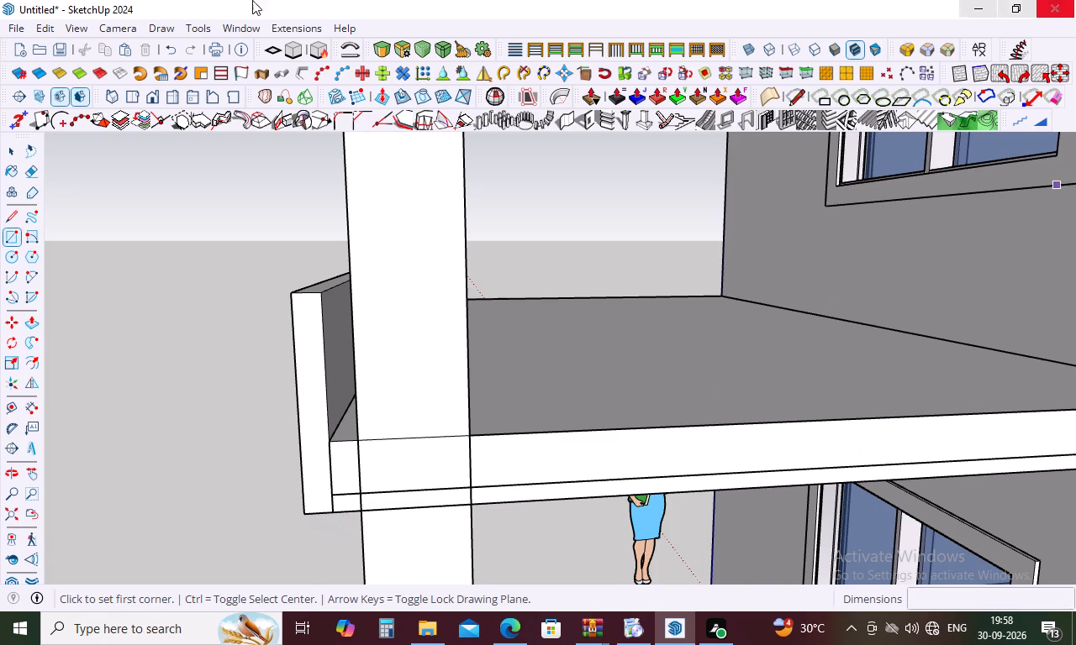
{"action": "left_click", "coordinate": [303, 509]}
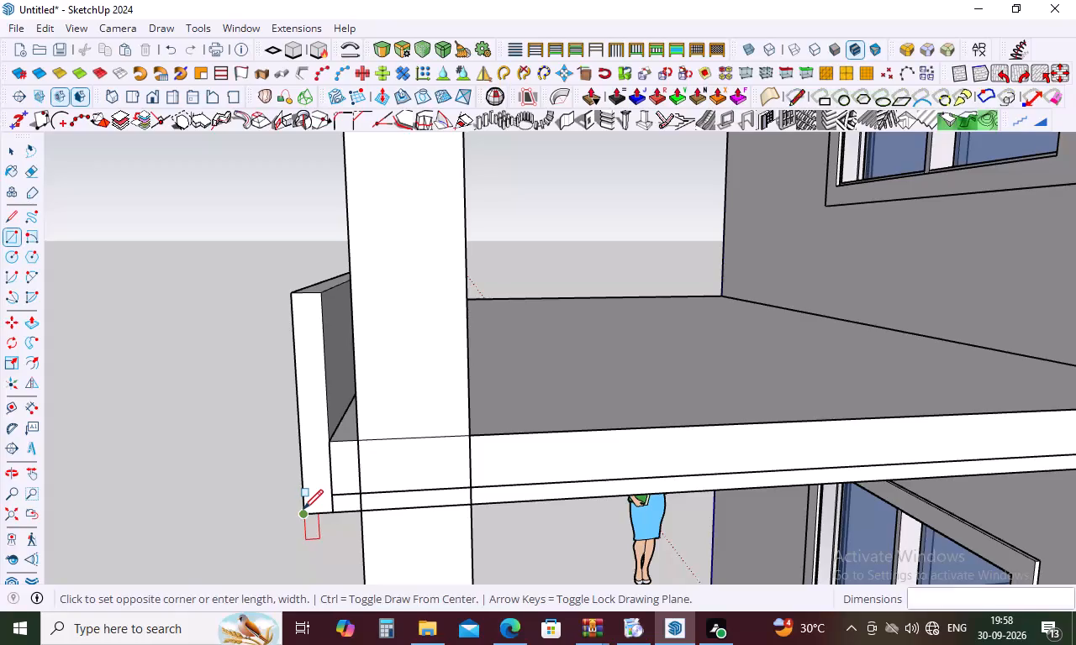
{"action": "scroll", "coordinate": [366, 438], "scroll_direction": "down", "scroll_amount": 9}
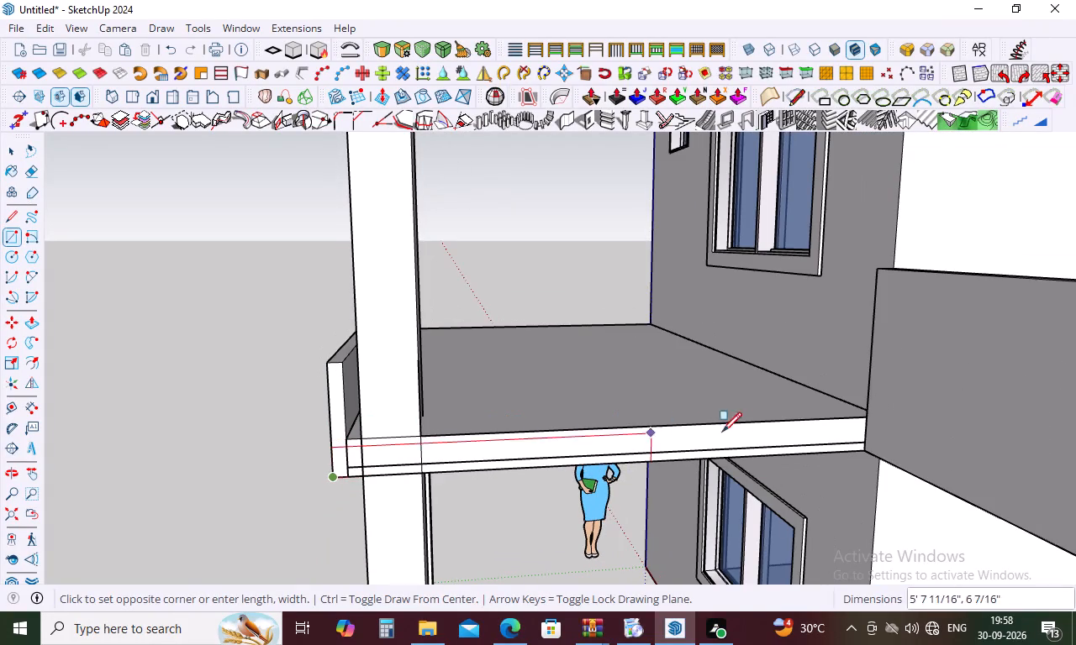
{"action": "left_click", "coordinate": [868, 425]}
{"action": "key", "text": "space"}
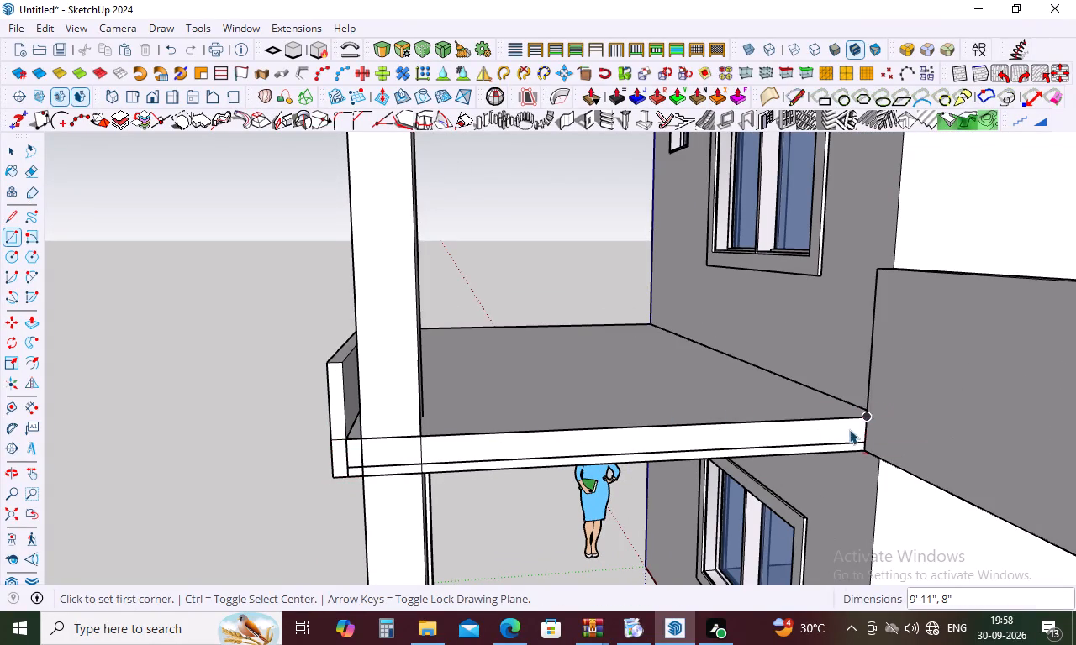
Push/Pull the slab's side rectangle outward by 1" and repeat the extrusion on the front parapet's upper and lower end faces.
{"action": "key", "text": "p"}
{"action": "left_click", "coordinate": [704, 433]}
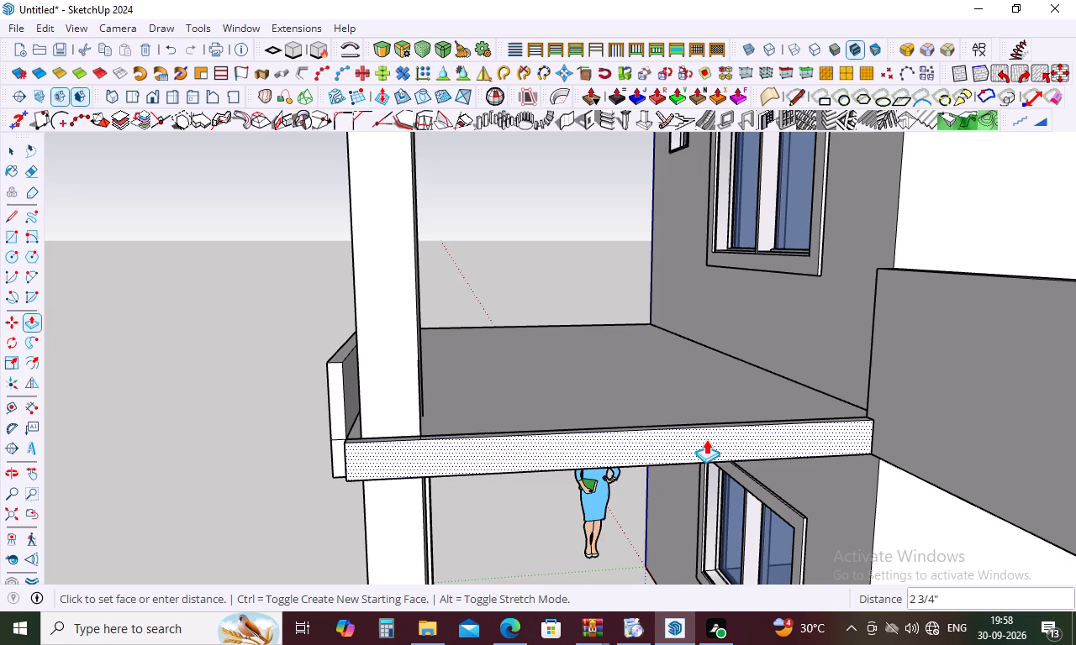
{"action": "key", "text": "1"}
{"action": "key", "text": "Return"}
{"action": "double_click", "coordinate": [335, 391]}
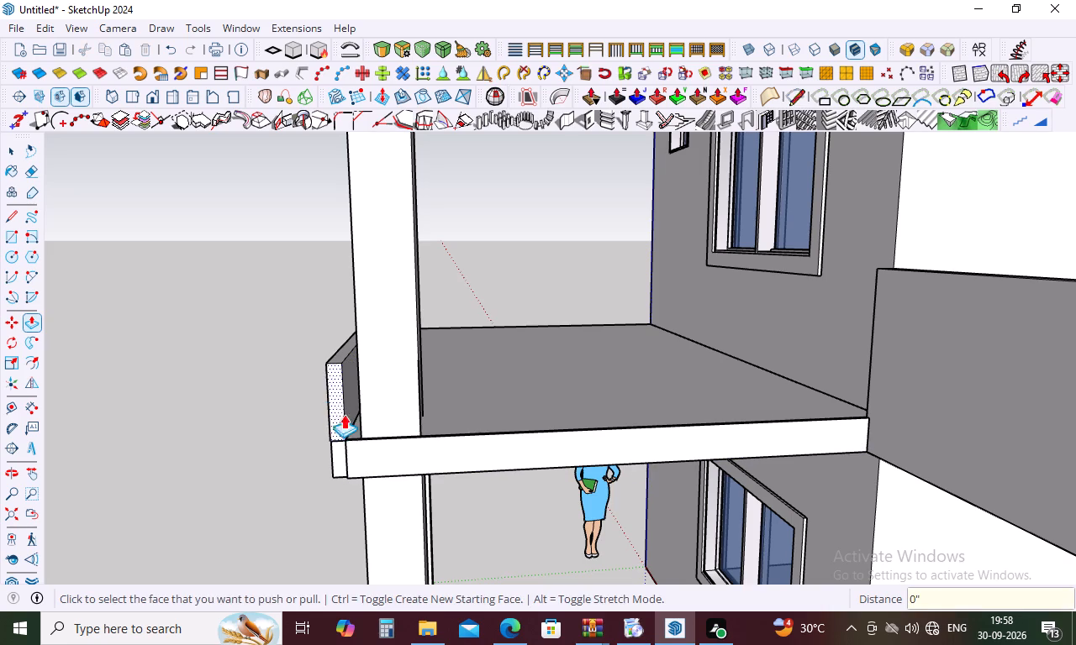
{"action": "double_click", "coordinate": [339, 451]}
Erase the vertical and horizontal seam edges where the front parapet's end meets the slab's side band.
{"action": "middle_click_drag", "start_coordinate": [351, 459], "coordinate": [428, 454]}
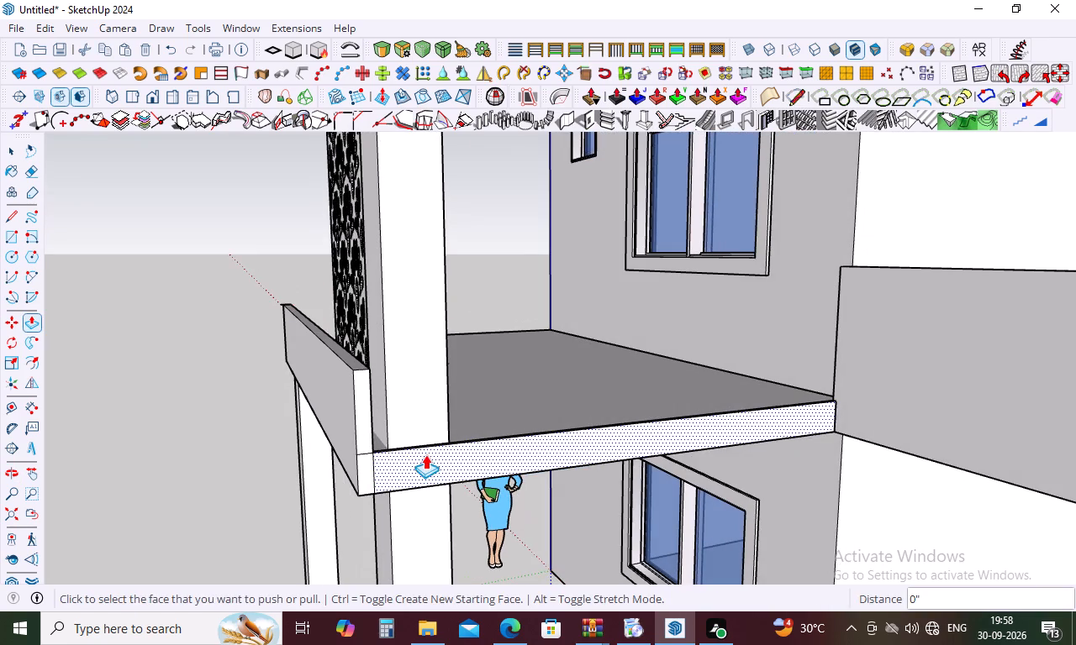
{"action": "key", "text": "space"}
{"action": "type", "text": "e"}
{"action": "left_click", "coordinate": [373, 469]}
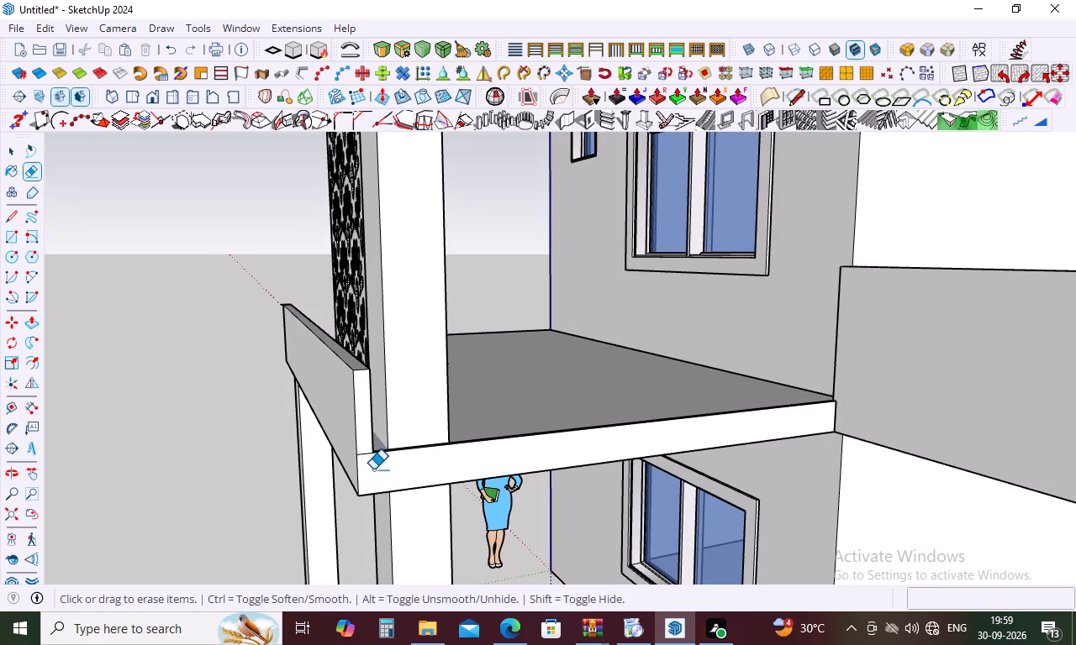
{"action": "left_click", "coordinate": [361, 455]}
Push/Pull the front parapet's inner face inward by 3 1/4", level with the corner column's face.
{"action": "scroll", "coordinate": [392, 463], "scroll_direction": "down", "scroll_amount": 5}
{"action": "middle_click_drag", "start_coordinate": [393, 464], "coordinate": [499, 532]}
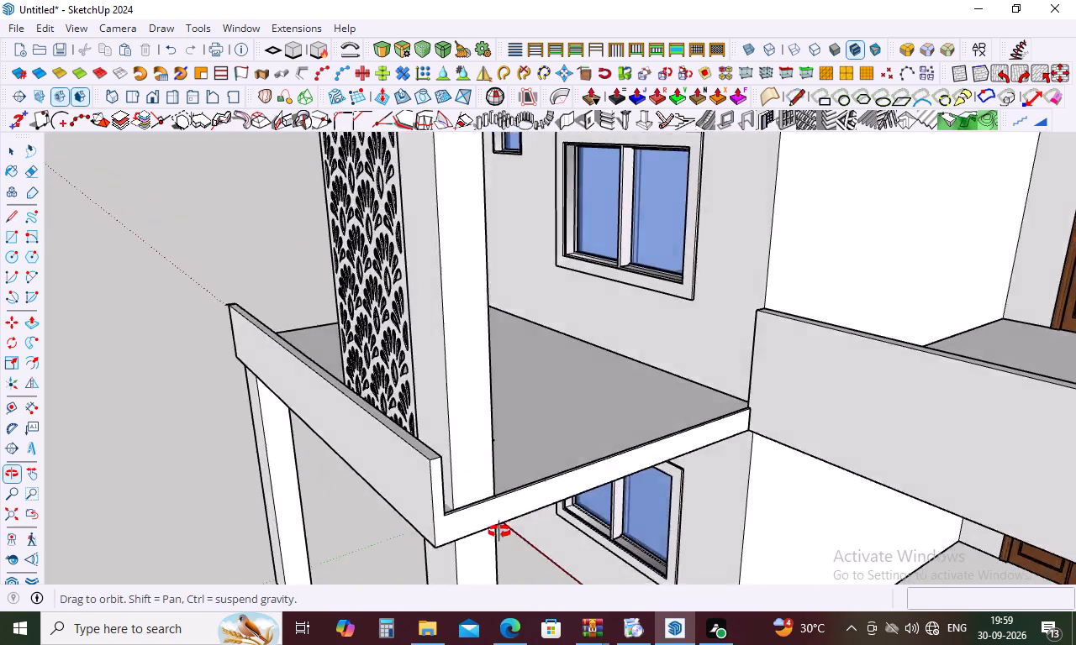
{"action": "middle_click_drag", "start_coordinate": [499, 532], "coordinate": [474, 524]}
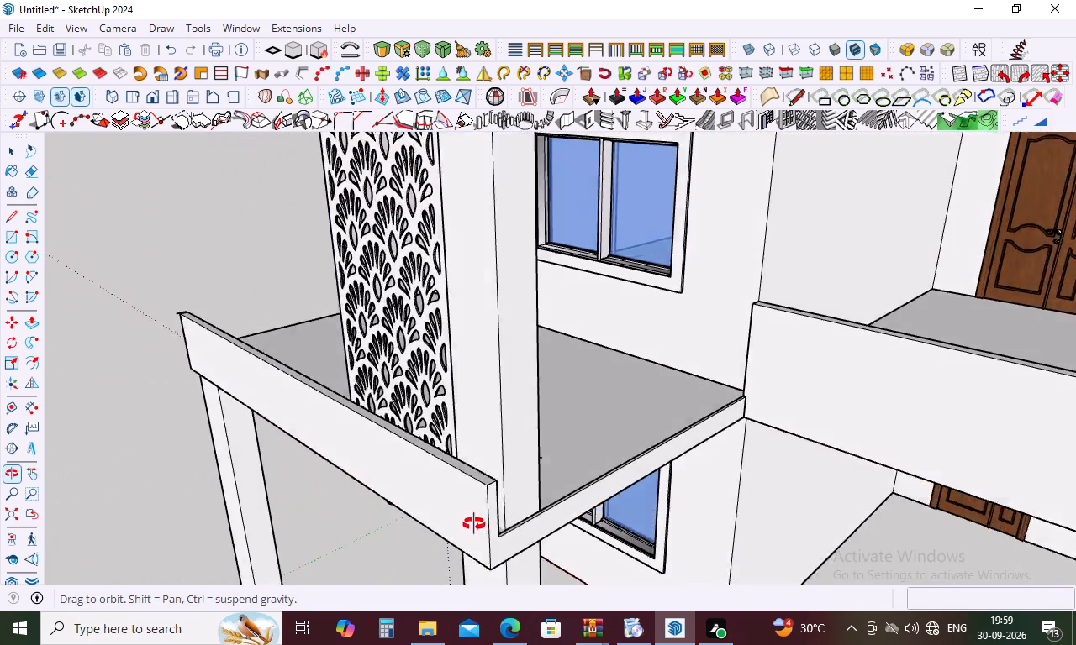
{"action": "middle_click_drag", "start_coordinate": [474, 524], "coordinate": [422, 502]}
{"action": "scroll", "coordinate": [403, 459], "scroll_direction": "up", "scroll_amount": 9}
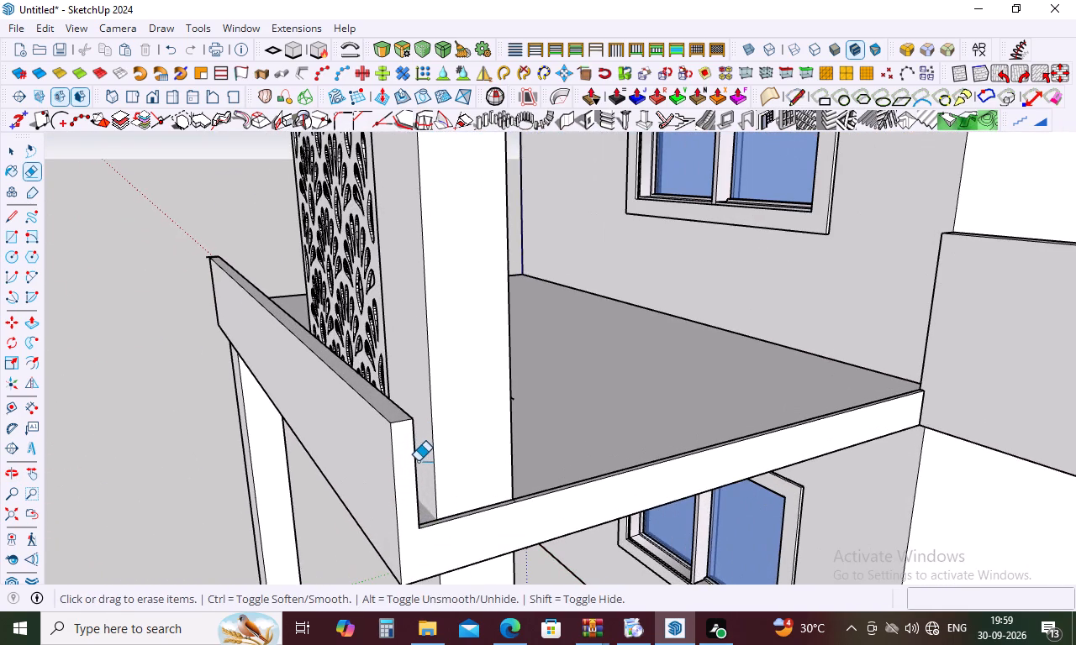
{"action": "middle_click_drag", "start_coordinate": [419, 464], "coordinate": [321, 488]}
{"action": "scroll", "coordinate": [361, 452], "scroll_direction": "up", "scroll_amount": 9}
{"action": "key", "text": "space"}
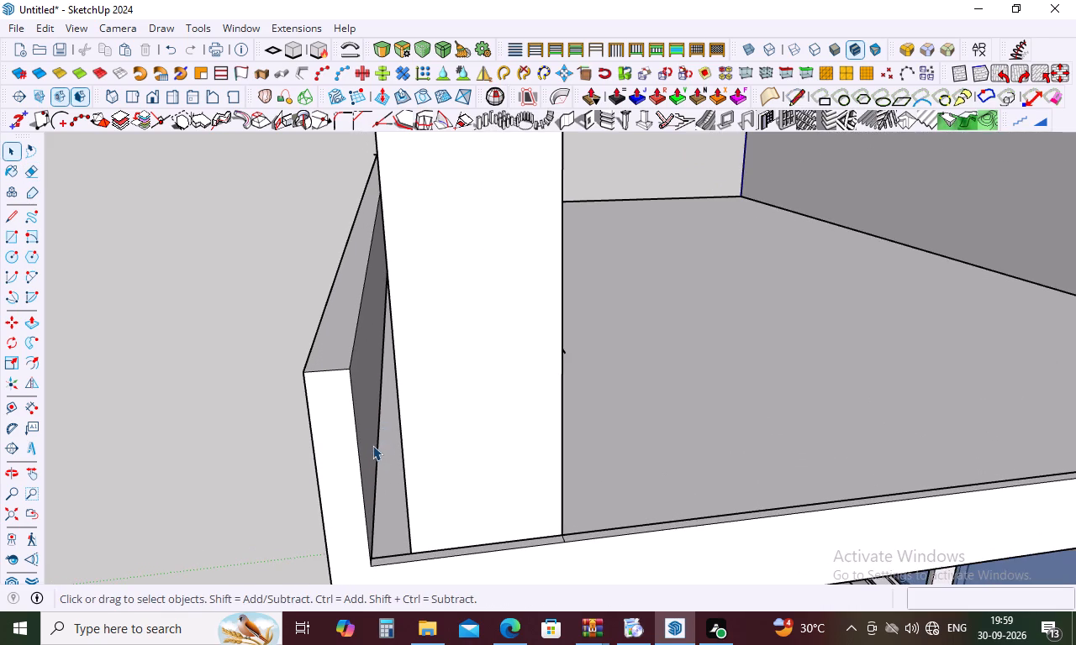
{"action": "left_click", "coordinate": [368, 446]}
{"action": "key", "text": "p"}
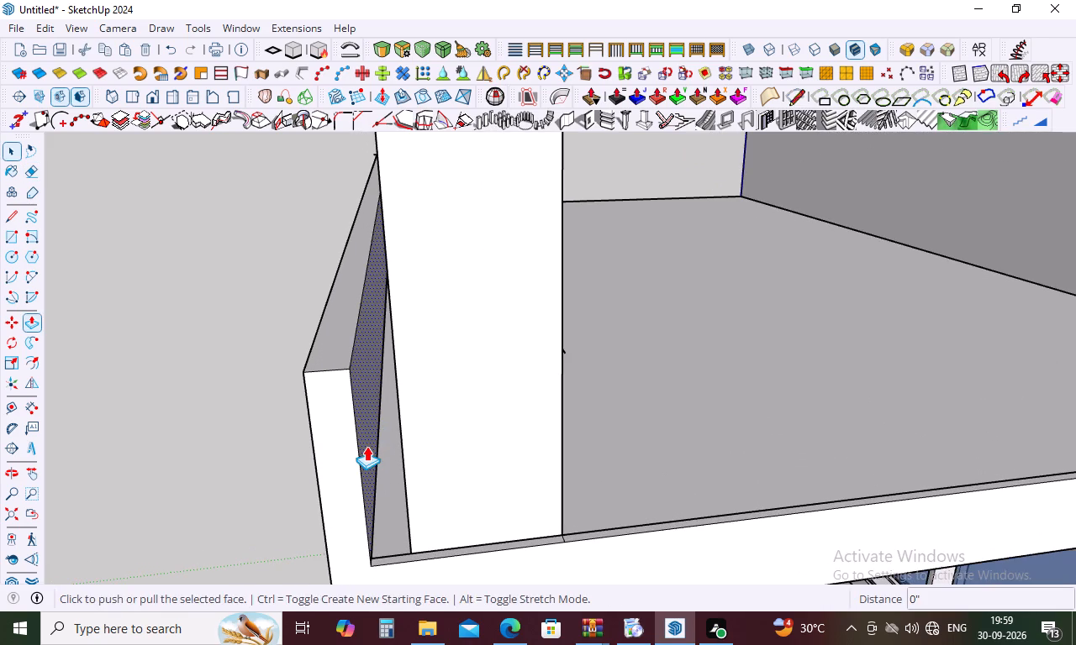
{"action": "left_click", "coordinate": [367, 446]}
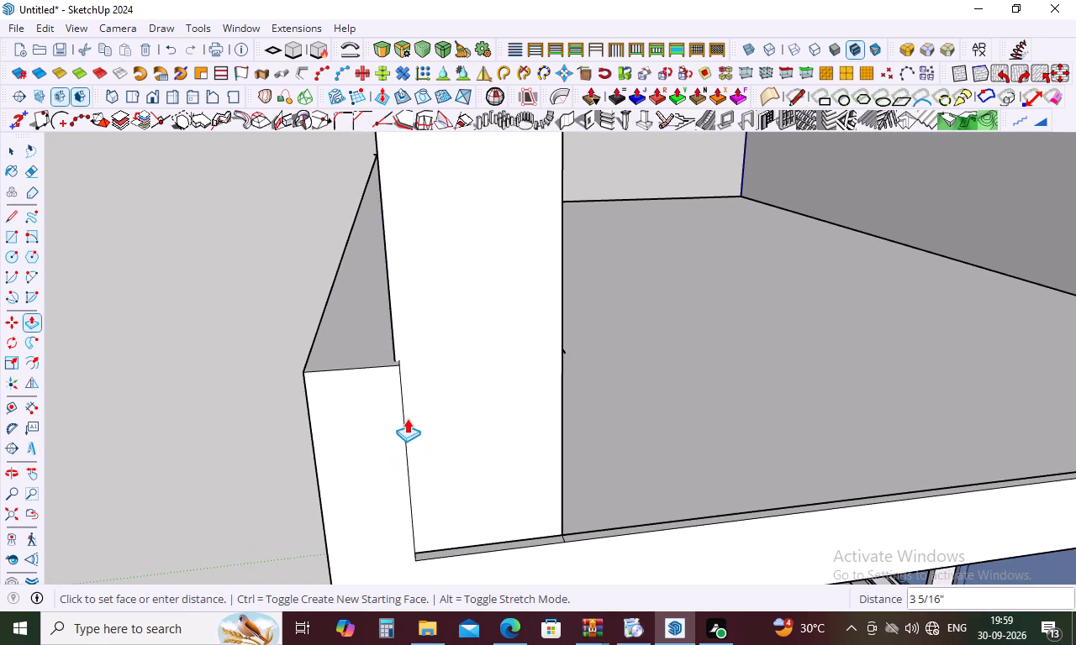
{"action": "left_click", "coordinate": [401, 363]}
Erase the short seam edge crossing the slab side band's narrow top ledge at the corner column's base.
{"action": "scroll", "coordinate": [452, 401], "scroll_direction": "down", "scroll_amount": 4}
{"action": "middle_click_drag", "start_coordinate": [452, 405], "coordinate": [703, 433]}
{"action": "scroll", "coordinate": [564, 415], "scroll_direction": "down", "scroll_amount": 15}
{"action": "middle_click_drag", "start_coordinate": [516, 469], "coordinate": [576, 462]}
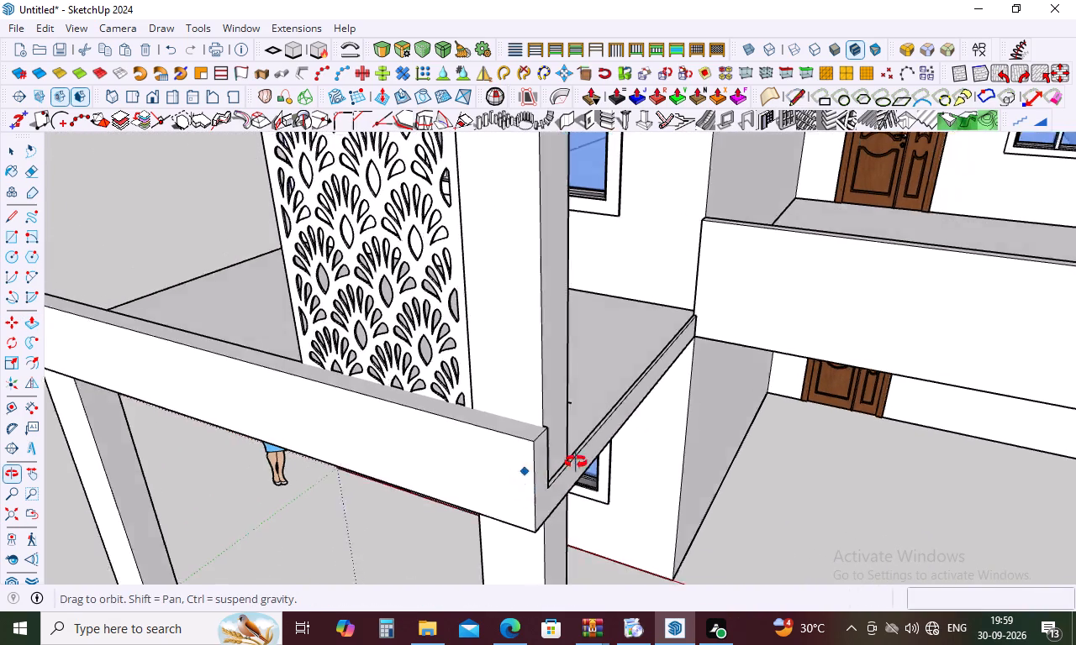
{"action": "middle_click_drag", "start_coordinate": [576, 462], "coordinate": [465, 440]}
{"action": "scroll", "coordinate": [498, 445], "scroll_direction": "up", "scroll_amount": 7}
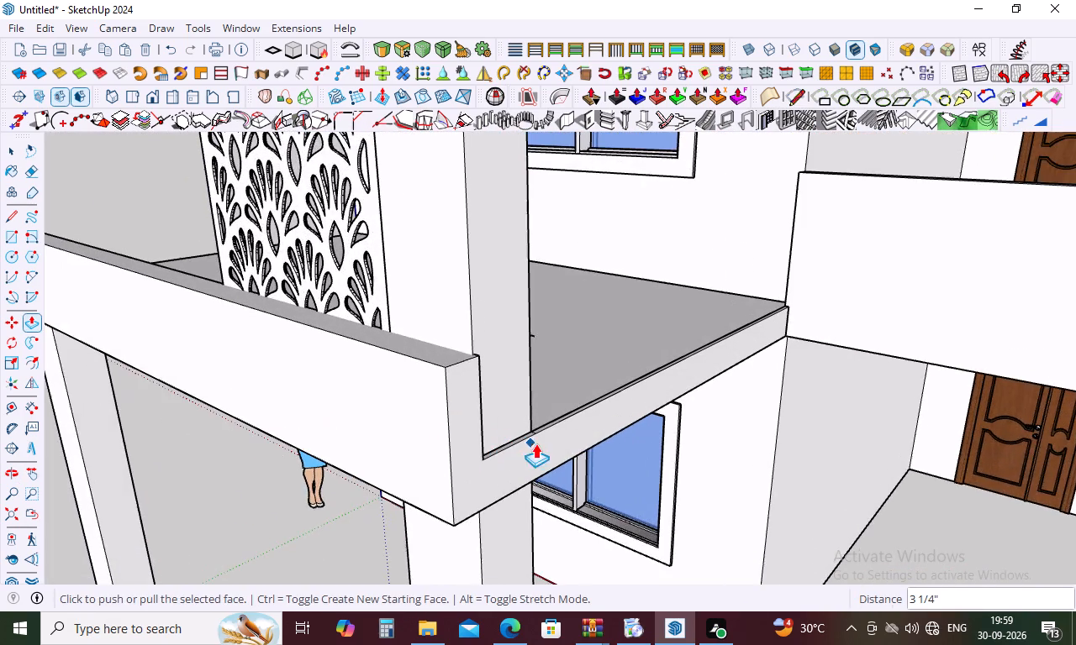
{"action": "scroll", "coordinate": [535, 443], "scroll_direction": "up", "scroll_amount": 3}
{"action": "middle_click_drag", "start_coordinate": [546, 422], "coordinate": [557, 522]}
{"action": "scroll", "coordinate": [561, 490], "scroll_direction": "up", "scroll_amount": 5}
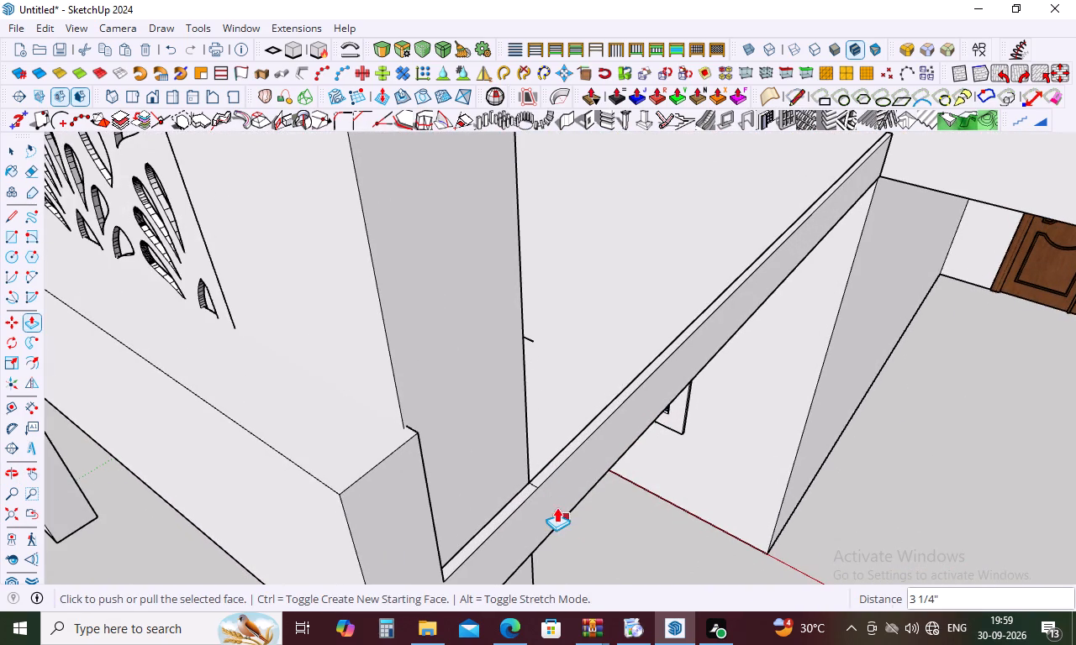
{"action": "key", "text": "e"}
{"action": "scroll", "coordinate": [533, 488], "scroll_direction": "up", "scroll_amount": 10}
{"action": "left_click", "coordinate": [537, 489]}
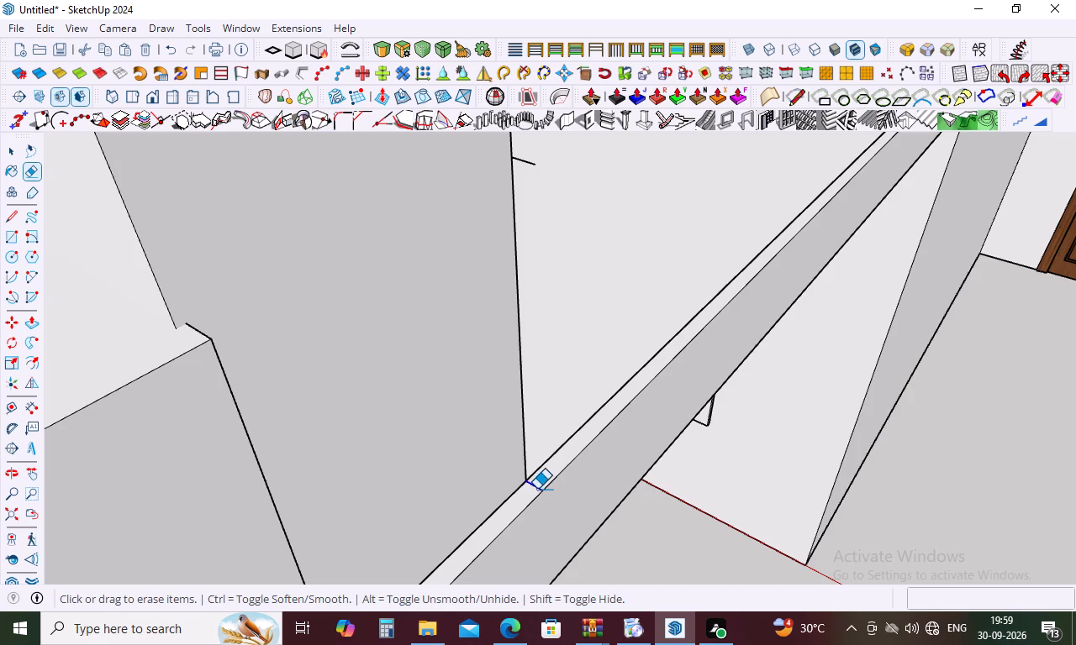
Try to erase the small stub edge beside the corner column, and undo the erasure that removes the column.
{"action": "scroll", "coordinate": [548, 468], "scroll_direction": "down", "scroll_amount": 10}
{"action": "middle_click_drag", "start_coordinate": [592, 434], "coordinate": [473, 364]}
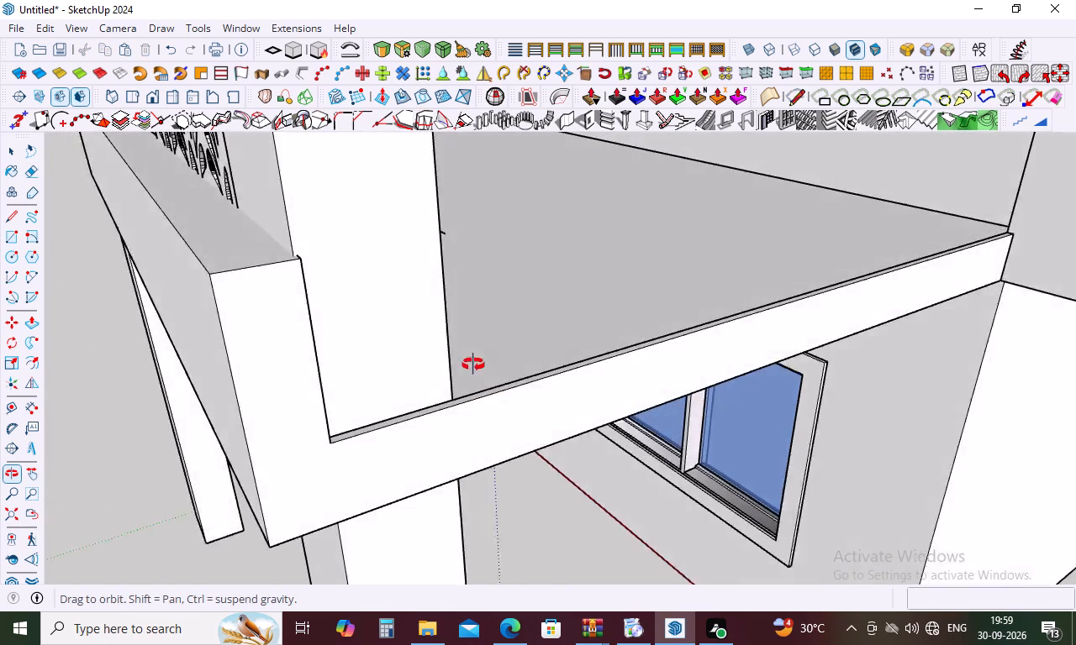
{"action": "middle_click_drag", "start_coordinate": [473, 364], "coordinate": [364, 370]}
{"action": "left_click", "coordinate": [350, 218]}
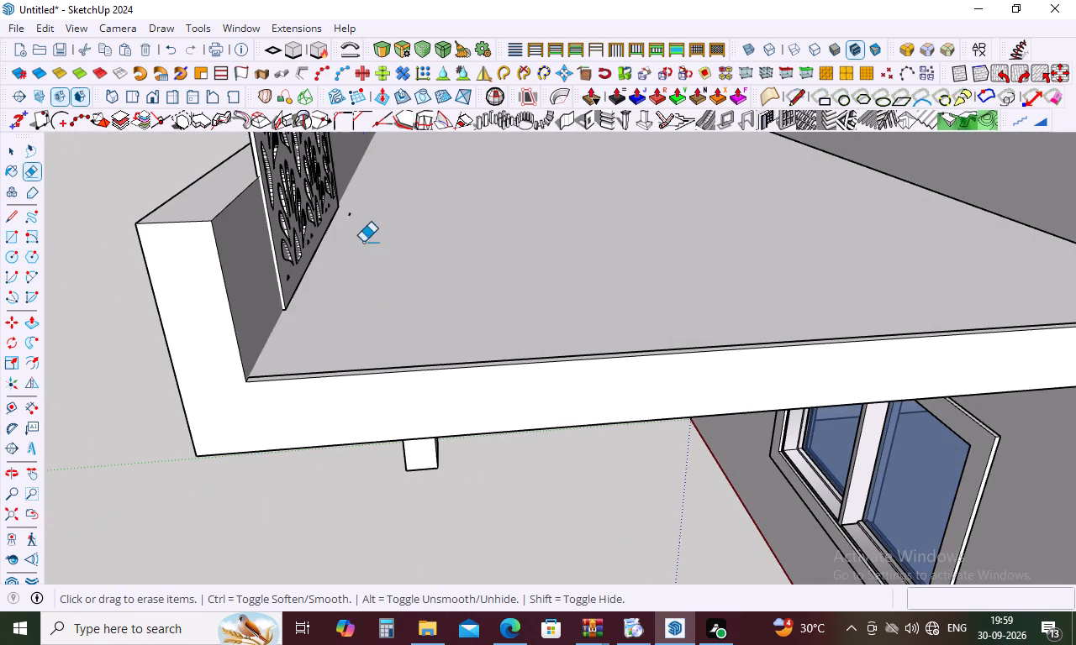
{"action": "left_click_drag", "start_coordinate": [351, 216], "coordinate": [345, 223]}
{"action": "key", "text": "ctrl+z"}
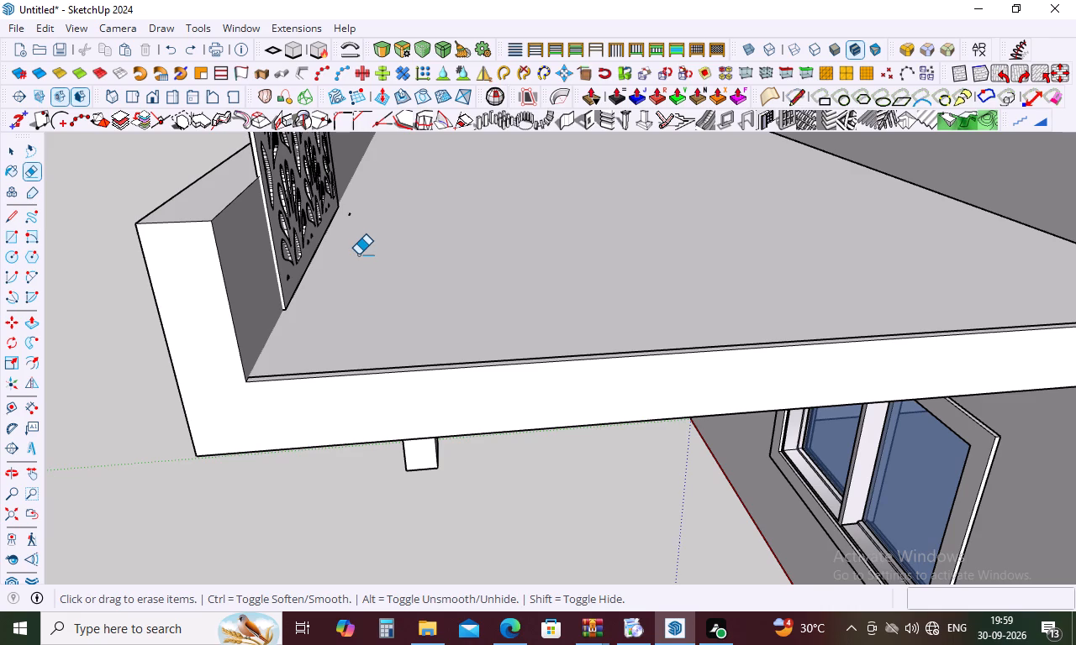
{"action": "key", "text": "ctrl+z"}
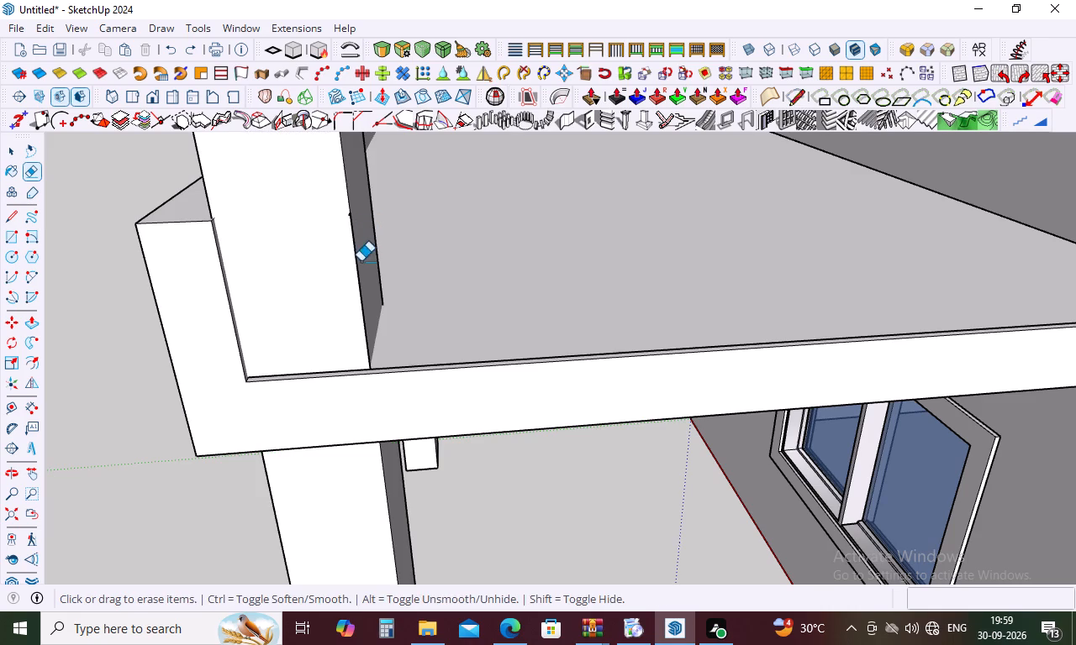
Hide the tall column at the first-floor slab's front corner.
{"action": "key", "text": "space"}
{"action": "left_click", "coordinate": [332, 304]}
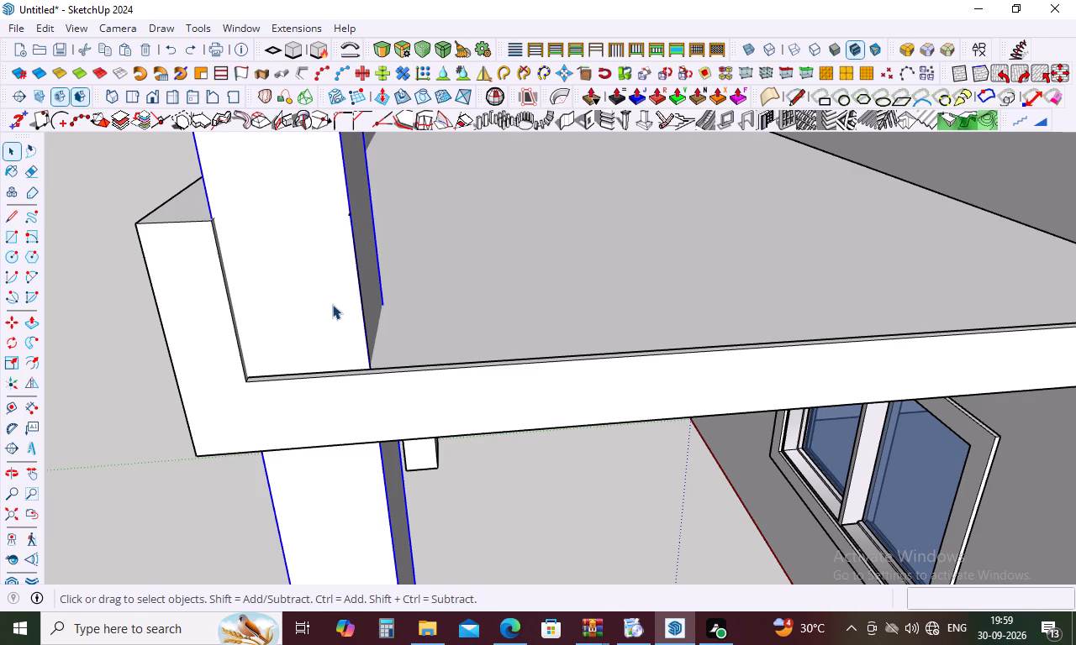
{"action": "right_click", "coordinate": [332, 303]}
{"action": "left_click", "coordinate": [398, 56]}
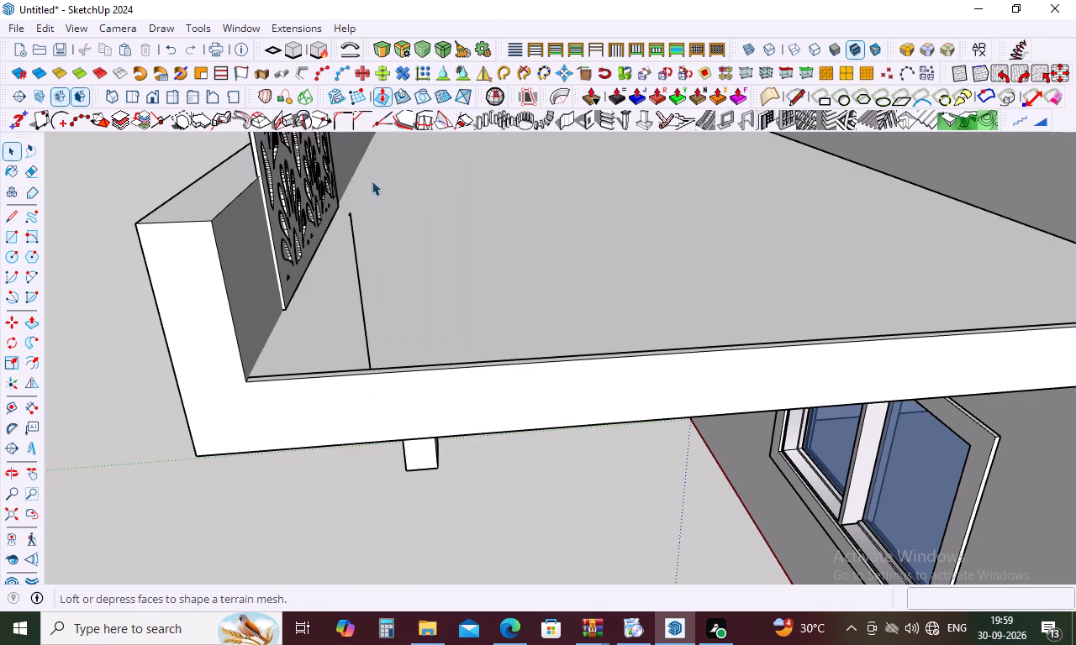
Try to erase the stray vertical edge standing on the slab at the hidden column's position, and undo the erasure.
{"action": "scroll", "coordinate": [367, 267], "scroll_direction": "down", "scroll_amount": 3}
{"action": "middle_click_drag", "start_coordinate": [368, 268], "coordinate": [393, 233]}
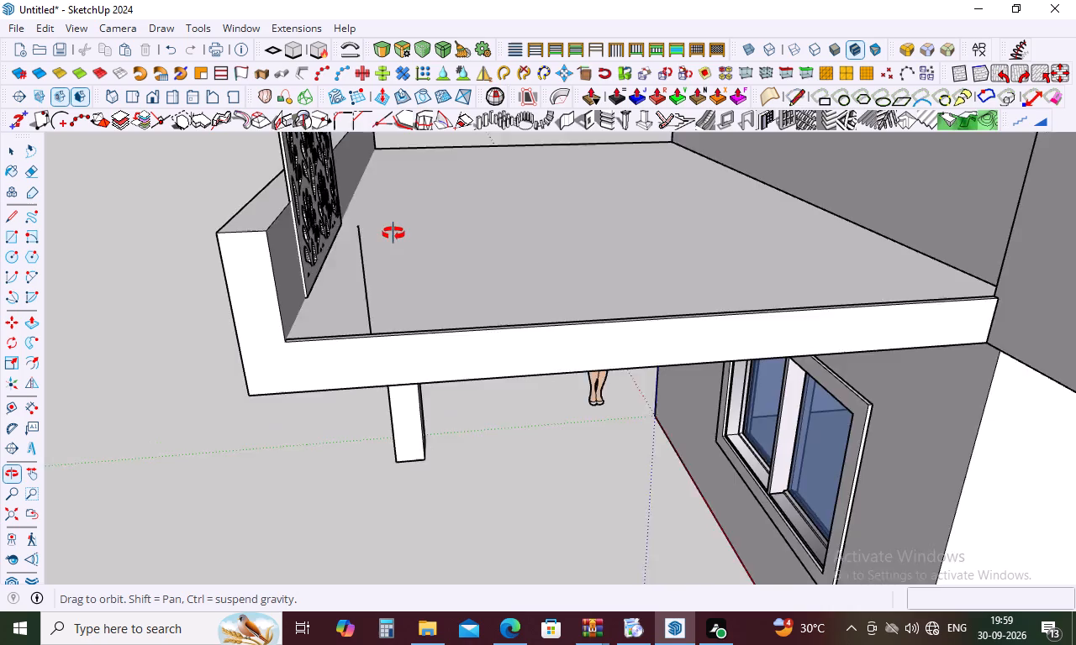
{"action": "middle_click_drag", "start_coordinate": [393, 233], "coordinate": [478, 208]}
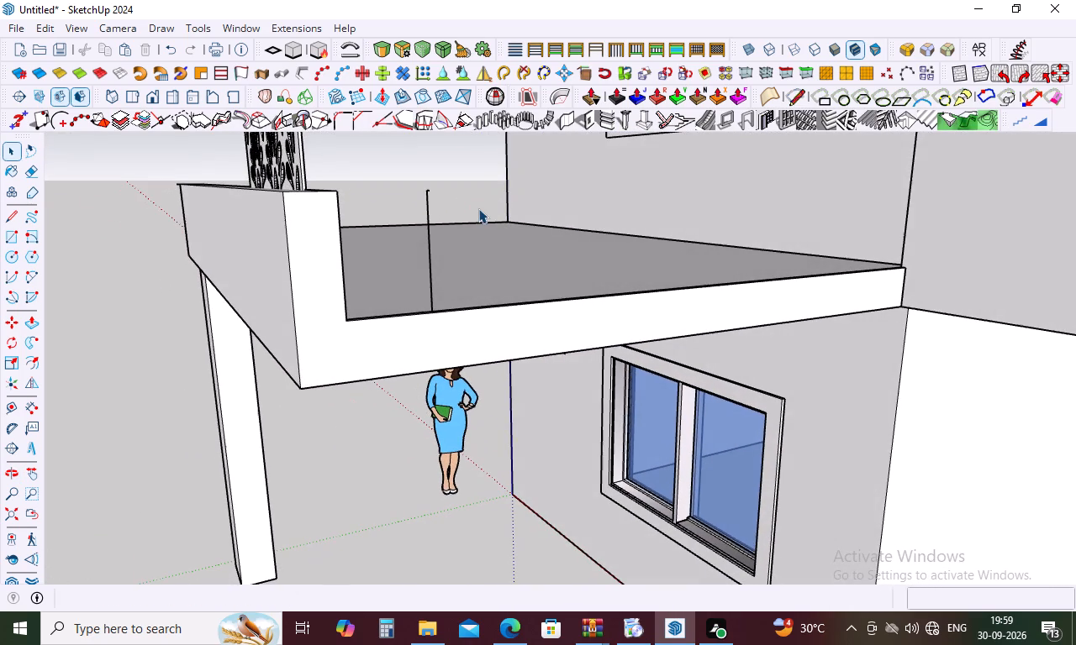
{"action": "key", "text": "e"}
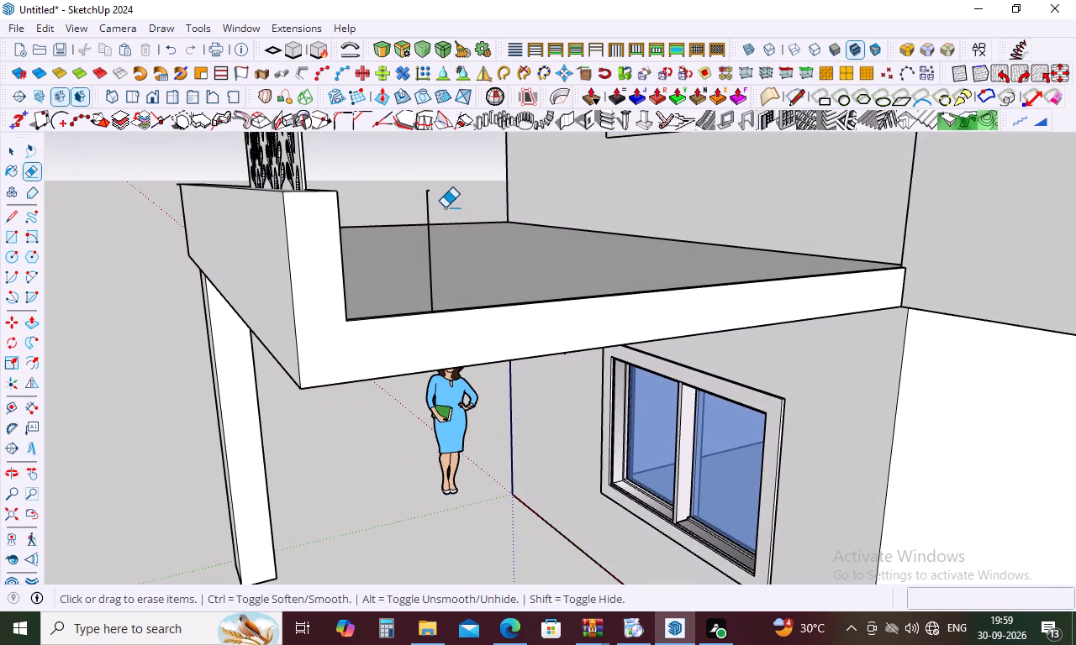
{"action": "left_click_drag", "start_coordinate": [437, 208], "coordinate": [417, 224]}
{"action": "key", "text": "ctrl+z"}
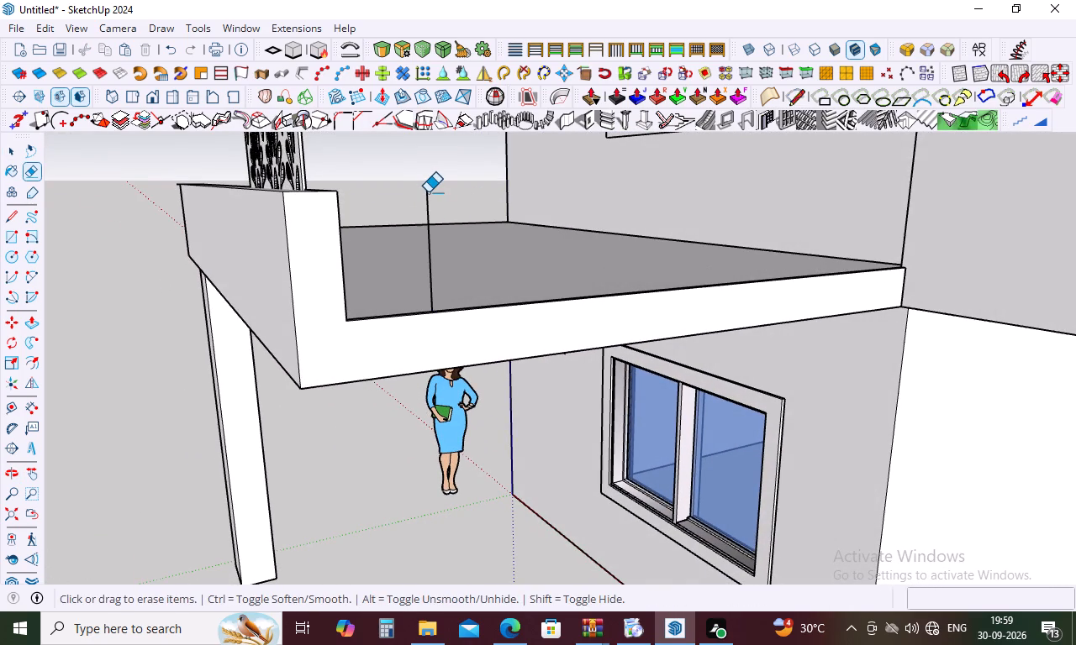
Erase the stray vertical edge standing on the first-floor slab at the hidden column's position.
{"action": "left_click", "coordinate": [428, 189]}
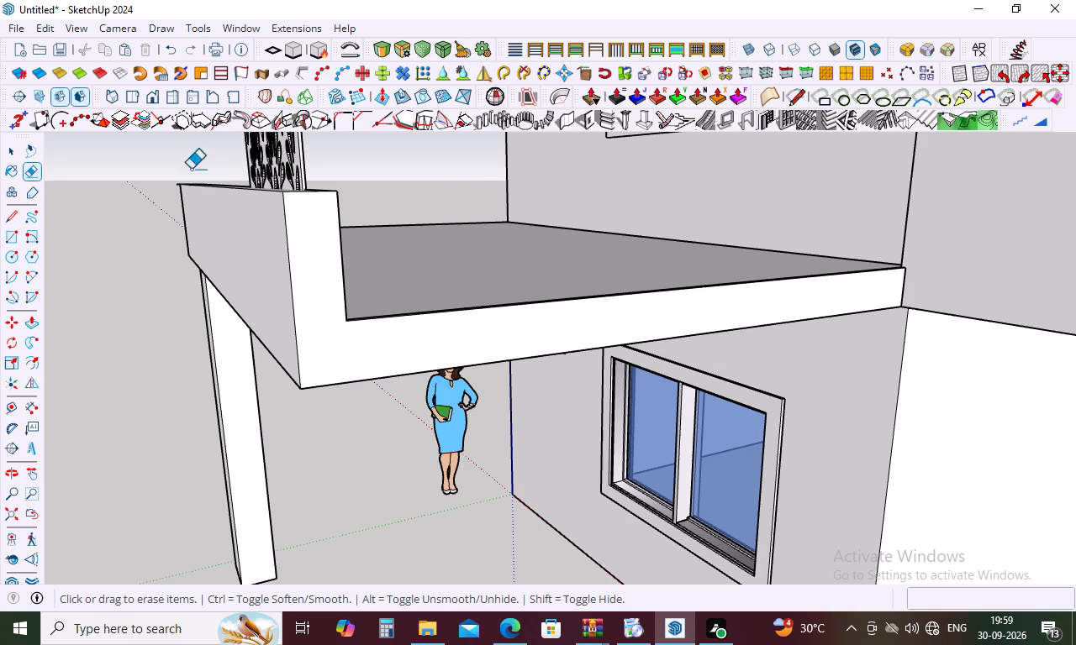
Unhide all hidden objects in the model.
{"action": "left_click", "coordinate": [40, 27]}
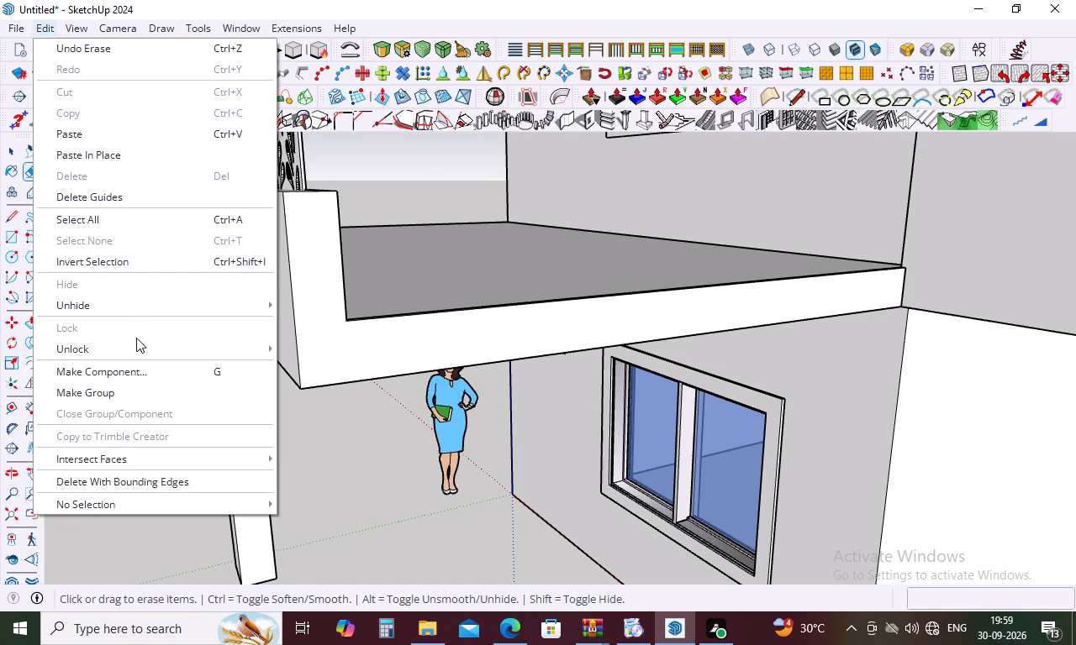
{"action": "left_click", "coordinate": [138, 309]}
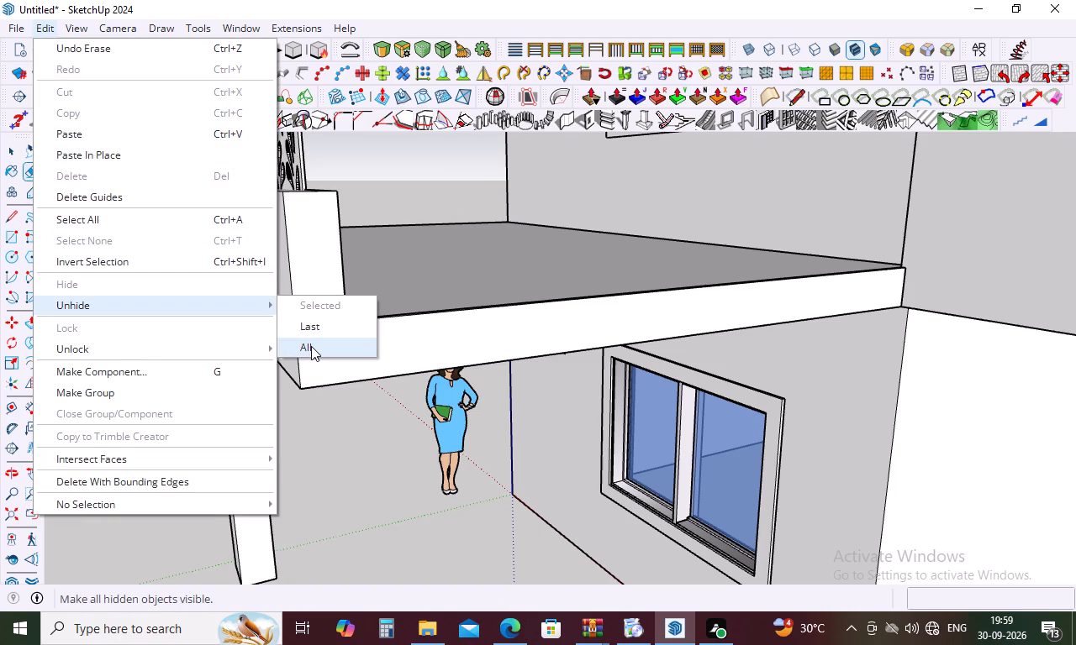
{"action": "left_click", "coordinate": [311, 346]}
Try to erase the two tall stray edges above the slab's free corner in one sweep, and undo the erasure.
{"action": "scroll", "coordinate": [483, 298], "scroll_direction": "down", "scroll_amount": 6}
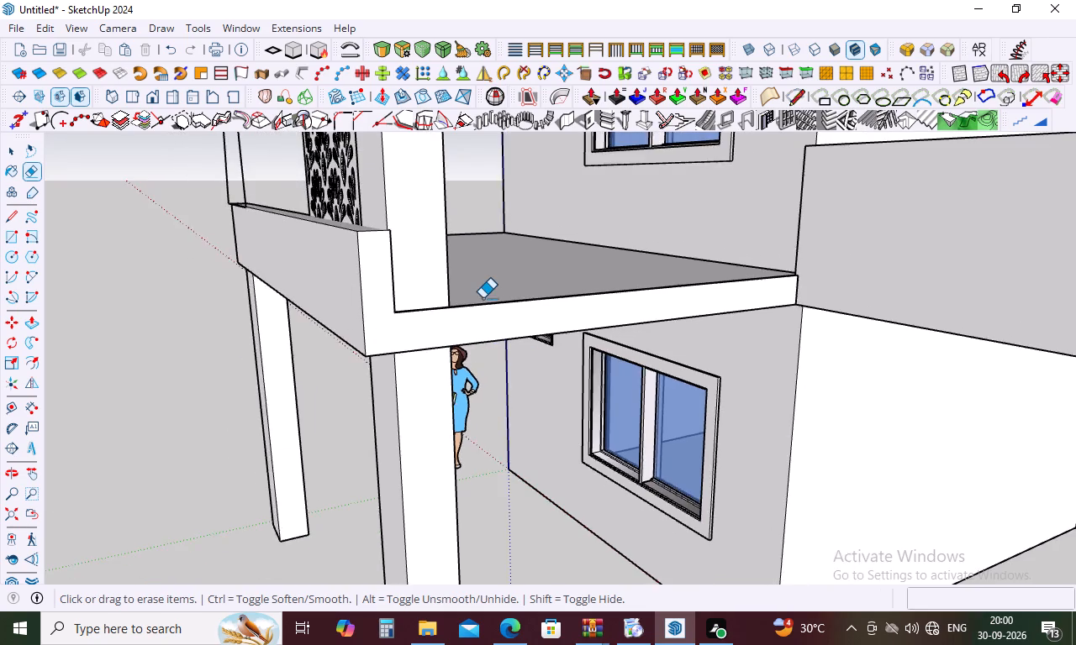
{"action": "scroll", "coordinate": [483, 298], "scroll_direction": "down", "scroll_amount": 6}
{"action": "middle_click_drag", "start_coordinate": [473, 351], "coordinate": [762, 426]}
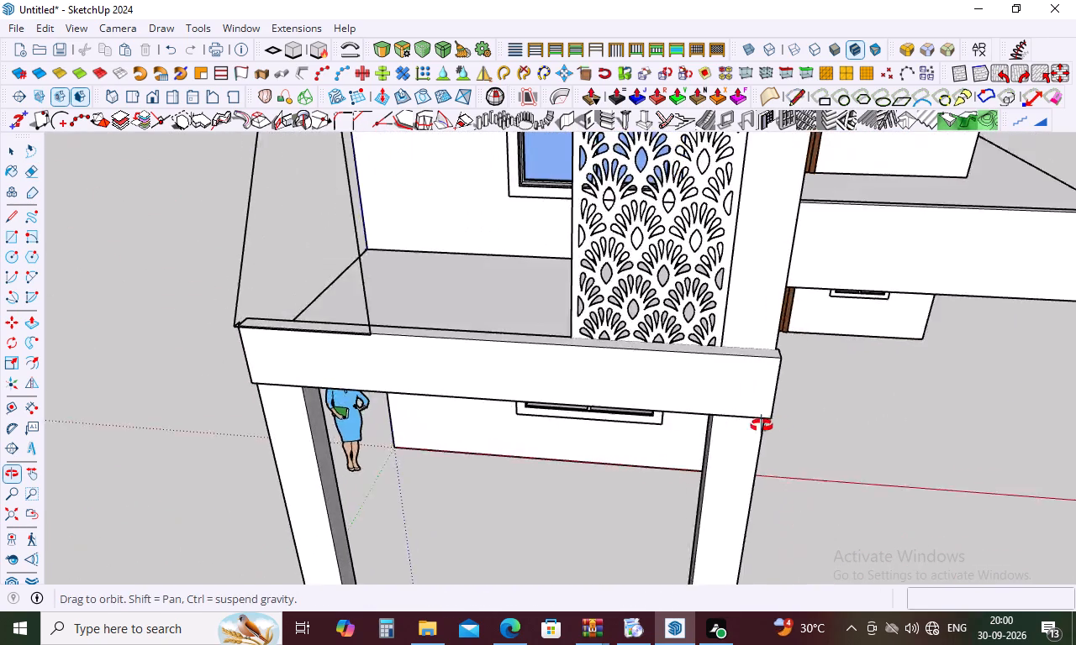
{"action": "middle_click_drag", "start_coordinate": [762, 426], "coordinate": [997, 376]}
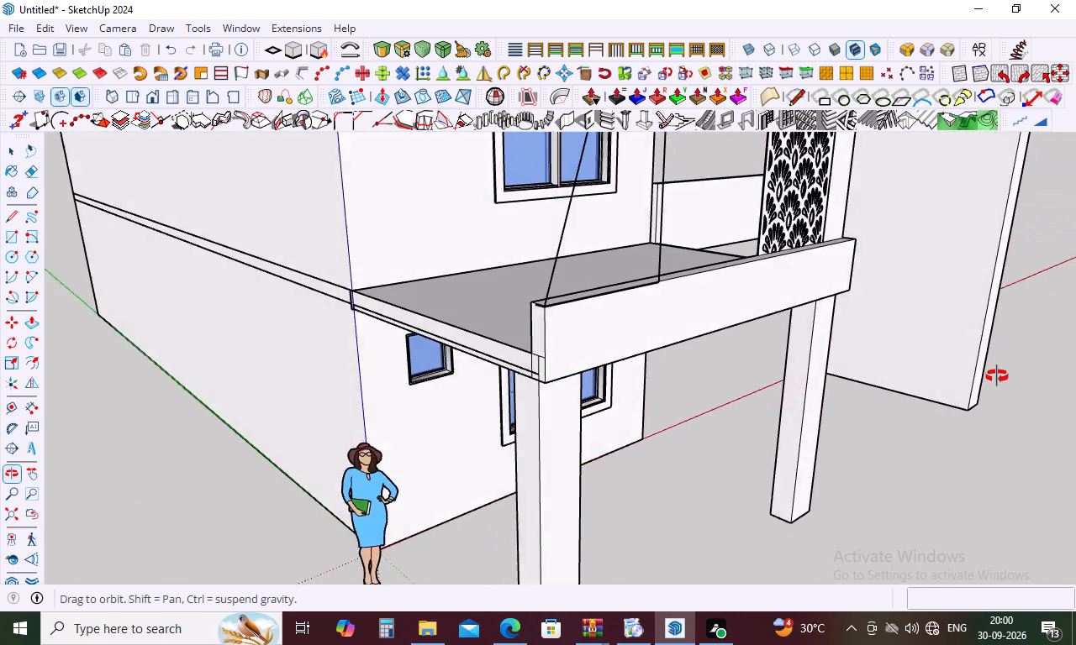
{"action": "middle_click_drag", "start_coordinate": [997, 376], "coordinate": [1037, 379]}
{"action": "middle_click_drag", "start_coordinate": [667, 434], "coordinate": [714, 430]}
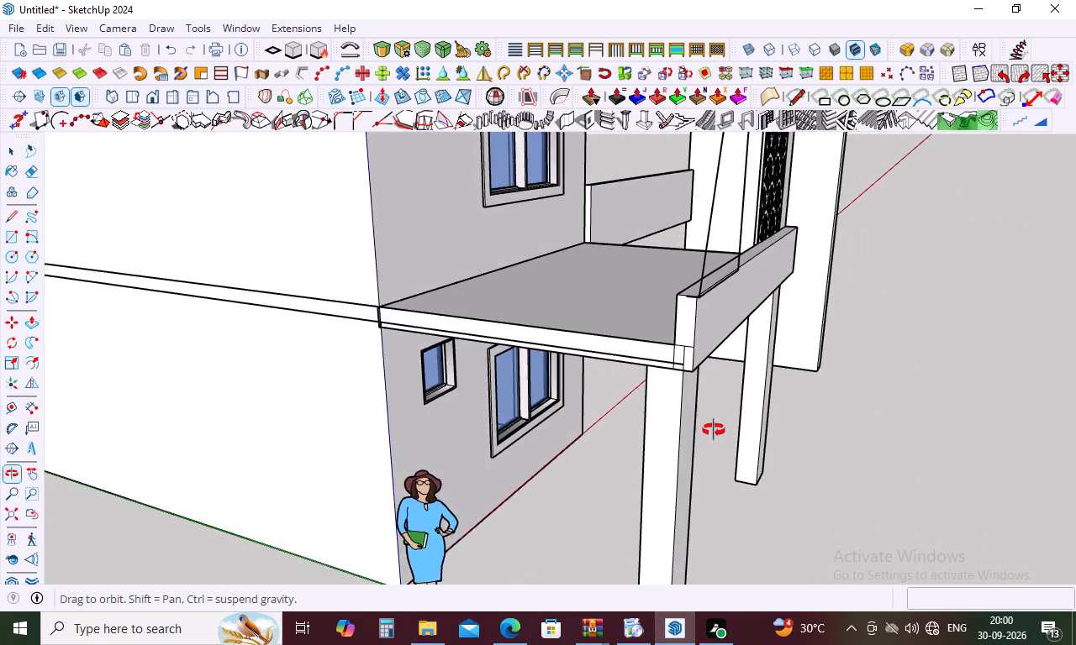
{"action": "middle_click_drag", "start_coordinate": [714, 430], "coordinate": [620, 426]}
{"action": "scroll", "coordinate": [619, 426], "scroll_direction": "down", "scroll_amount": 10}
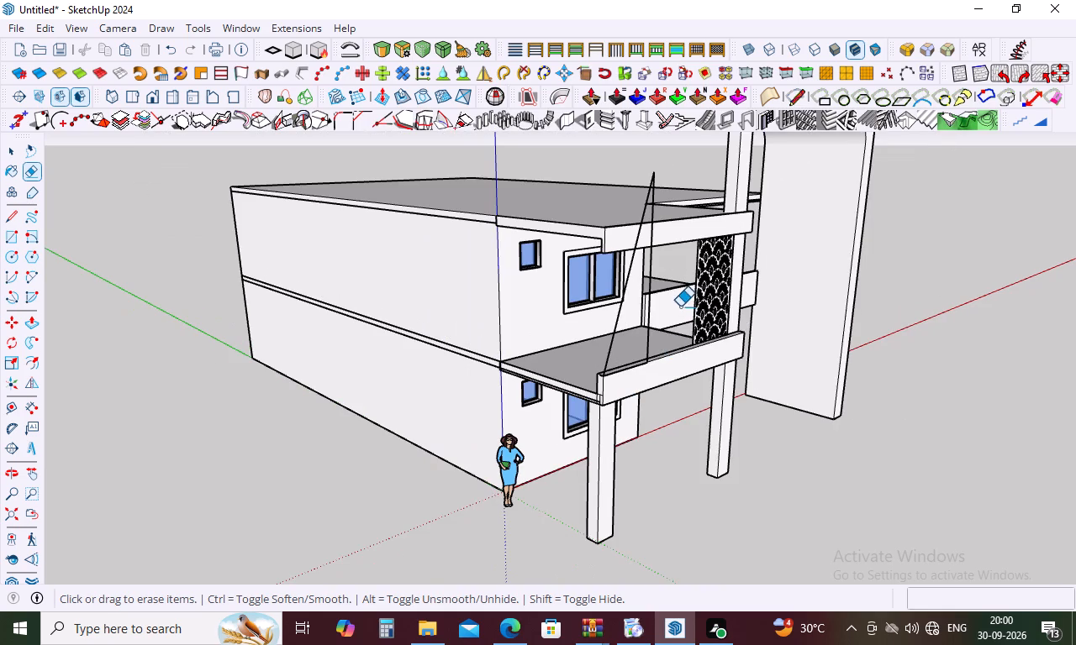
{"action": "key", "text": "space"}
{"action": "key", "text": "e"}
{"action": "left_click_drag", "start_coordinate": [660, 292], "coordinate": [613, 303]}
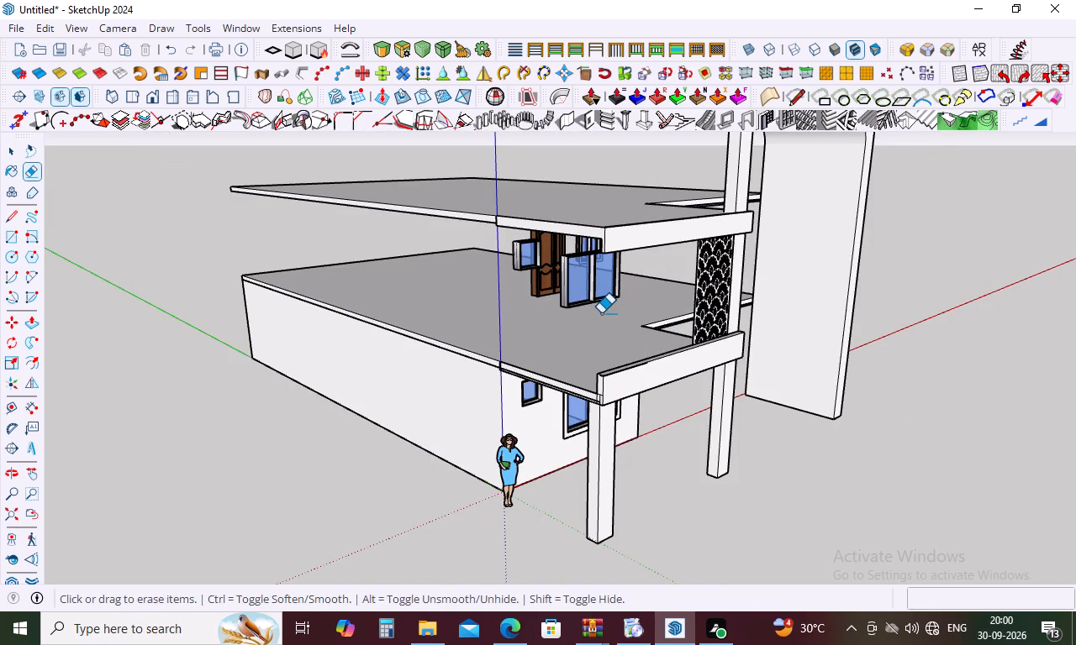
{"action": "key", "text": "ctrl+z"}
Delete the vertical and the slanted stray edges rising above the first-floor slab's front parapet, one at a time.
{"action": "key", "text": "space"}
{"action": "left_click", "coordinate": [615, 323]}
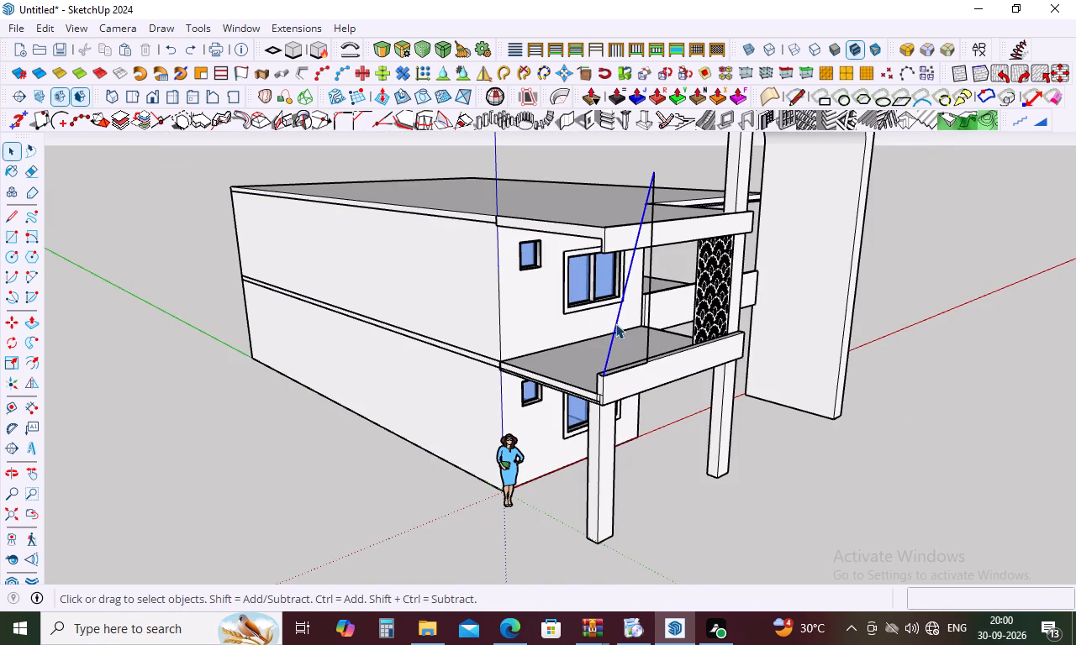
{"action": "left_click", "coordinate": [649, 296]}
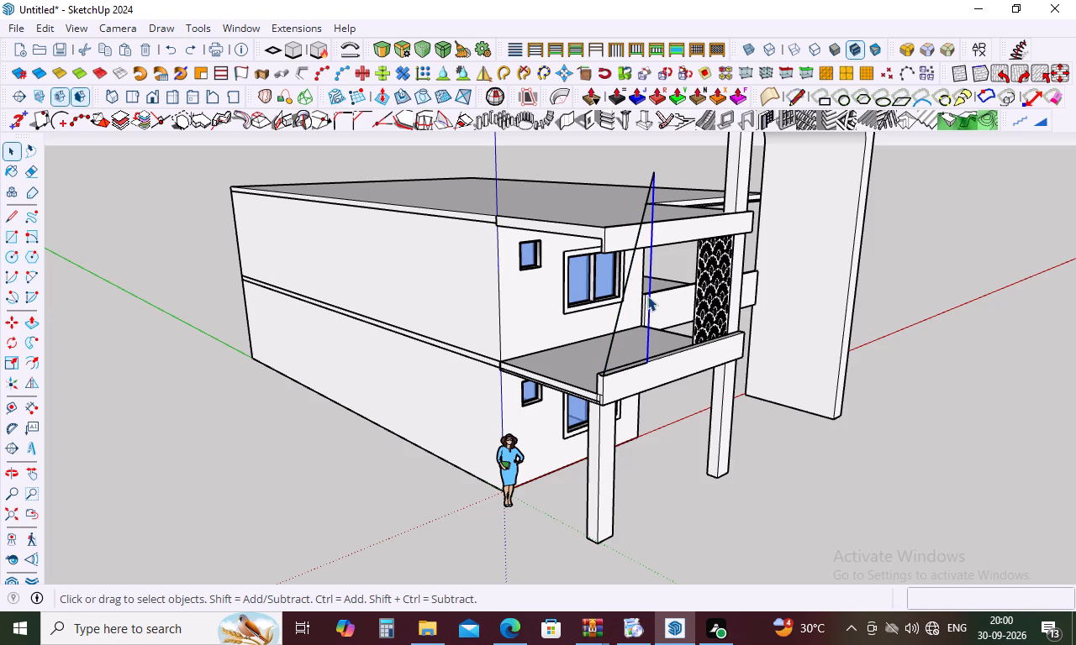
{"action": "key", "text": "Delete"}
{"action": "left_click_drag", "start_coordinate": [628, 295], "coordinate": [620, 308]}
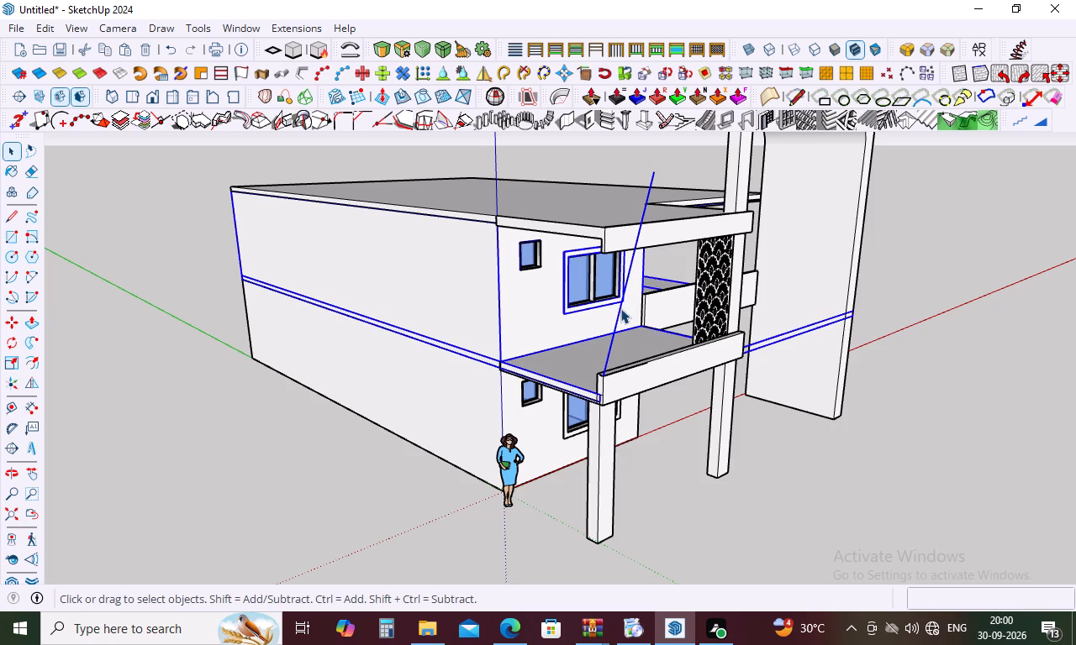
{"action": "left_click", "coordinate": [692, 438]}
{"action": "left_click", "coordinate": [613, 333]}
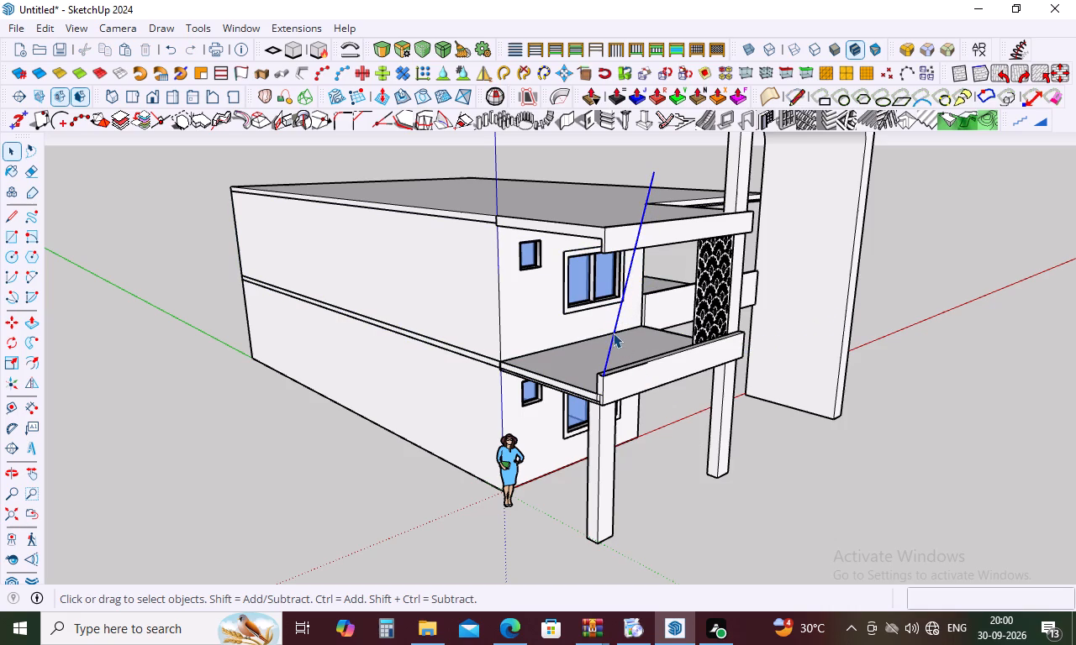
{"action": "key", "text": "Delete"}
Delete the long and the short leftover edges just below the front parapet's top at its free corner.
{"action": "middle_click_drag", "start_coordinate": [609, 391], "coordinate": [578, 464]}
{"action": "scroll", "coordinate": [613, 417], "scroll_direction": "up", "scroll_amount": 5}
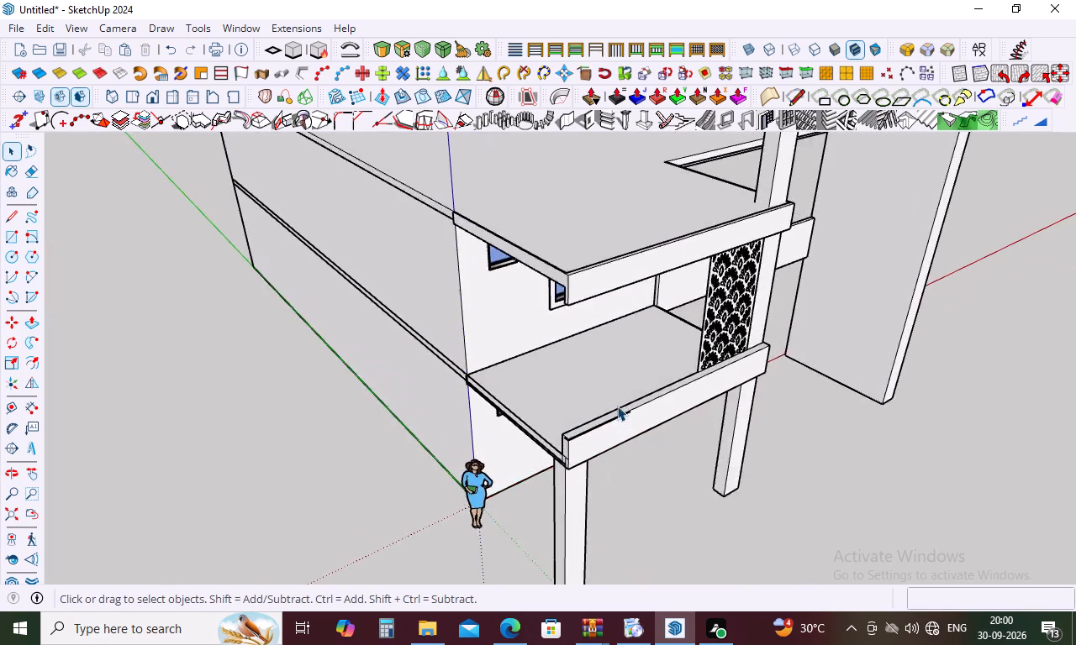
{"action": "scroll", "coordinate": [625, 458], "scroll_direction": "up", "scroll_amount": 5}
{"action": "scroll", "coordinate": [546, 487], "scroll_direction": "up", "scroll_amount": 10}
{"action": "scroll", "coordinate": [509, 397], "scroll_direction": "up", "scroll_amount": 11}
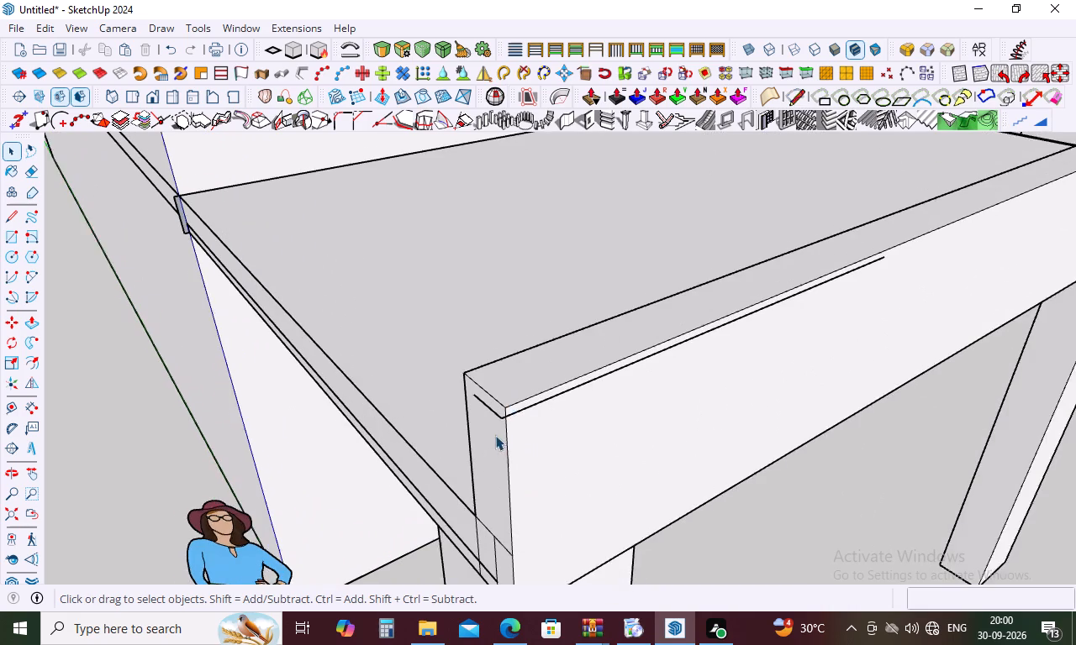
{"action": "left_click", "coordinate": [524, 403]}
{"action": "key", "text": "Delete"}
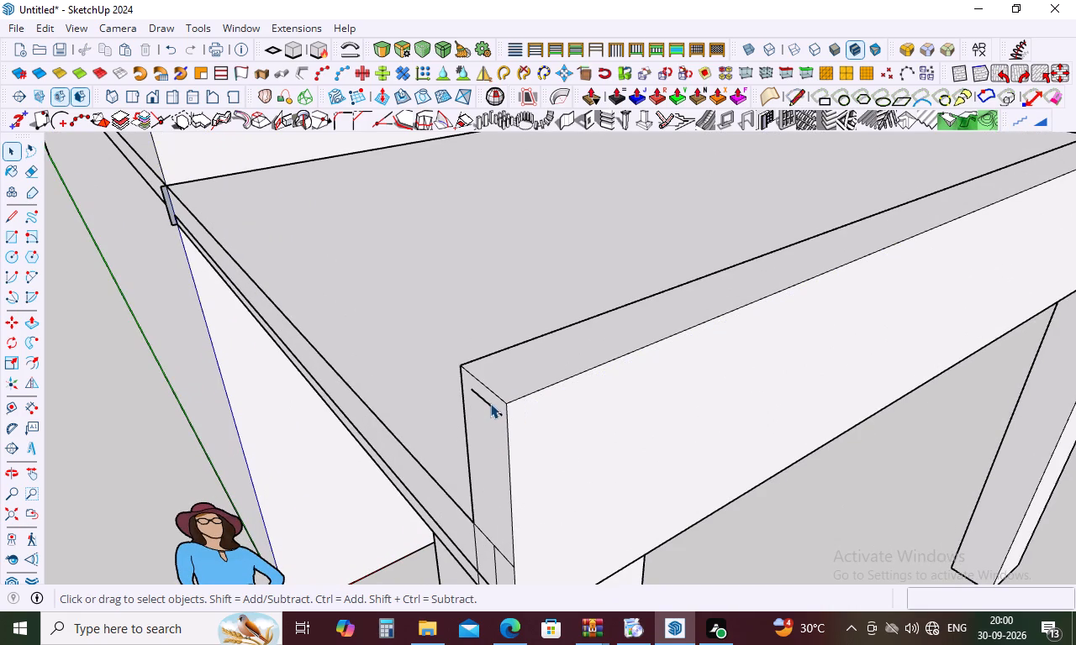
{"action": "left_click", "coordinate": [490, 403]}
{"action": "key", "text": "Delete"}
Draw a rectangle of about 10' 3" by 8" over the slab's side face, from the house wall to the parapet's outer corner.
{"action": "scroll", "coordinate": [528, 357], "scroll_direction": "down", "scroll_amount": 10}
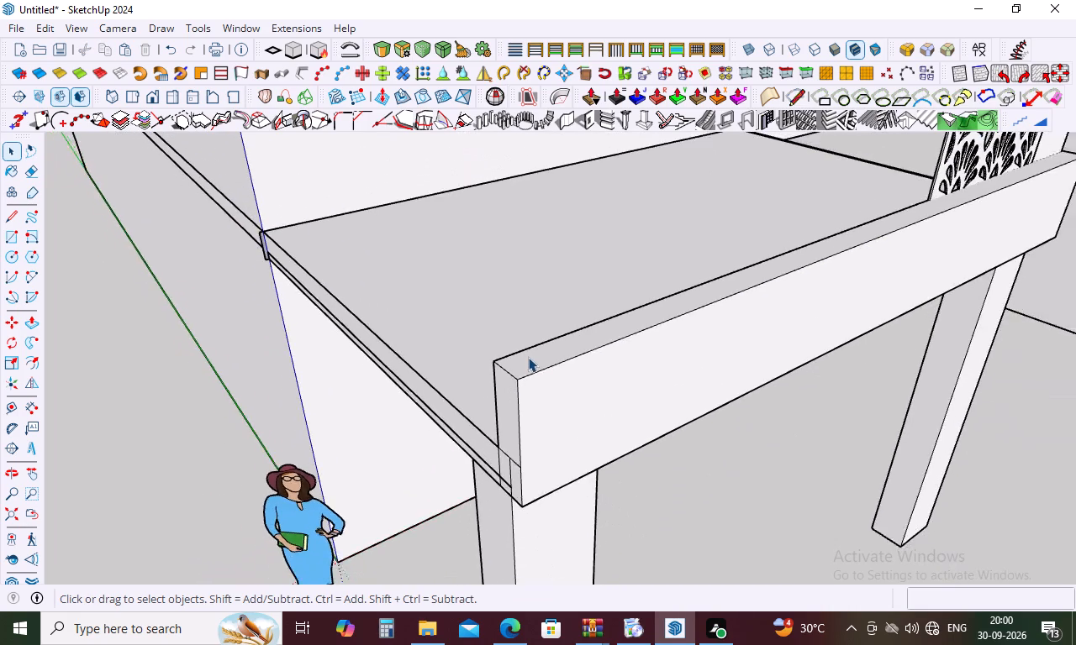
{"action": "scroll", "coordinate": [529, 358], "scroll_direction": "down", "scroll_amount": 5}
{"action": "middle_click_drag", "start_coordinate": [532, 397], "coordinate": [452, 260]}
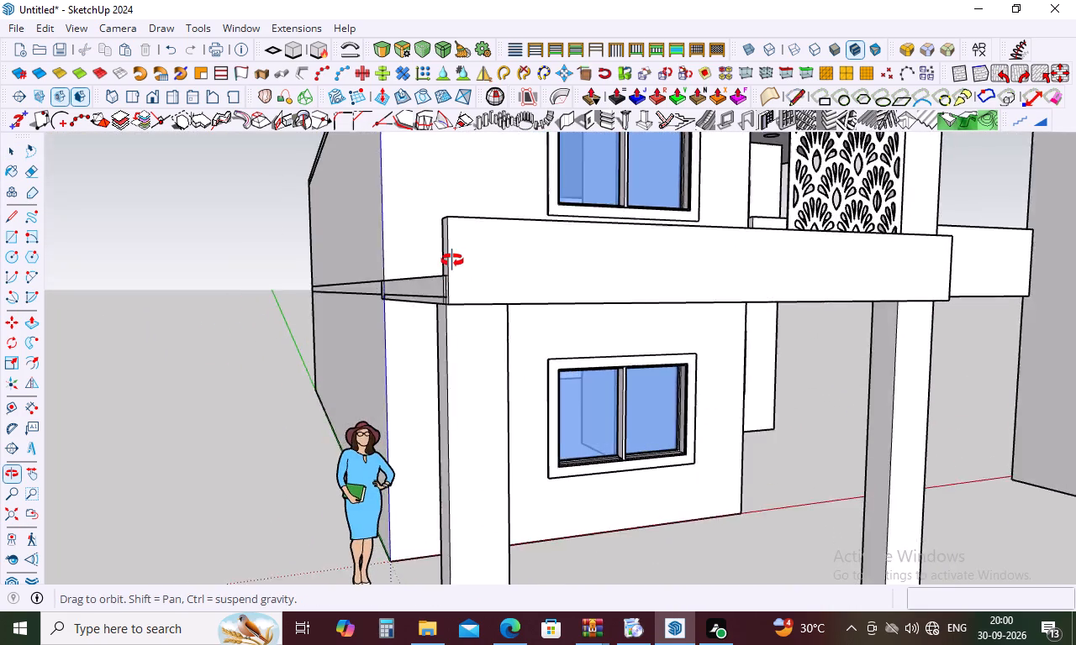
{"action": "middle_click_drag", "start_coordinate": [452, 260], "coordinate": [766, 332]}
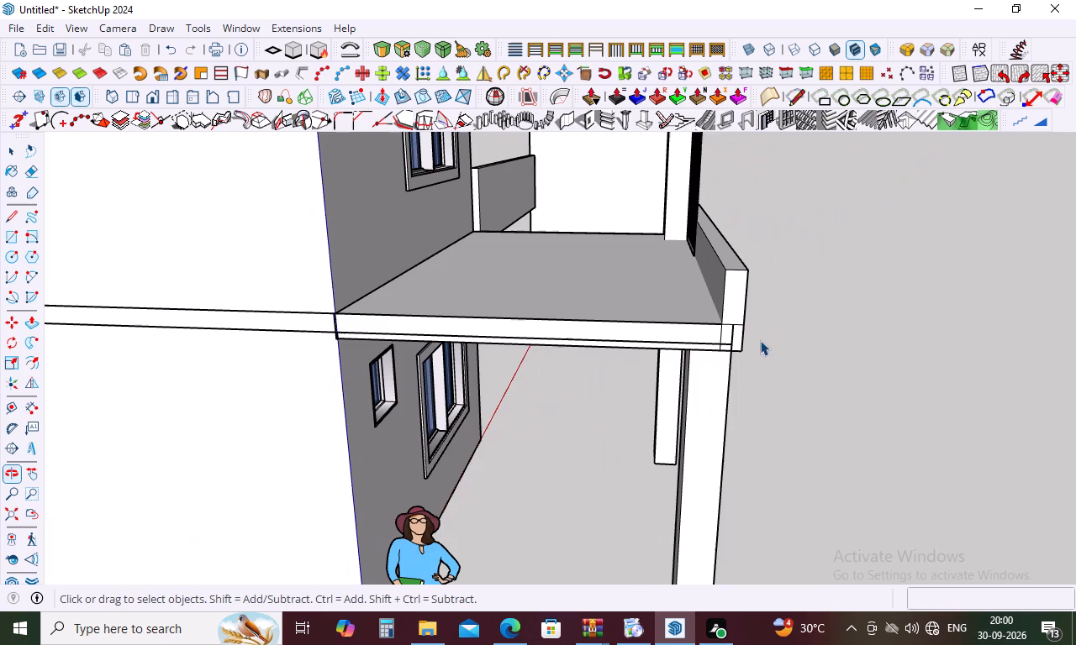
{"action": "key", "text": "Escape"}
{"action": "key", "text": "r"}
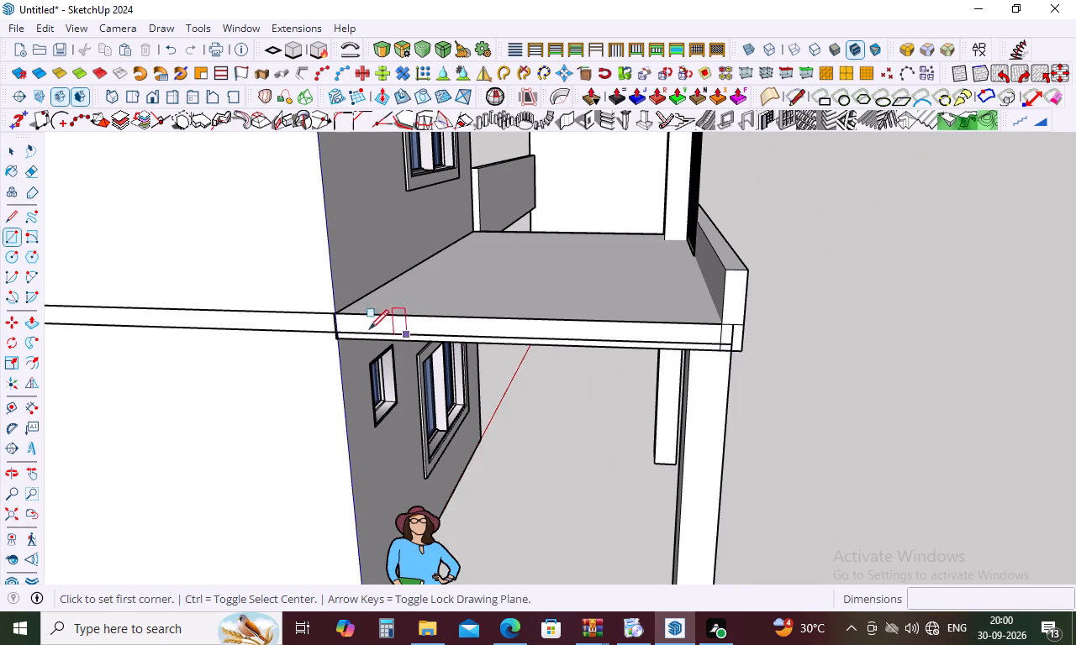
{"action": "left_click", "coordinate": [334, 316]}
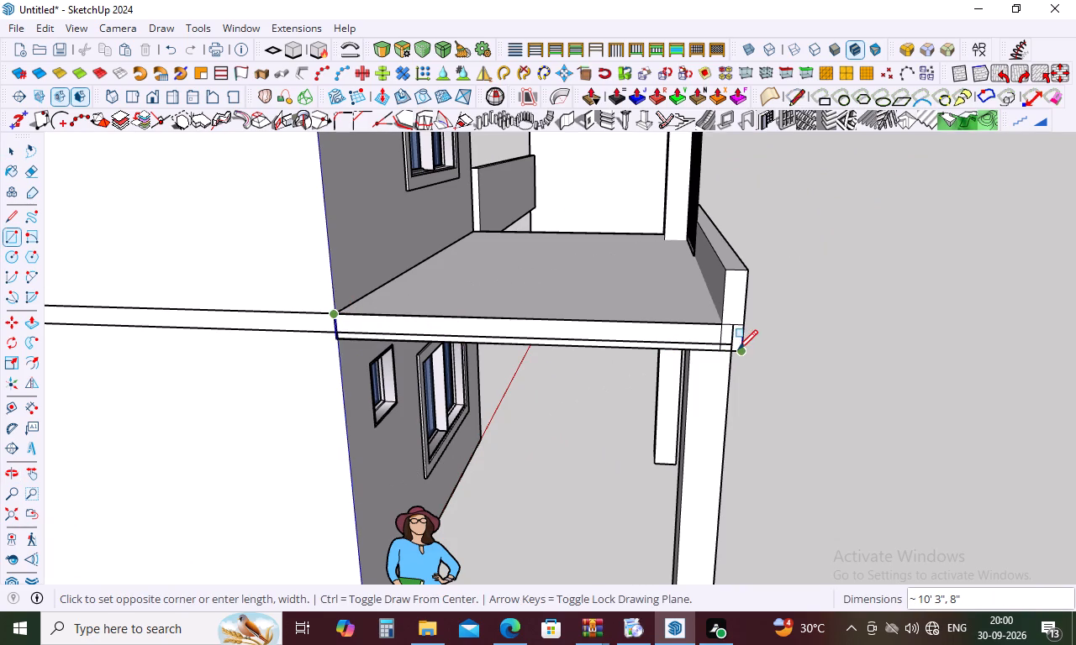
{"action": "left_click", "coordinate": [738, 349]}
Pull the slab's side rectangle outward 1" to form a band.
{"action": "key", "text": "space"}
{"action": "key", "text": "p"}
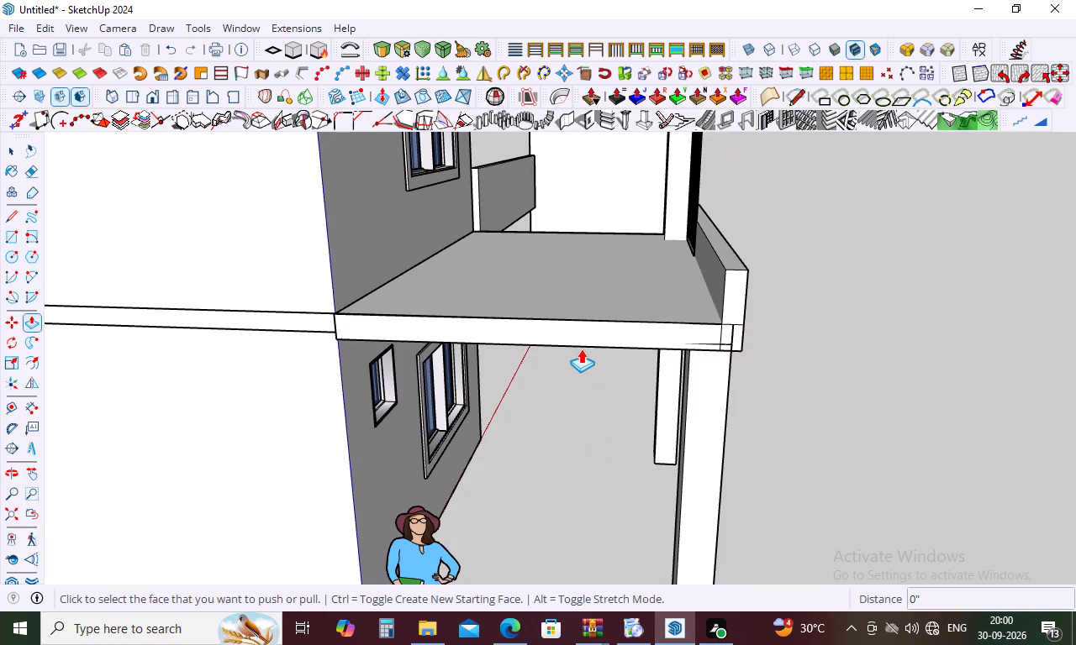
{"action": "left_click", "coordinate": [588, 333]}
{"action": "key", "text": "1"}
{"action": "key", "text": "Return"}
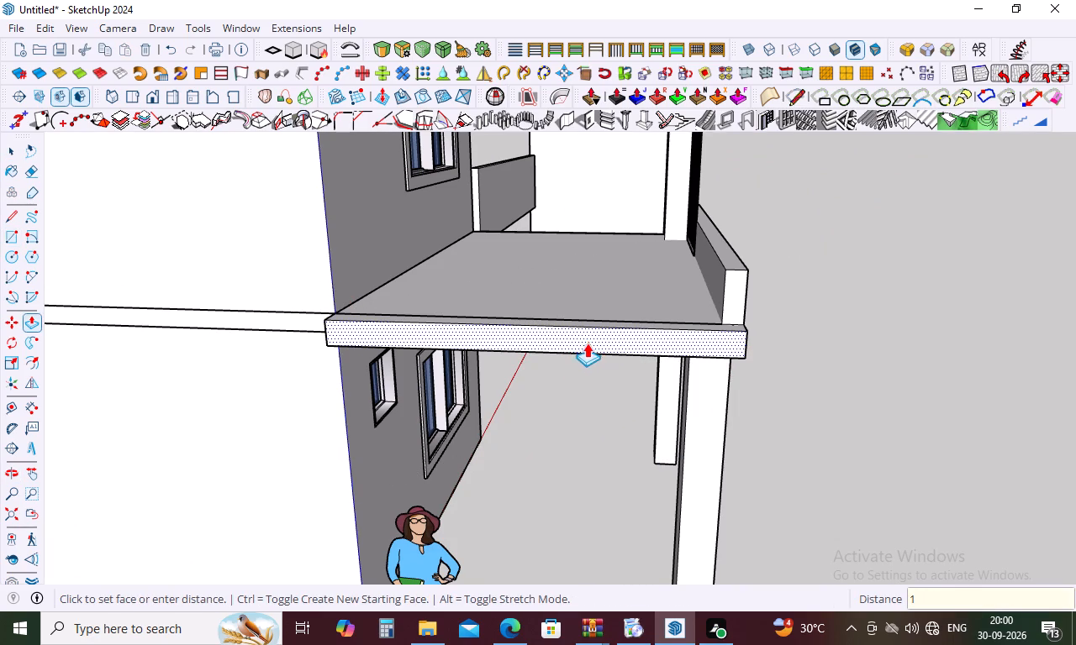
Pull the side band's narrow top ledge up 1' 4", level with the top of the front parapet.
{"action": "middle_click_drag", "start_coordinate": [621, 397], "coordinate": [348, 406]}
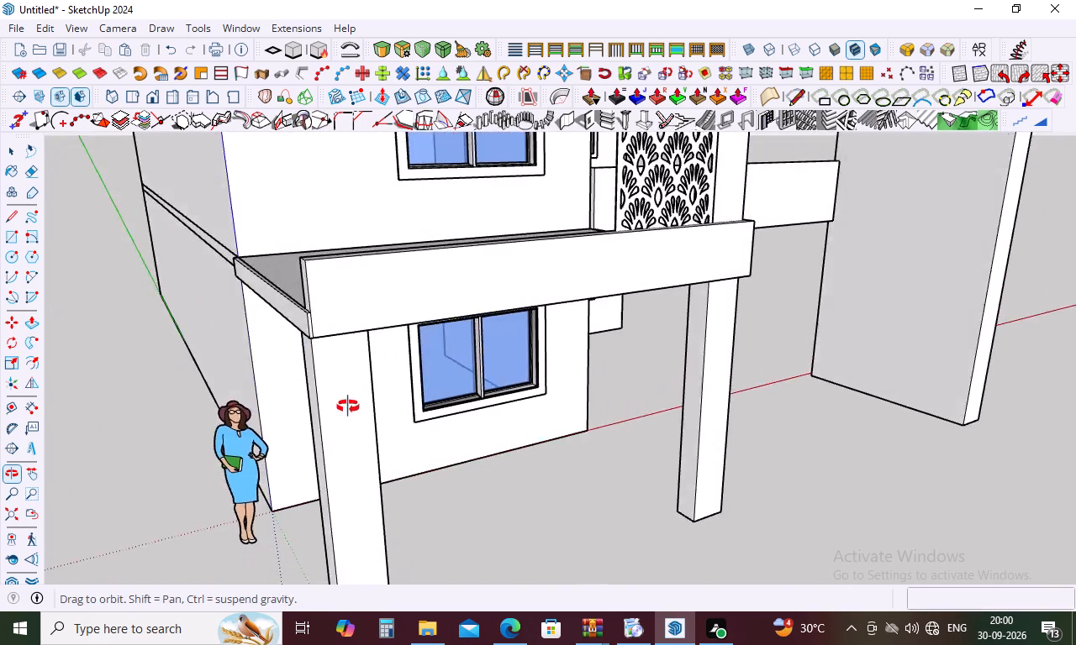
{"action": "middle_click_drag", "start_coordinate": [348, 406], "coordinate": [327, 600]}
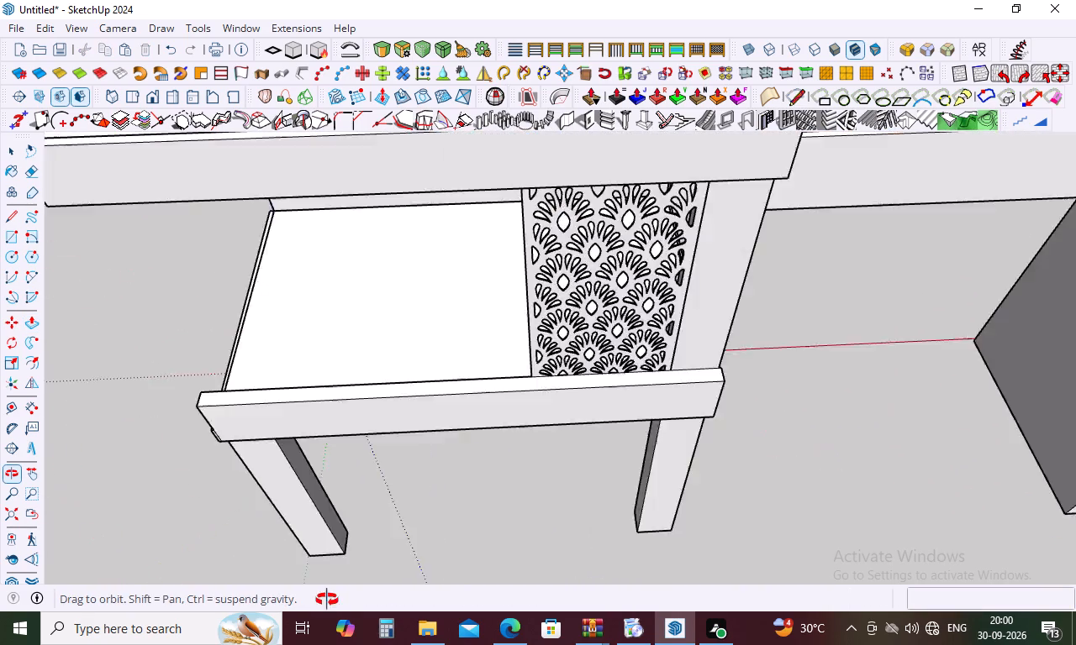
{"action": "middle_click_drag", "start_coordinate": [327, 600], "coordinate": [541, 437]}
{"action": "scroll", "coordinate": [528, 490], "scroll_direction": "down", "scroll_amount": 4}
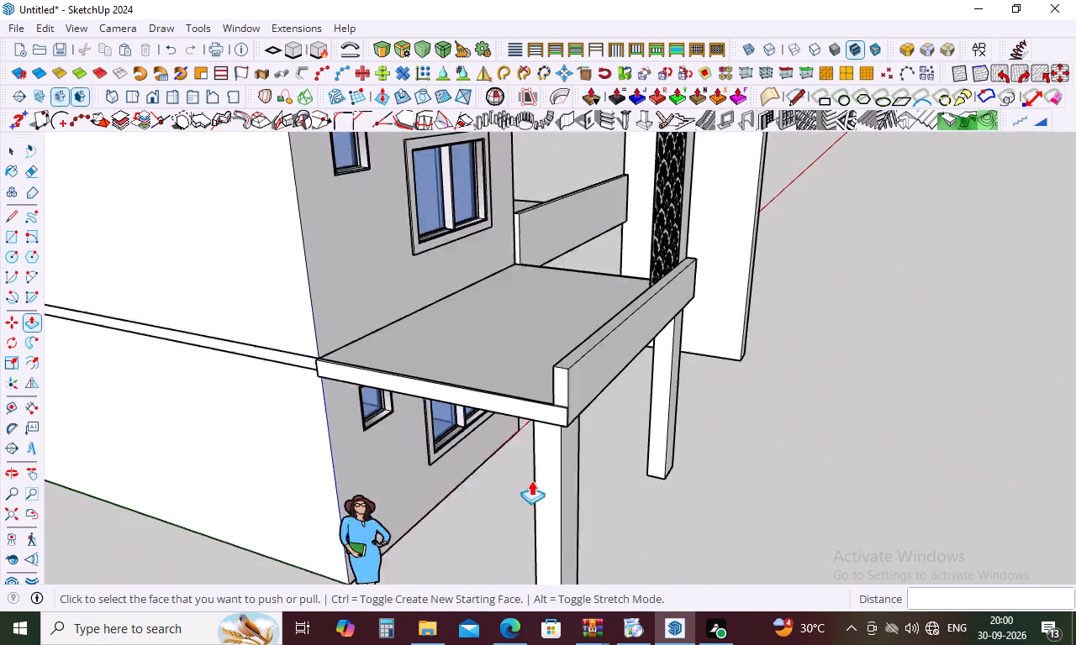
{"action": "scroll", "coordinate": [518, 402], "scroll_direction": "up", "scroll_amount": 15}
{"action": "middle_click_drag", "start_coordinate": [527, 412], "coordinate": [526, 426]}
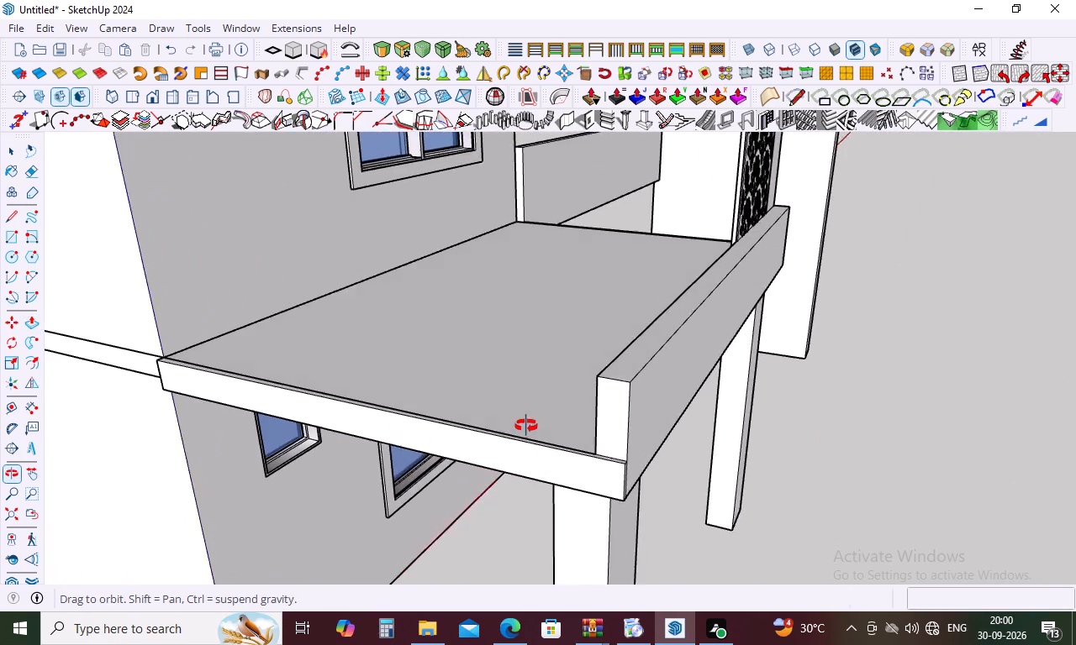
{"action": "middle_click_drag", "start_coordinate": [526, 426], "coordinate": [555, 533]}
{"action": "scroll", "coordinate": [557, 536], "scroll_direction": "up", "scroll_amount": 10}
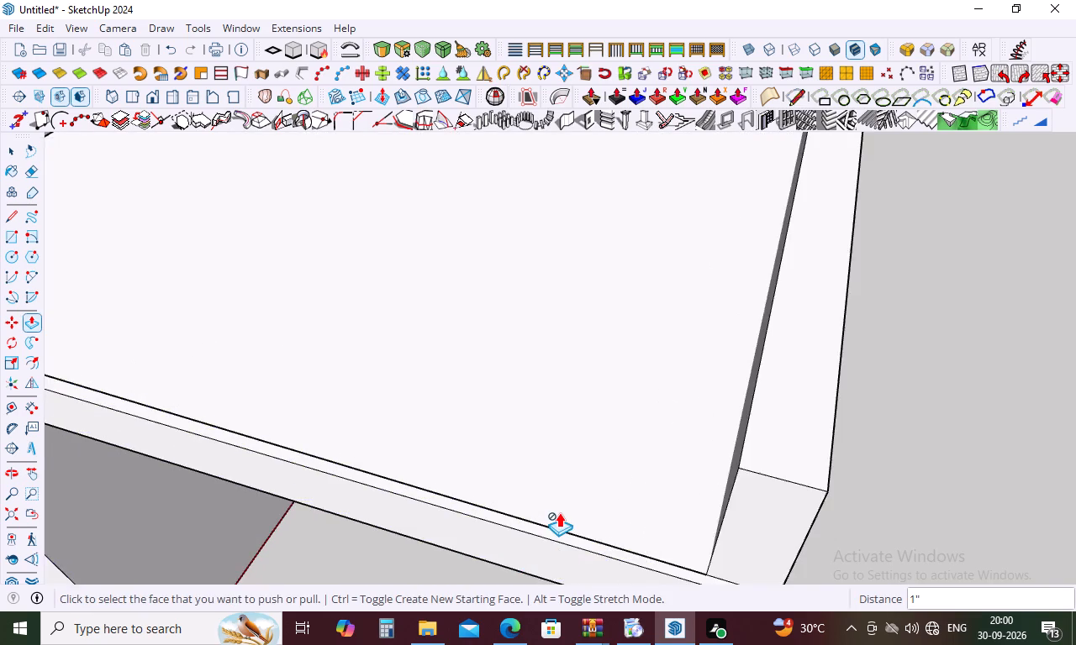
{"action": "scroll", "coordinate": [559, 511], "scroll_direction": "up", "scroll_amount": 4}
{"action": "left_click", "coordinate": [550, 545]}
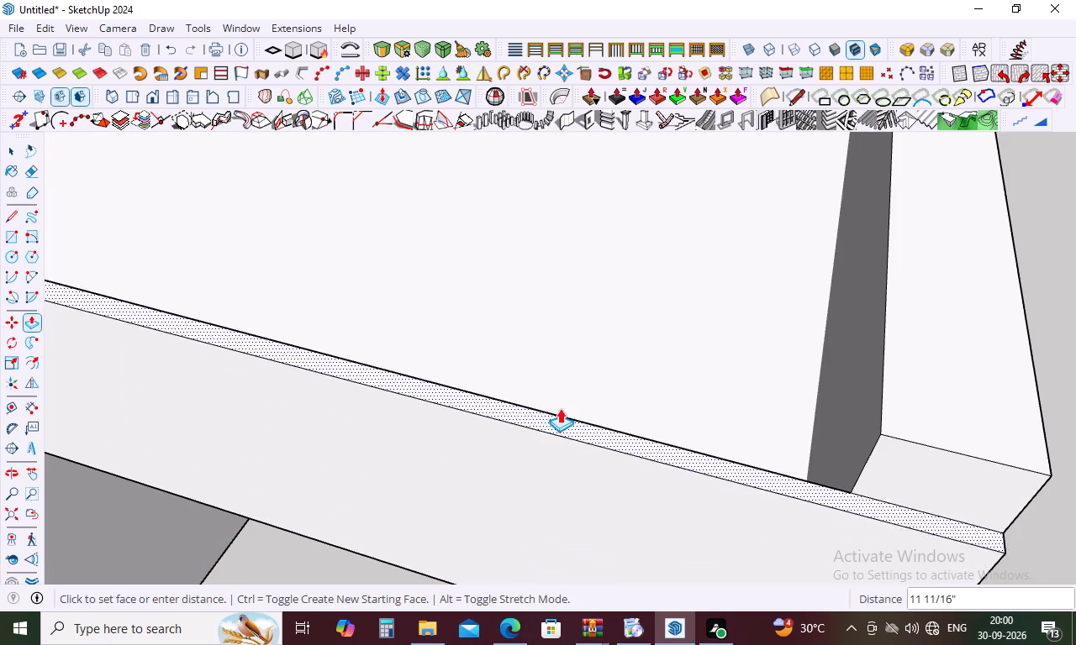
{"action": "left_click", "coordinate": [683, 368]}
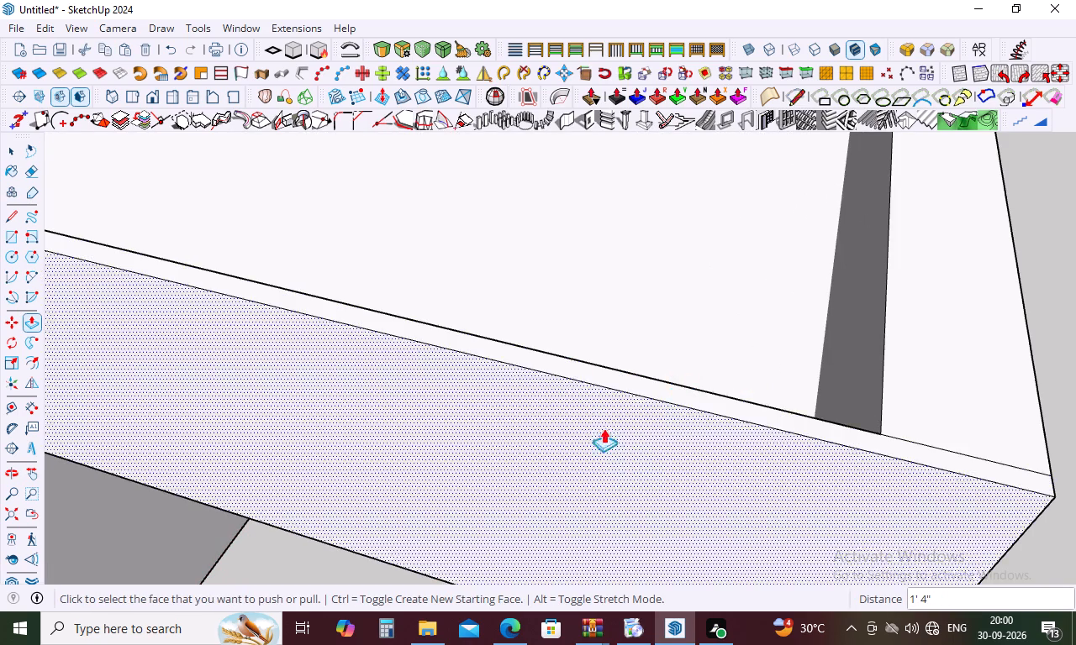
Pull the narrow ledge along the slab's opposite side up 1' 4", level with the top of the front parapet.
{"action": "scroll", "coordinate": [580, 359], "scroll_direction": "down", "scroll_amount": 15}
{"action": "middle_click_drag", "start_coordinate": [800, 357], "coordinate": [585, 350]}
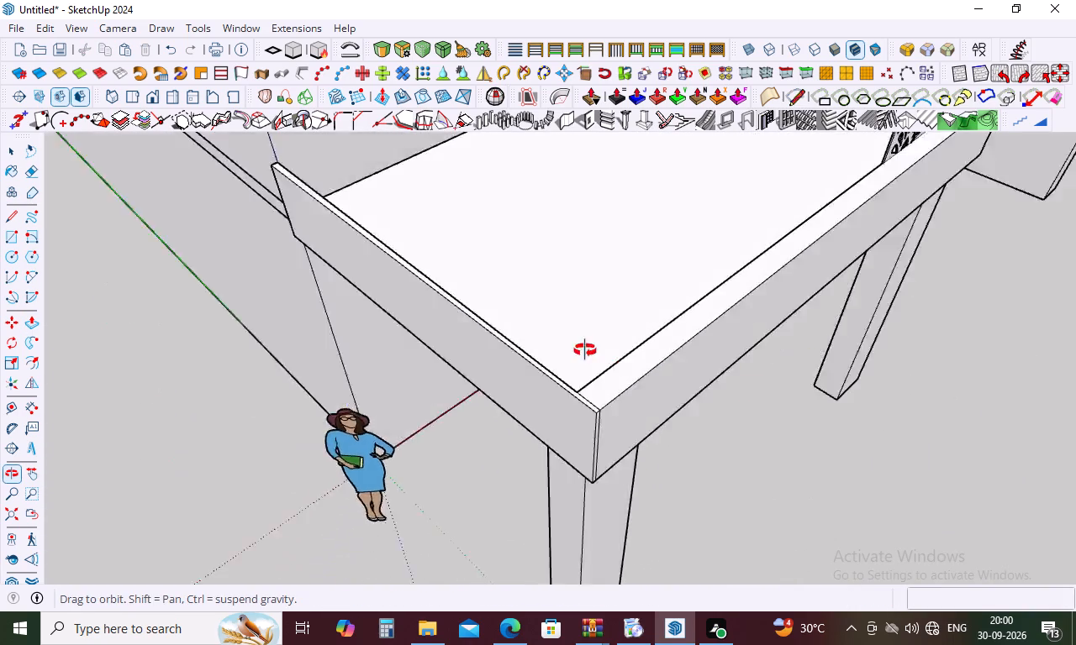
{"action": "middle_click_drag", "start_coordinate": [585, 350], "coordinate": [398, 203]}
{"action": "scroll", "coordinate": [448, 265], "scroll_direction": "down", "scroll_amount": 10}
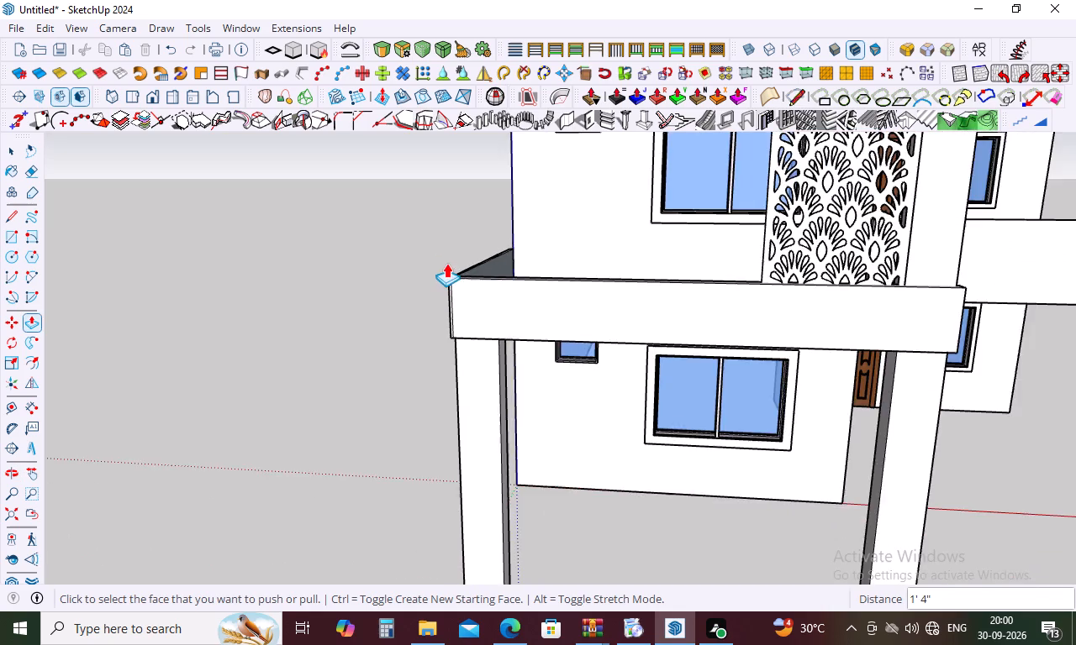
{"action": "middle_click_drag", "start_coordinate": [700, 307], "coordinate": [383, 389]}
{"action": "scroll", "coordinate": [616, 369], "scroll_direction": "up", "scroll_amount": 4}
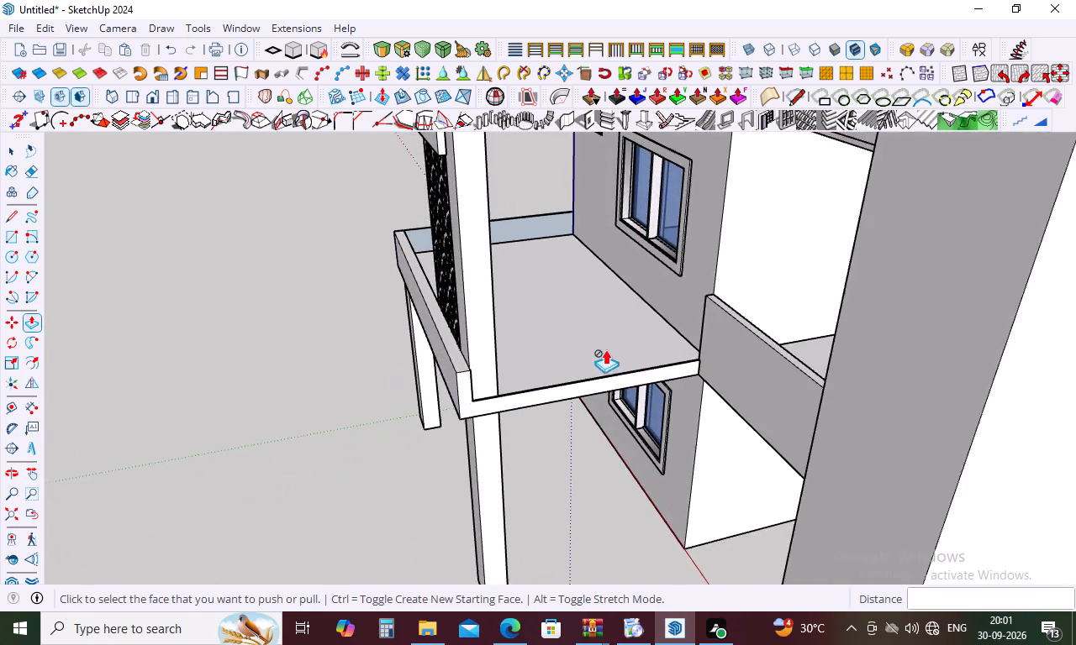
{"action": "scroll", "coordinate": [605, 349], "scroll_direction": "up", "scroll_amount": 5}
{"action": "middle_click_drag", "start_coordinate": [524, 364], "coordinate": [524, 475]}
{"action": "scroll", "coordinate": [527, 534], "scroll_direction": "up", "scroll_amount": 10}
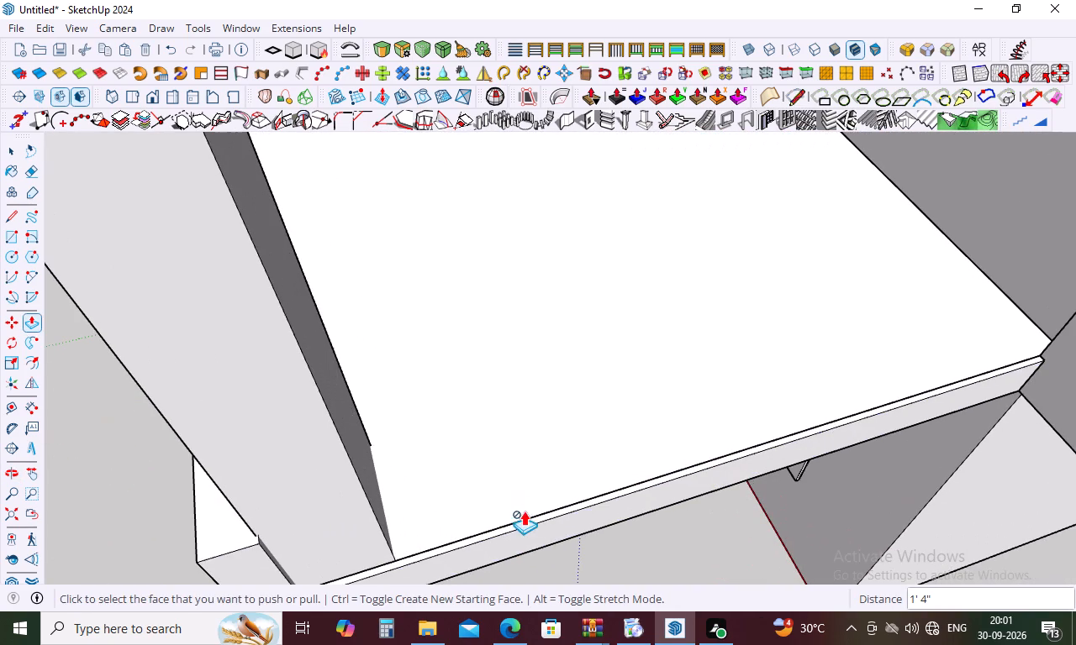
{"action": "left_click", "coordinate": [525, 526]}
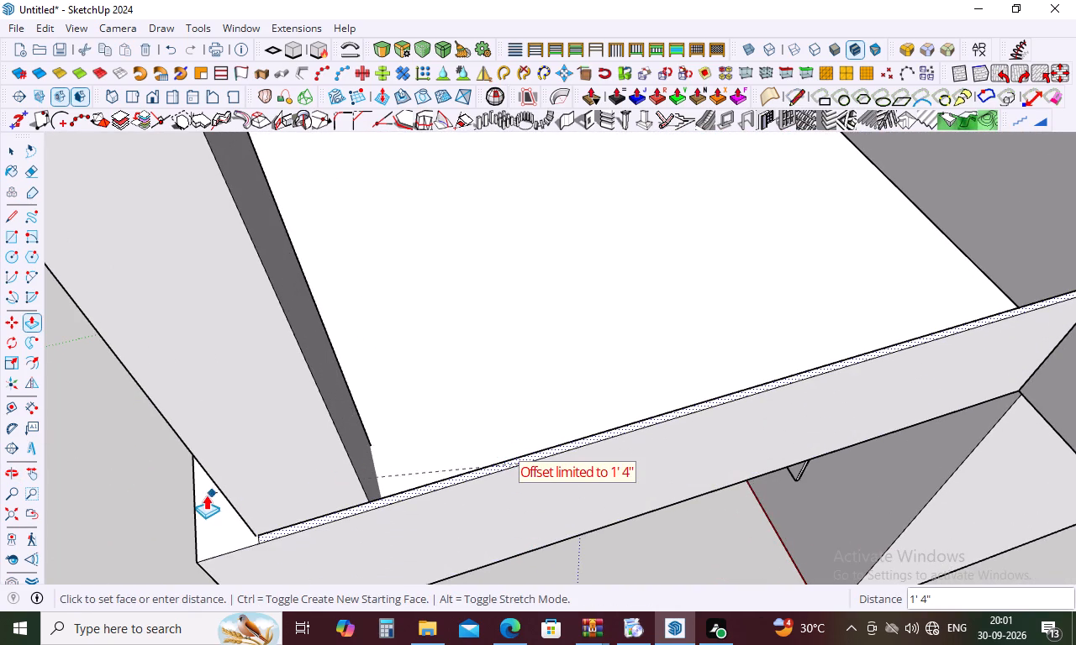
{"action": "left_click", "coordinate": [206, 495]}
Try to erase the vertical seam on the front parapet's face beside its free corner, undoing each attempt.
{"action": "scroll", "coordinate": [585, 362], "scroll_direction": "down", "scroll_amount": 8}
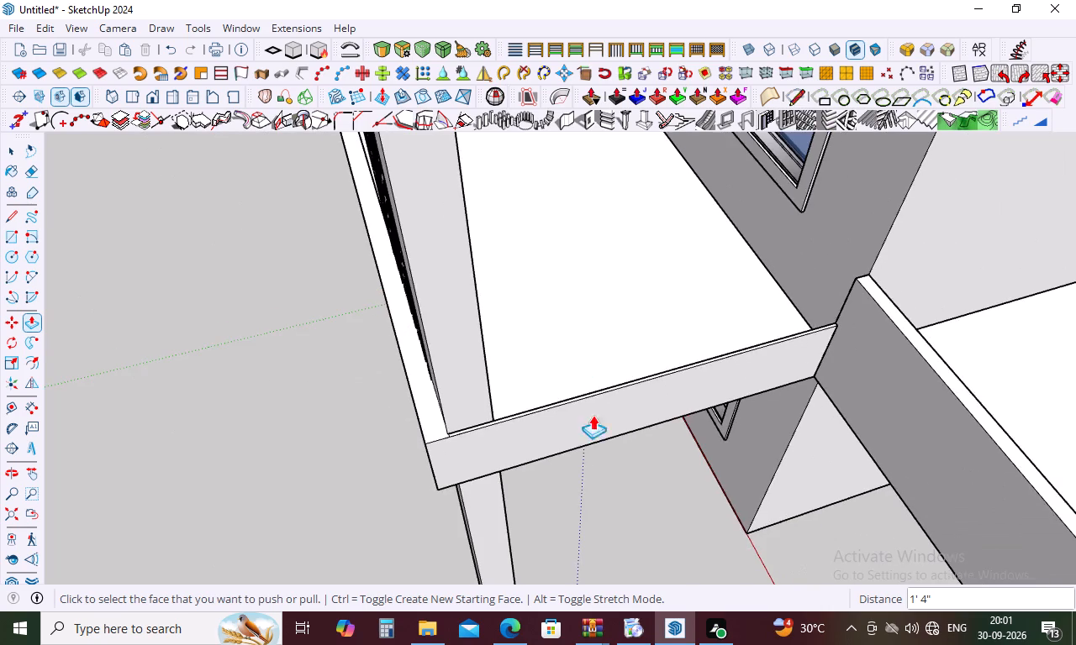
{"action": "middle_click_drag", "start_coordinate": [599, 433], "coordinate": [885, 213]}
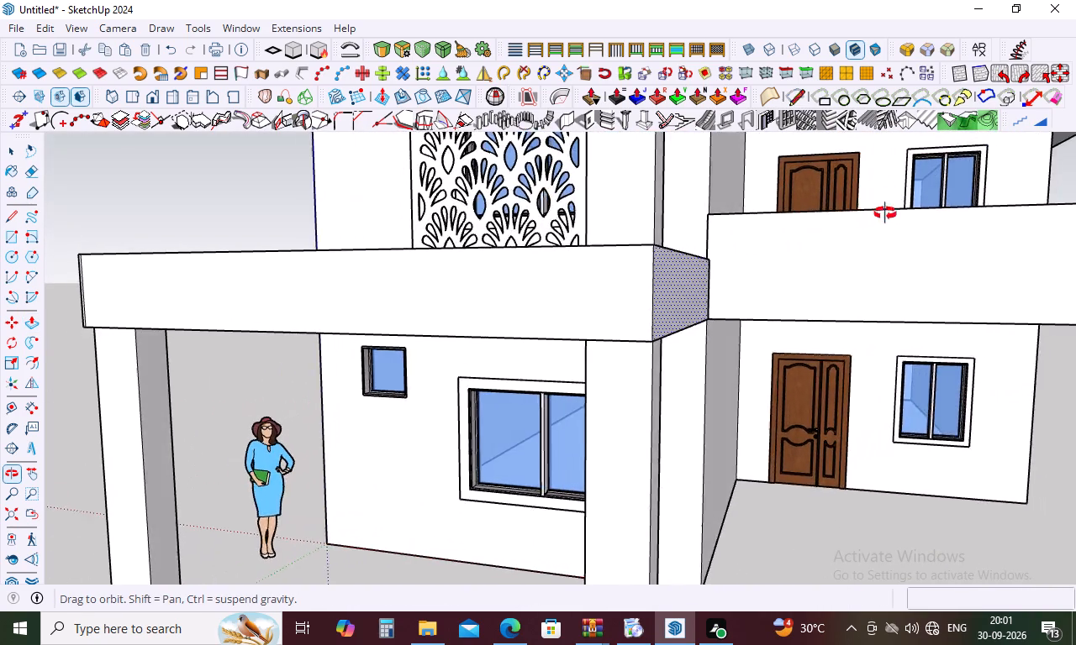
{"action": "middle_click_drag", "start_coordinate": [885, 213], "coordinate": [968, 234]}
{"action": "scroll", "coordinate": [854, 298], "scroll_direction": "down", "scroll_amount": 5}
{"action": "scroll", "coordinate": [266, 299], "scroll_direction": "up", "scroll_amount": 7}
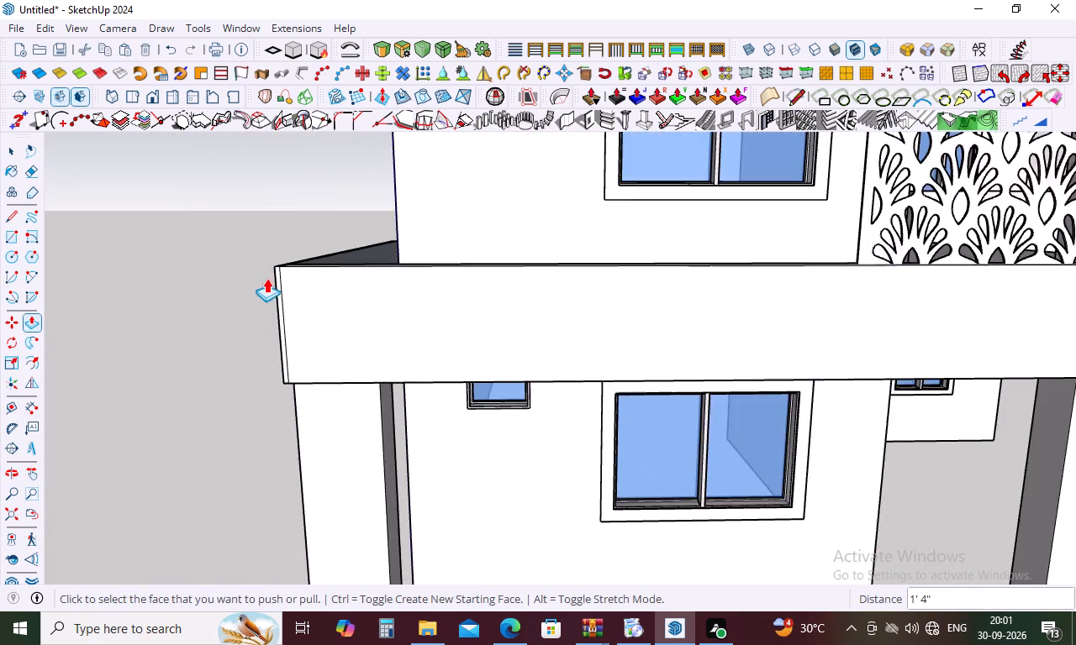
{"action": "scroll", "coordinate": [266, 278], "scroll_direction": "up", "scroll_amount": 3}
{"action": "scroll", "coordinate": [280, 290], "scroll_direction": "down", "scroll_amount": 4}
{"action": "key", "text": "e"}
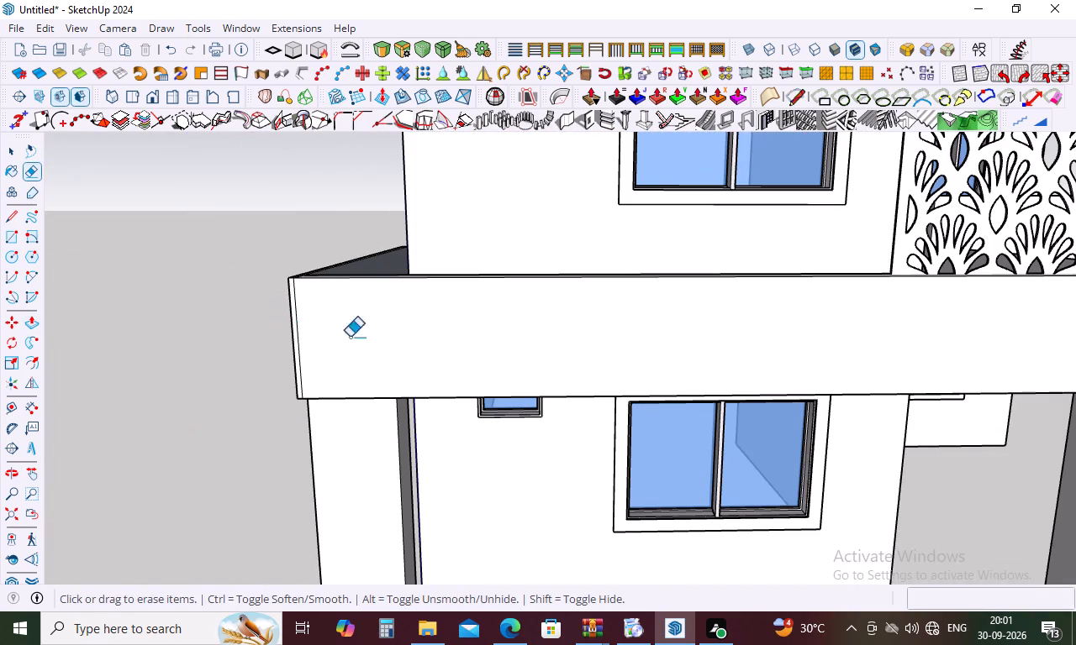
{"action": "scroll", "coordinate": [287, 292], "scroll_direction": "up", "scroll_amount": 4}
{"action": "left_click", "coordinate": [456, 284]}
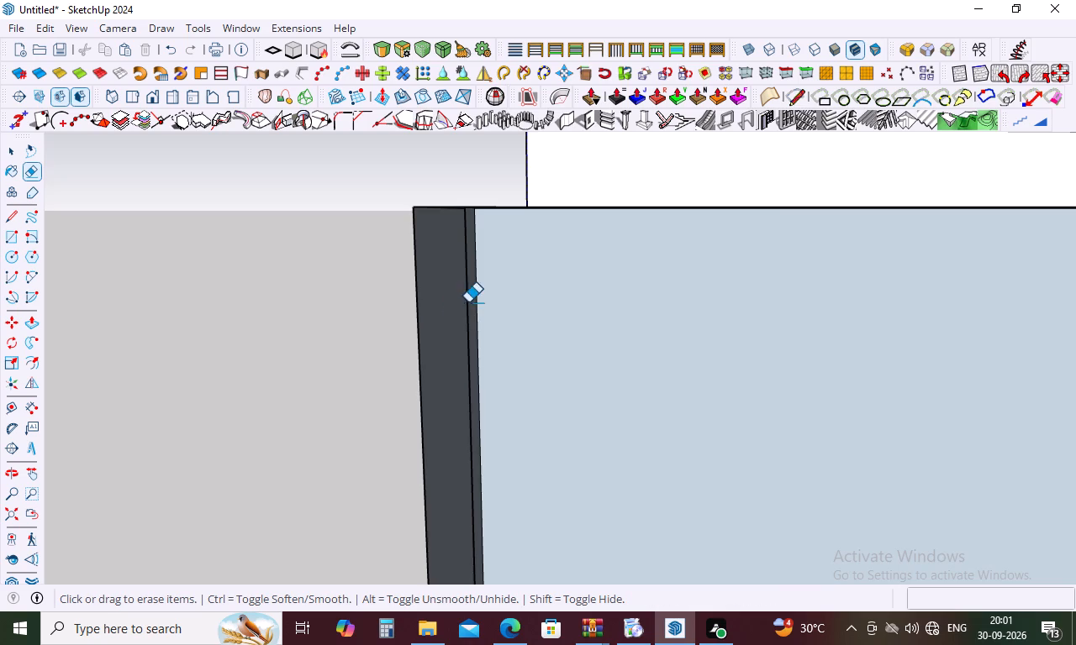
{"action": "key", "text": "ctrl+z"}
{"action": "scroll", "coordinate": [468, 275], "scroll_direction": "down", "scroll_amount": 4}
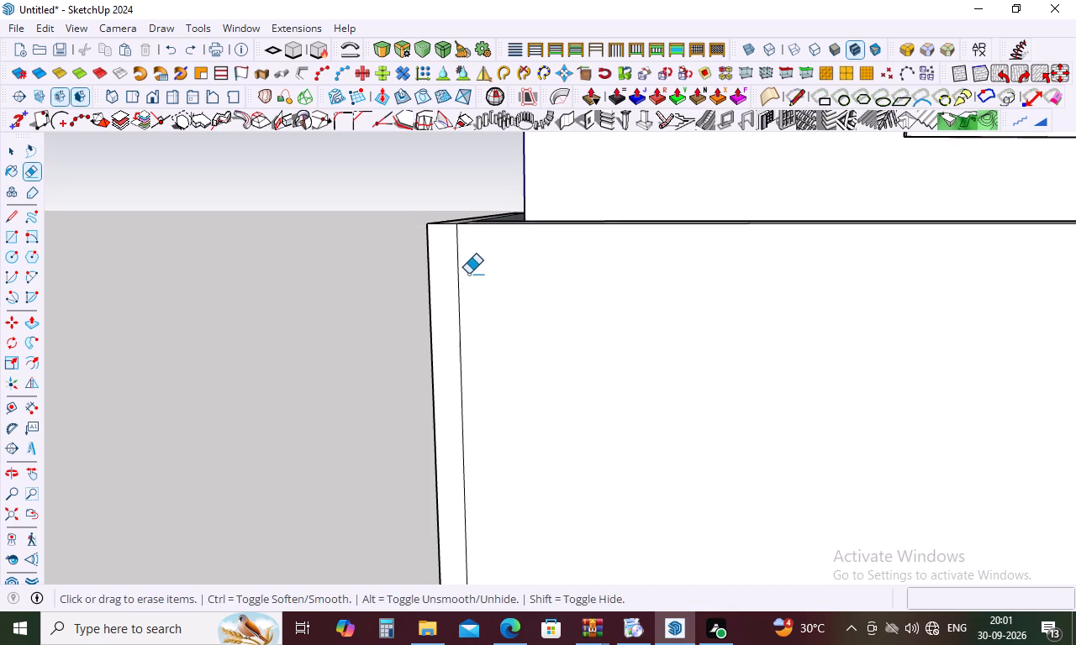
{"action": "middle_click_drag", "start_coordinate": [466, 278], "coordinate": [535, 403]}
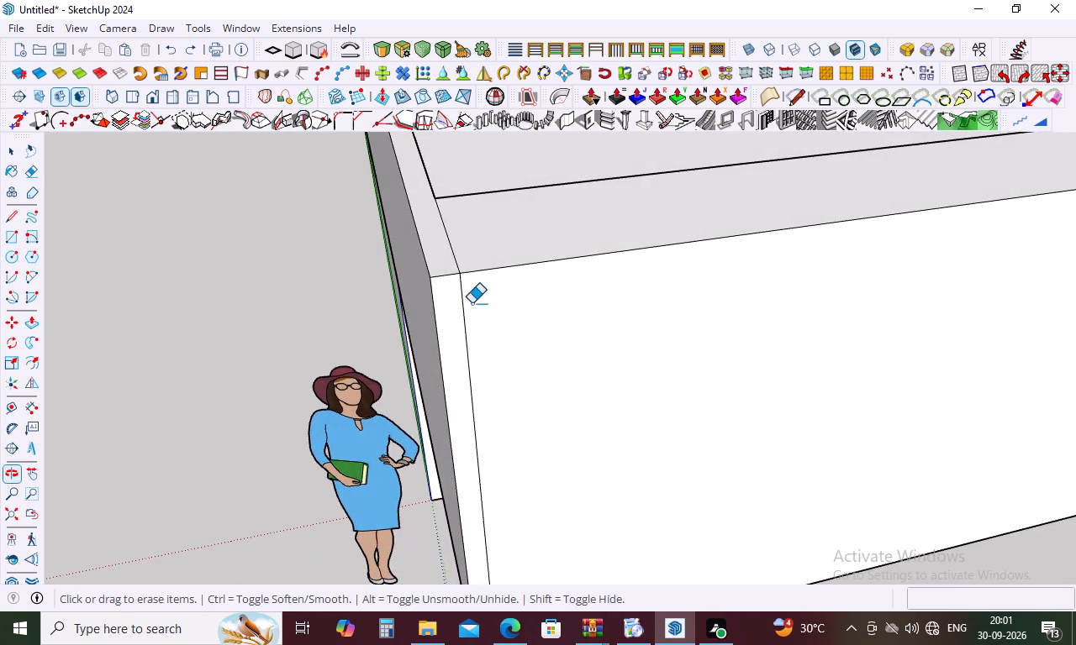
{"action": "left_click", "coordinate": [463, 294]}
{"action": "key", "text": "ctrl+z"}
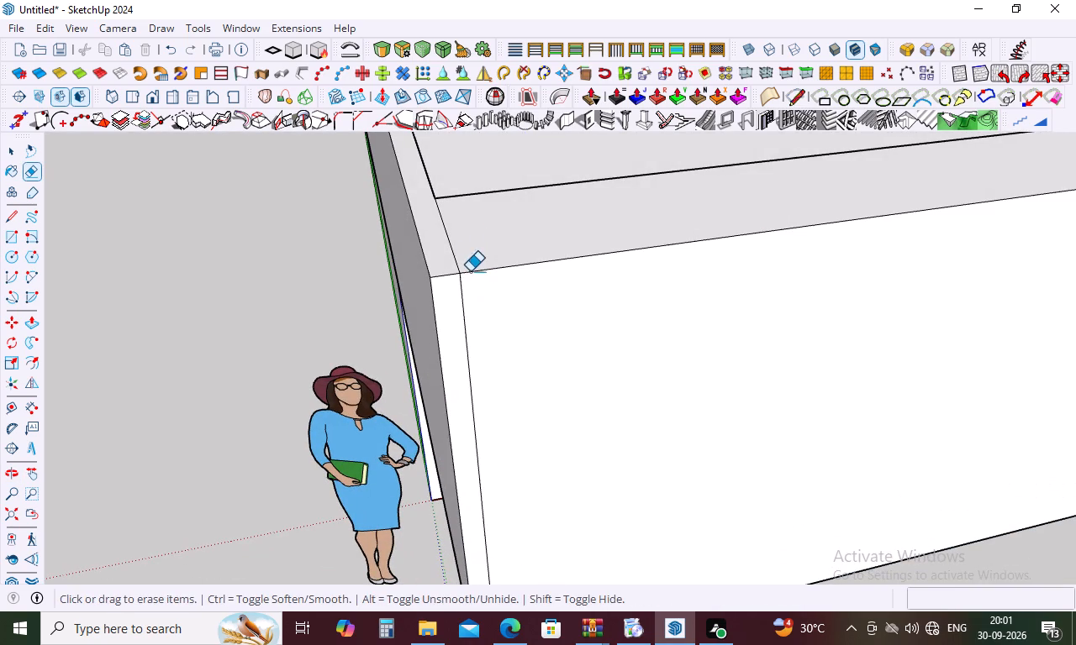
Erase the short seam across the parapet's top at the free corner and the vertical seam on its front face.
{"action": "left_click", "coordinate": [450, 245]}
{"action": "left_click", "coordinate": [449, 223]}
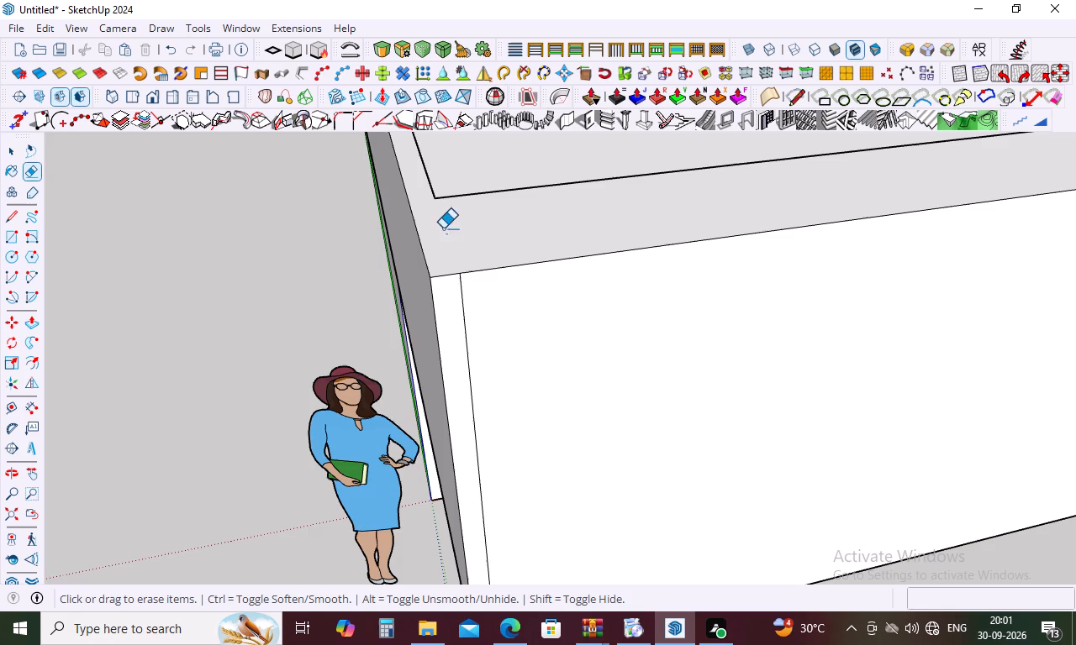
{"action": "left_click", "coordinate": [462, 297]}
Draw a 15' 11" by 2' rectangle across the front parapet, from its top free corner to the opposite bottom corner, to close its face.
{"action": "scroll", "coordinate": [471, 239], "scroll_direction": "down", "scroll_amount": 5}
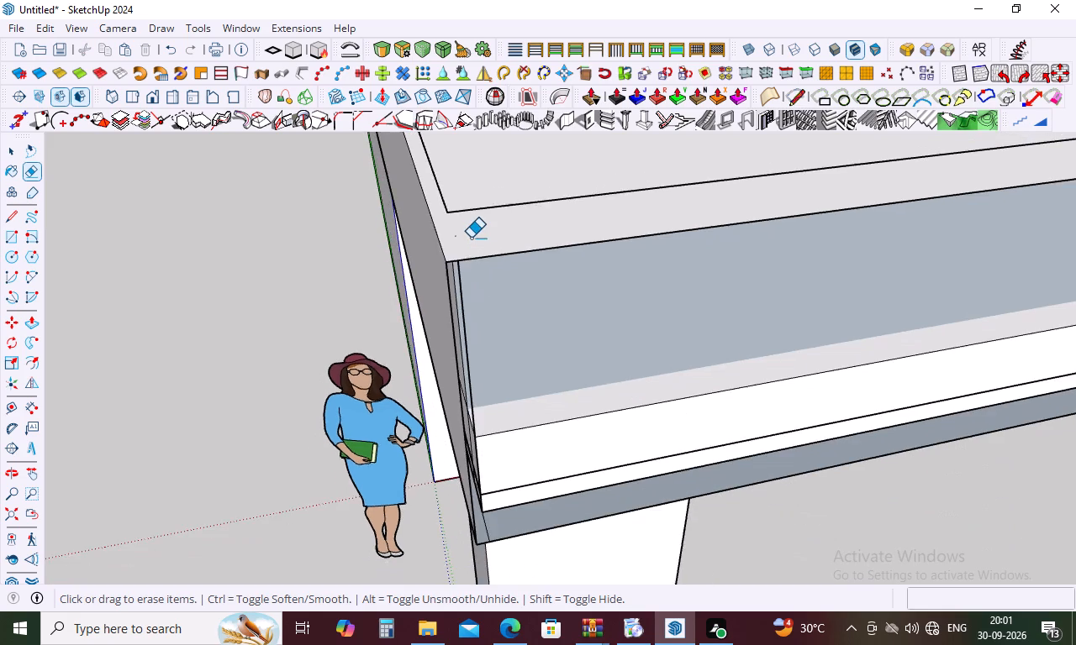
{"action": "scroll", "coordinate": [471, 237], "scroll_direction": "down", "scroll_amount": 15}
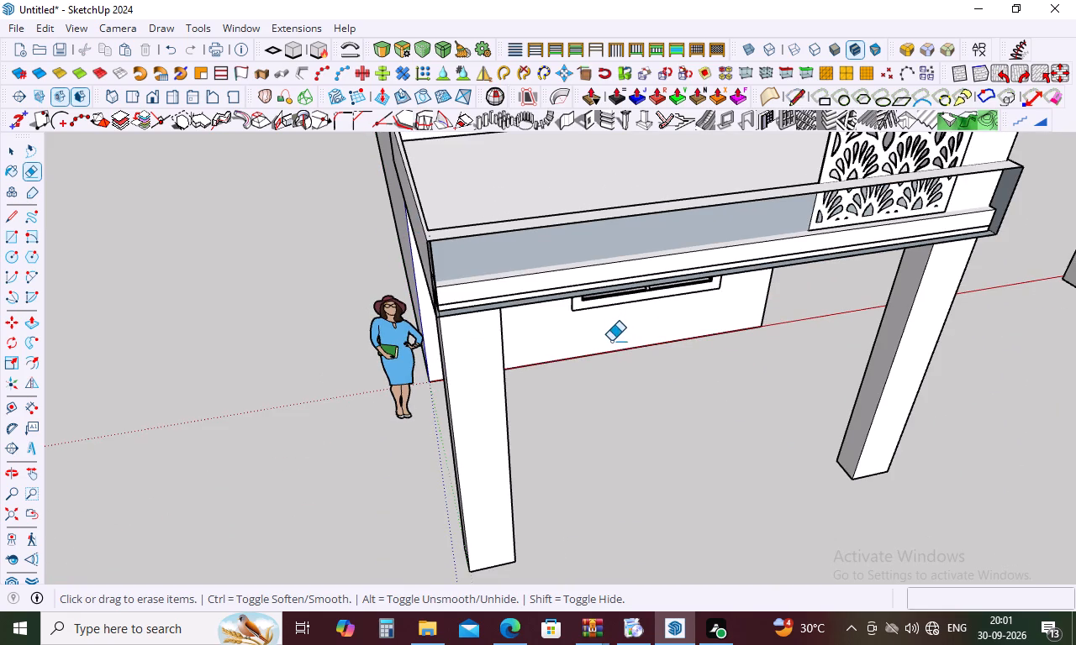
{"action": "key", "text": "r"}
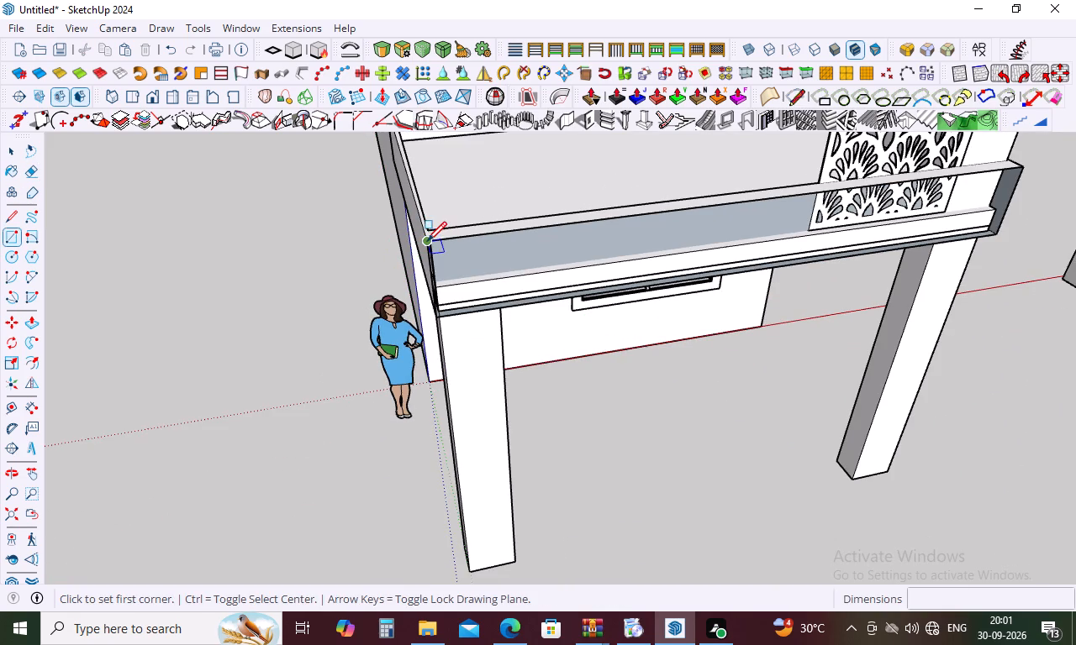
{"action": "left_click", "coordinate": [427, 241]}
{"action": "left_click", "coordinate": [999, 233]}
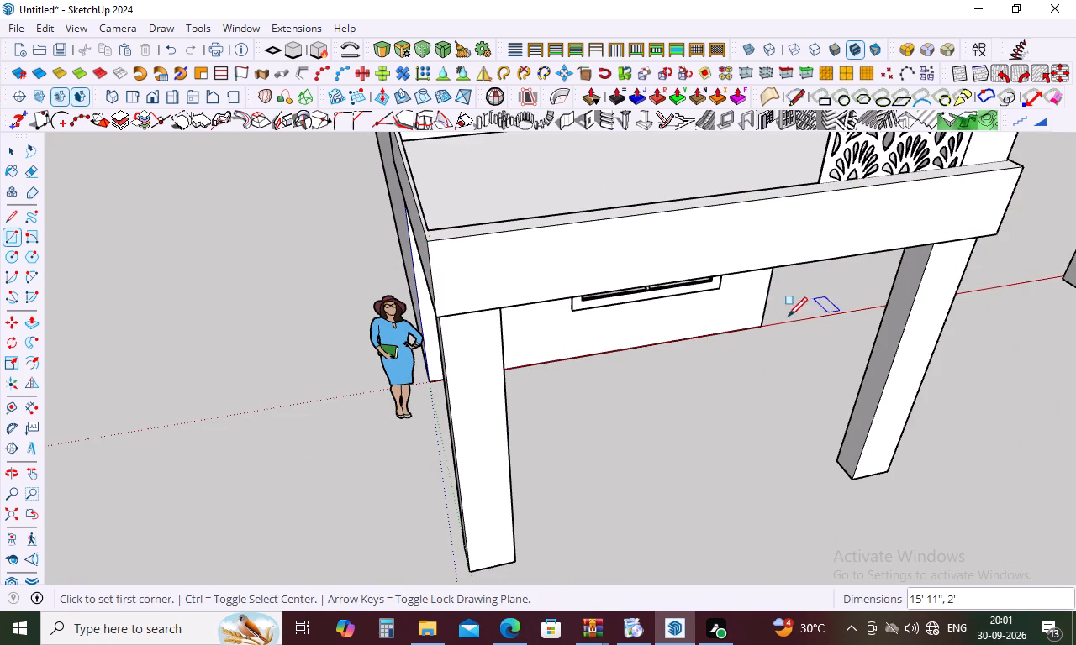
{"action": "key", "text": "space"}
{"action": "scroll", "coordinate": [486, 281], "scroll_direction": "down", "scroll_amount": 8}
{"action": "scroll", "coordinate": [720, 328], "scroll_direction": "down", "scroll_amount": 4}
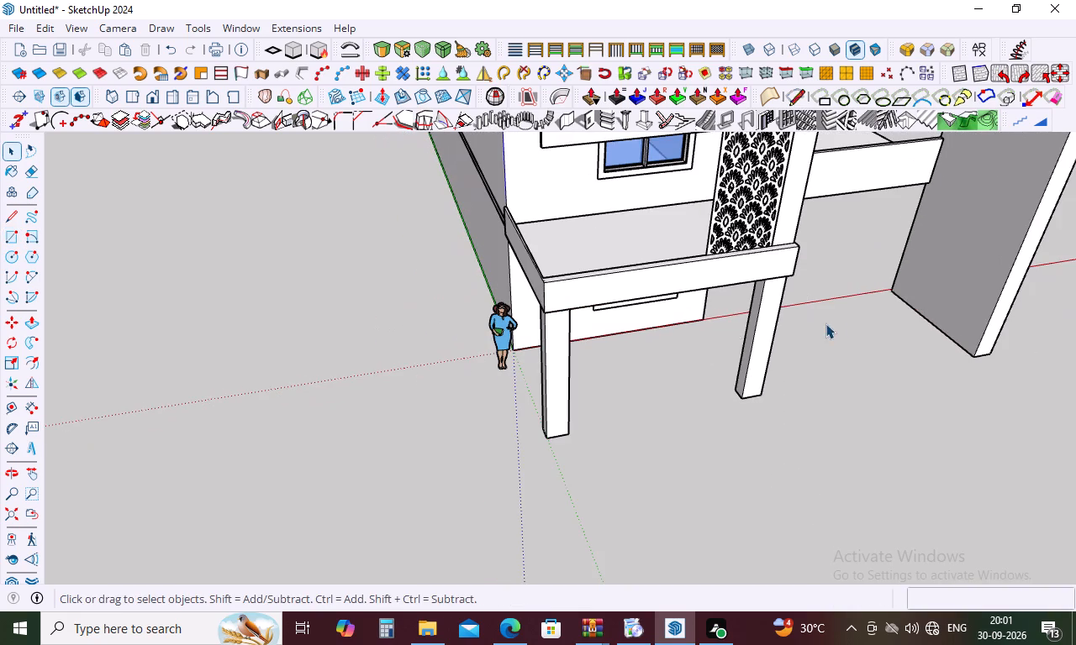
Draw a vertical rectangle about 5' 6" wide and 13' 8 9/16" high from the front parapet's bottom free corner to above the roof.
{"action": "middle_click_drag", "start_coordinate": [838, 321], "coordinate": [678, 342]}
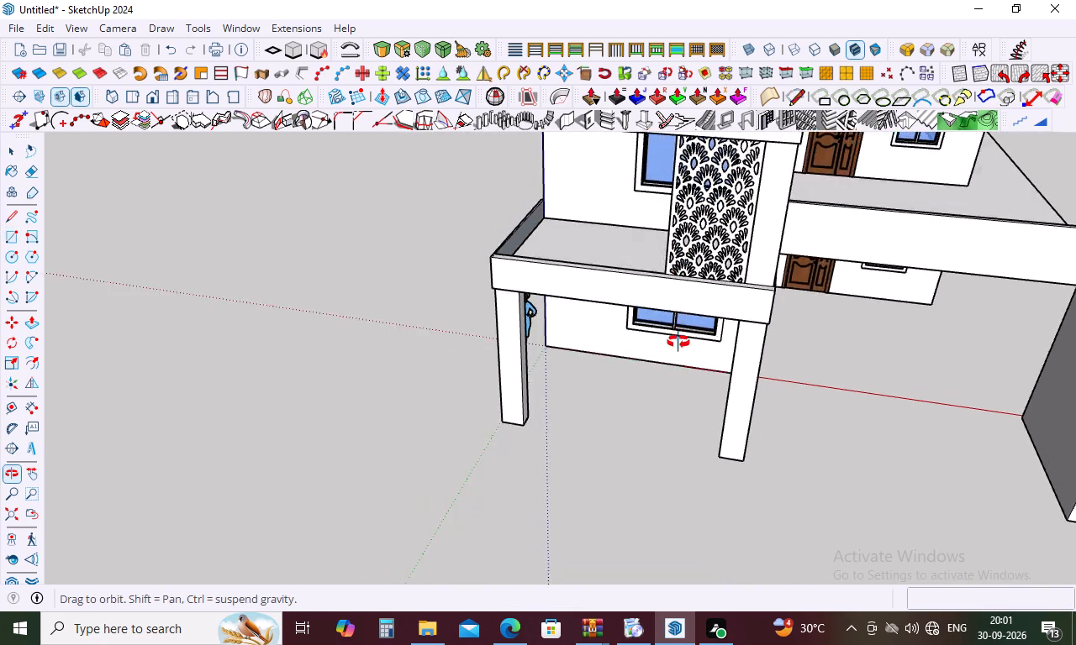
{"action": "middle_click_drag", "start_coordinate": [678, 342], "coordinate": [750, 325]}
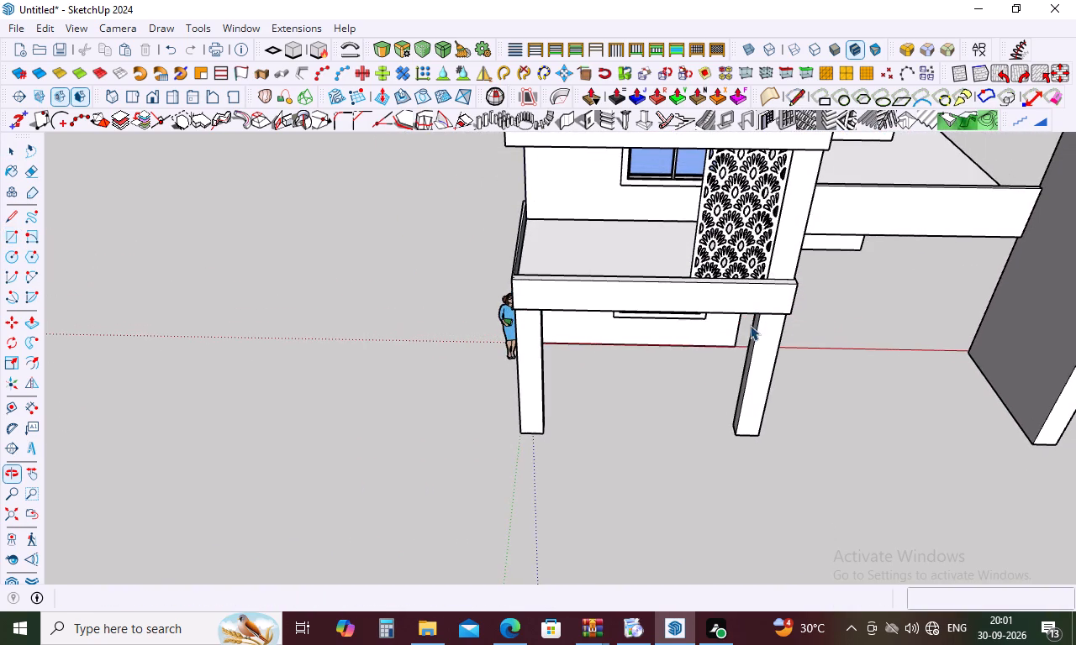
{"action": "scroll", "coordinate": [671, 370], "scroll_direction": "down", "scroll_amount": 9}
{"action": "middle_click_drag", "start_coordinate": [771, 371], "coordinate": [775, 257]}
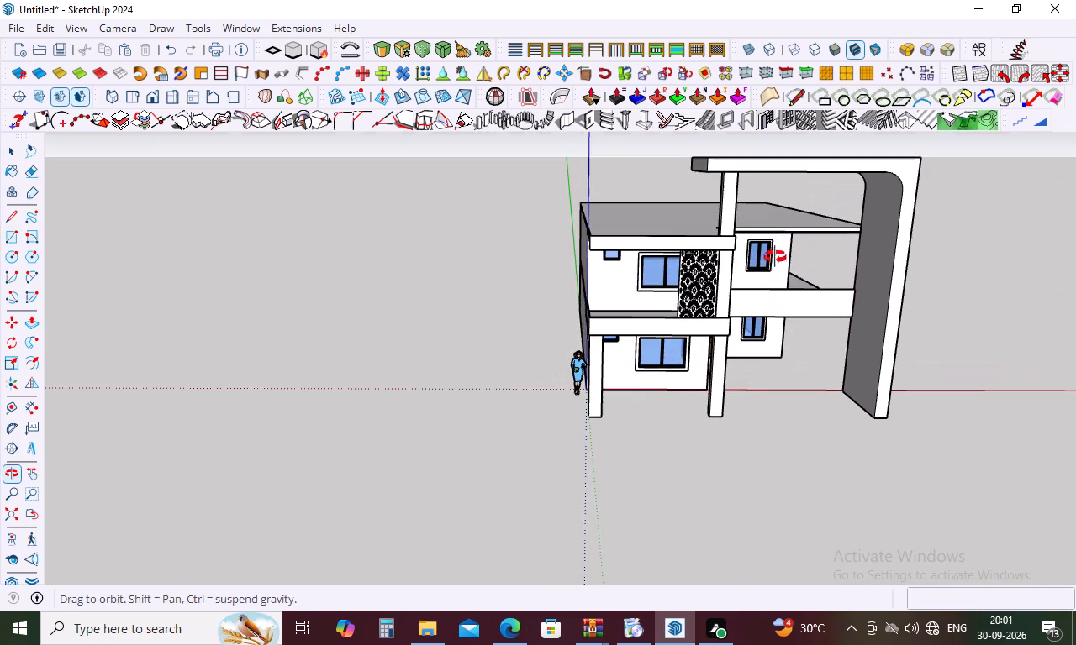
{"action": "middle_click_drag", "start_coordinate": [775, 257], "coordinate": [776, 258]}
{"action": "key", "text": "r"}
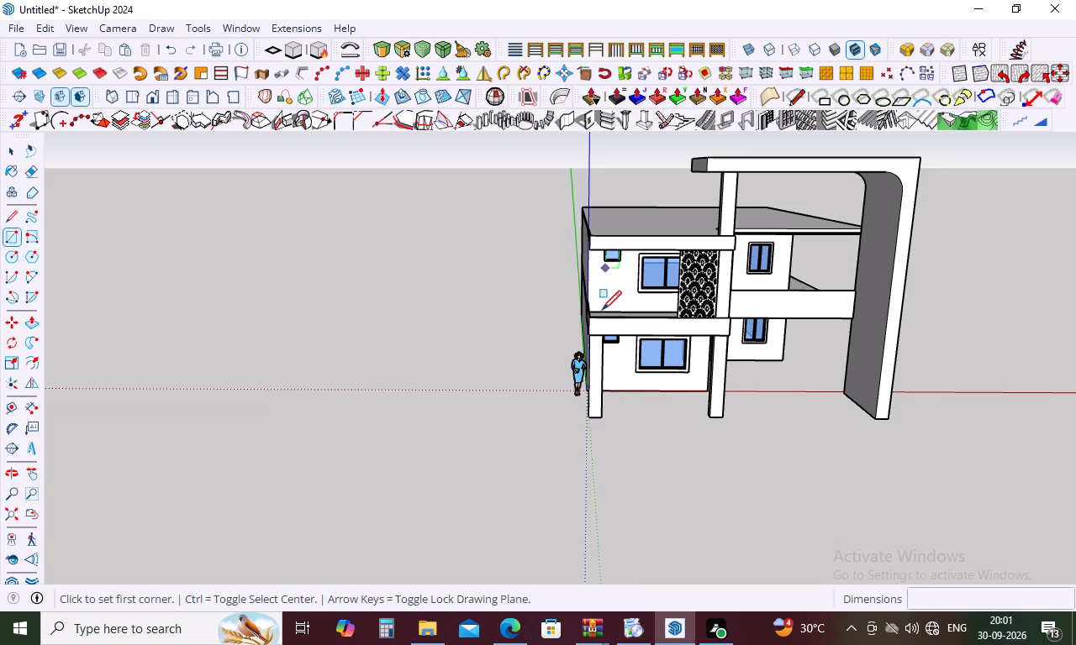
{"action": "scroll", "coordinate": [597, 325], "scroll_direction": "up", "scroll_amount": 20}
{"action": "scroll", "coordinate": [597, 325], "scroll_direction": "up", "scroll_amount": 3}
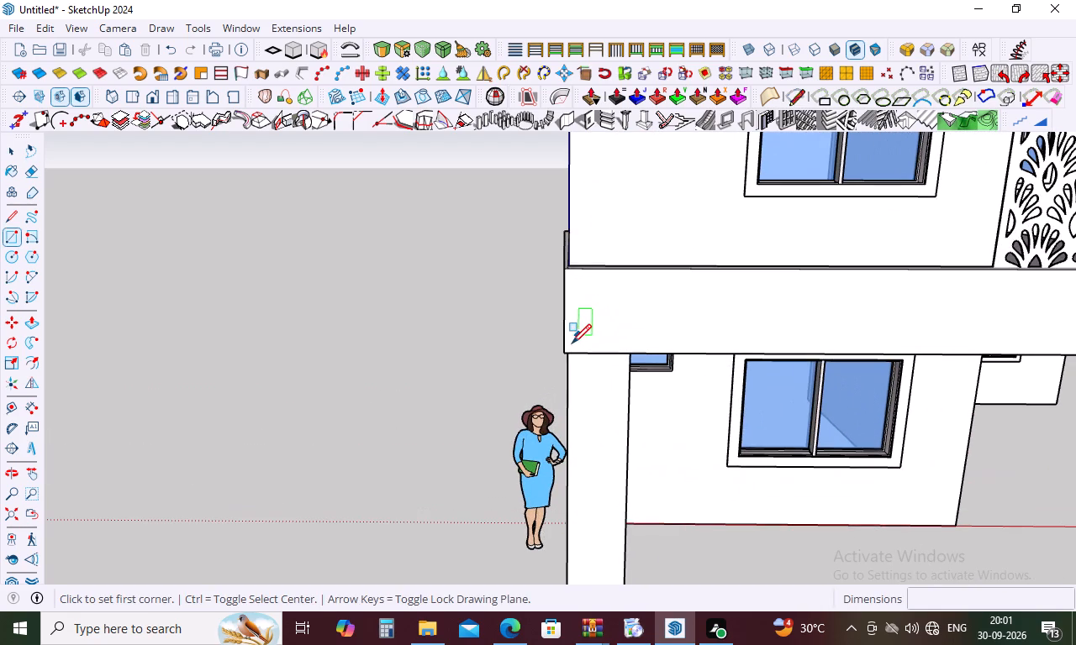
{"action": "left_click", "coordinate": [562, 354]}
{"action": "scroll", "coordinate": [695, 296], "scroll_direction": "down", "scroll_amount": 20}
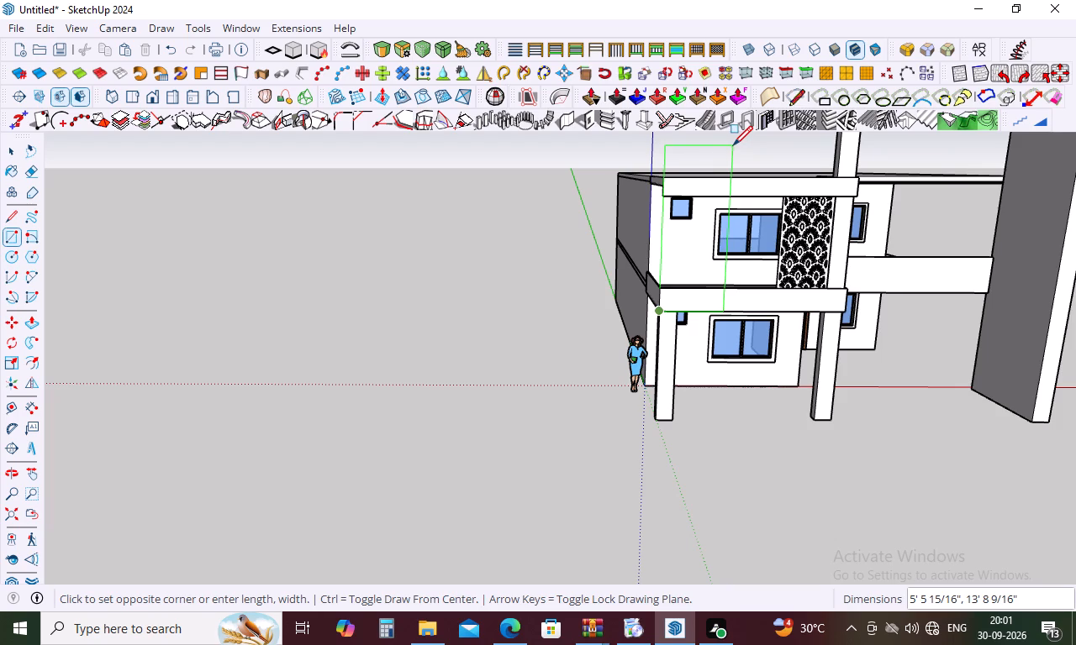
{"action": "left_click", "coordinate": [733, 145]}
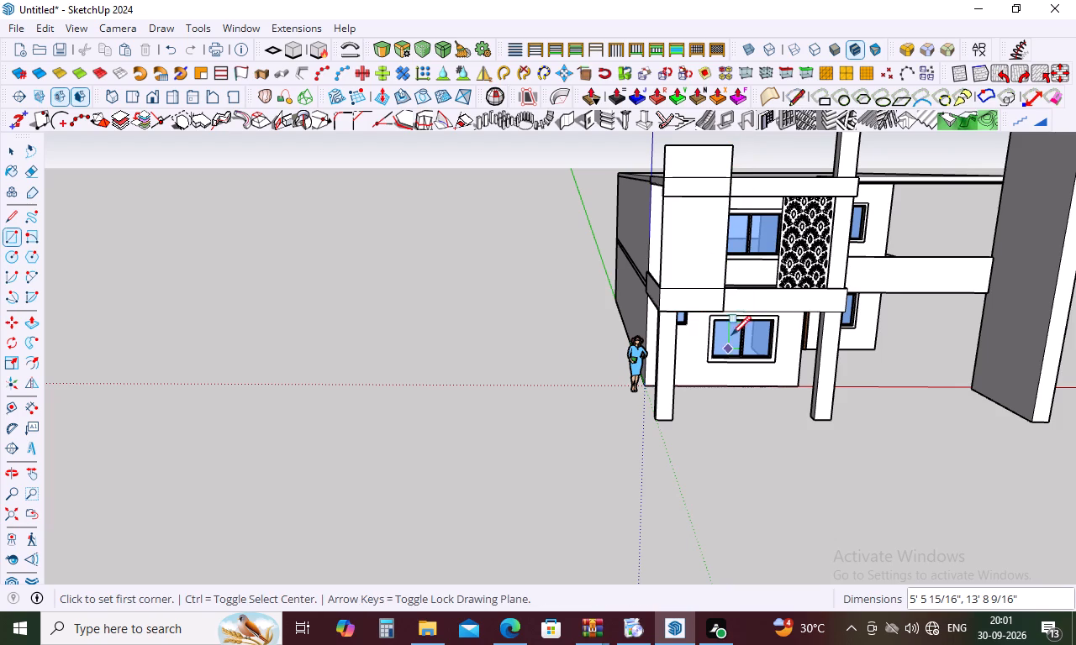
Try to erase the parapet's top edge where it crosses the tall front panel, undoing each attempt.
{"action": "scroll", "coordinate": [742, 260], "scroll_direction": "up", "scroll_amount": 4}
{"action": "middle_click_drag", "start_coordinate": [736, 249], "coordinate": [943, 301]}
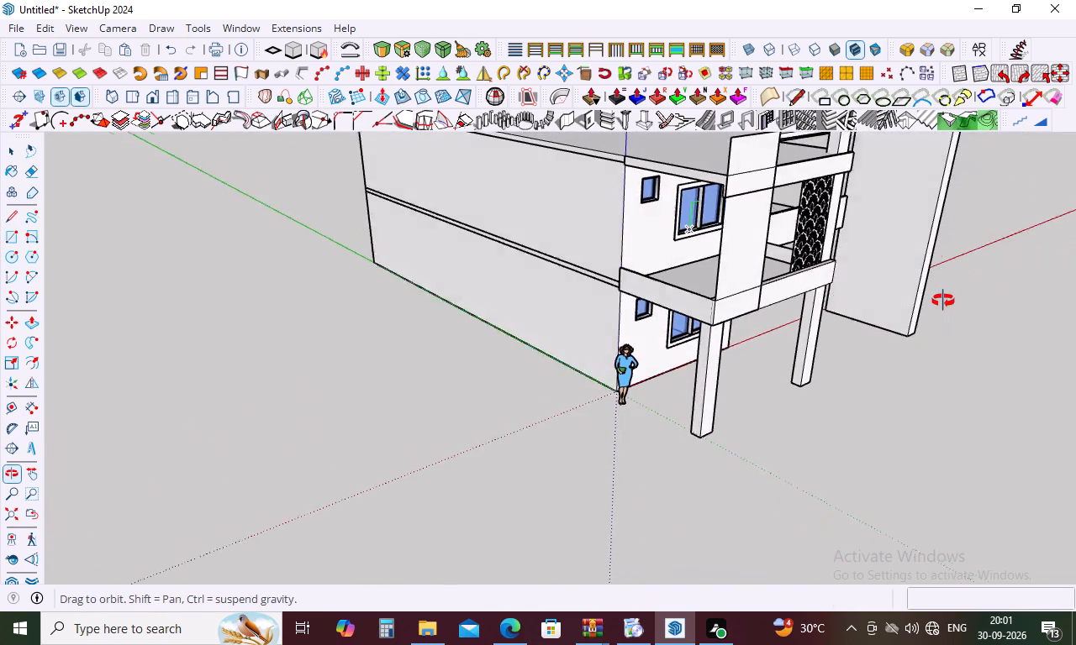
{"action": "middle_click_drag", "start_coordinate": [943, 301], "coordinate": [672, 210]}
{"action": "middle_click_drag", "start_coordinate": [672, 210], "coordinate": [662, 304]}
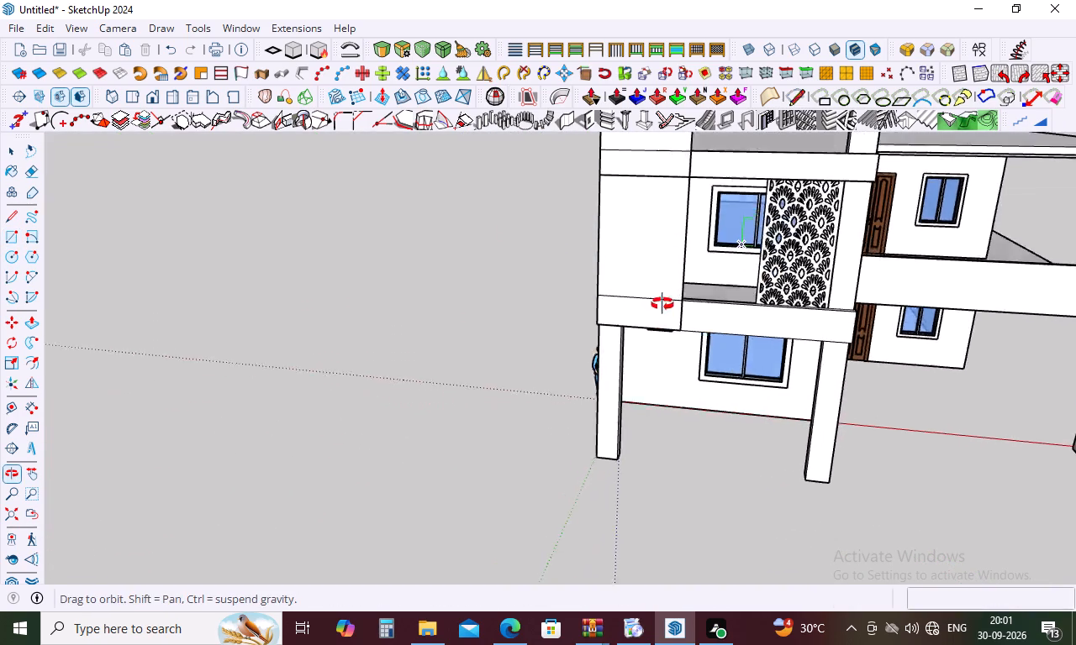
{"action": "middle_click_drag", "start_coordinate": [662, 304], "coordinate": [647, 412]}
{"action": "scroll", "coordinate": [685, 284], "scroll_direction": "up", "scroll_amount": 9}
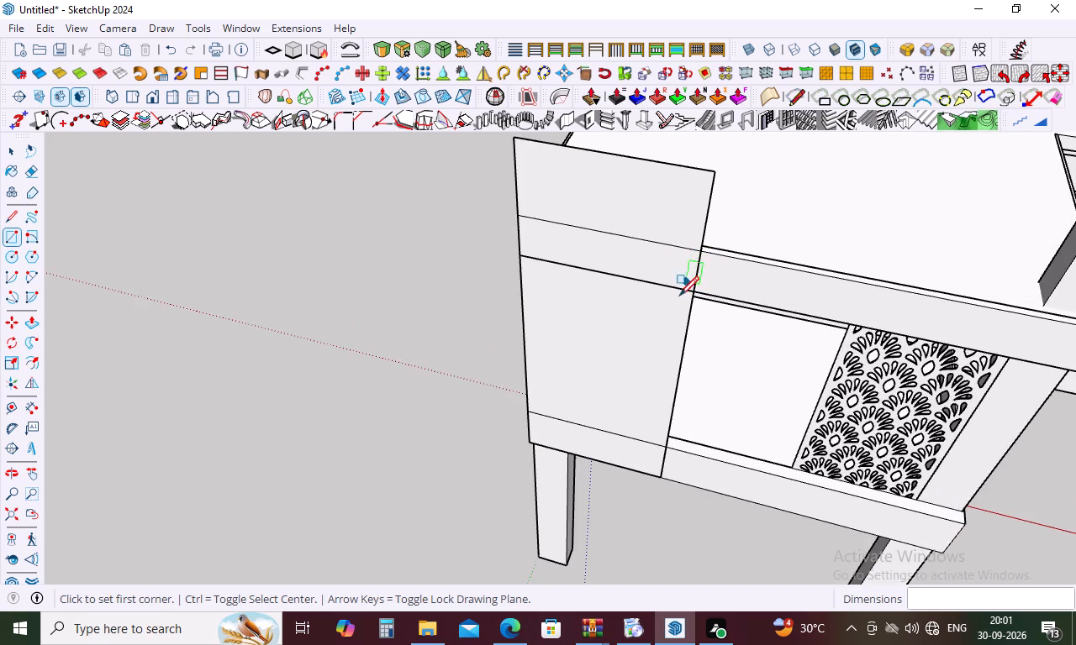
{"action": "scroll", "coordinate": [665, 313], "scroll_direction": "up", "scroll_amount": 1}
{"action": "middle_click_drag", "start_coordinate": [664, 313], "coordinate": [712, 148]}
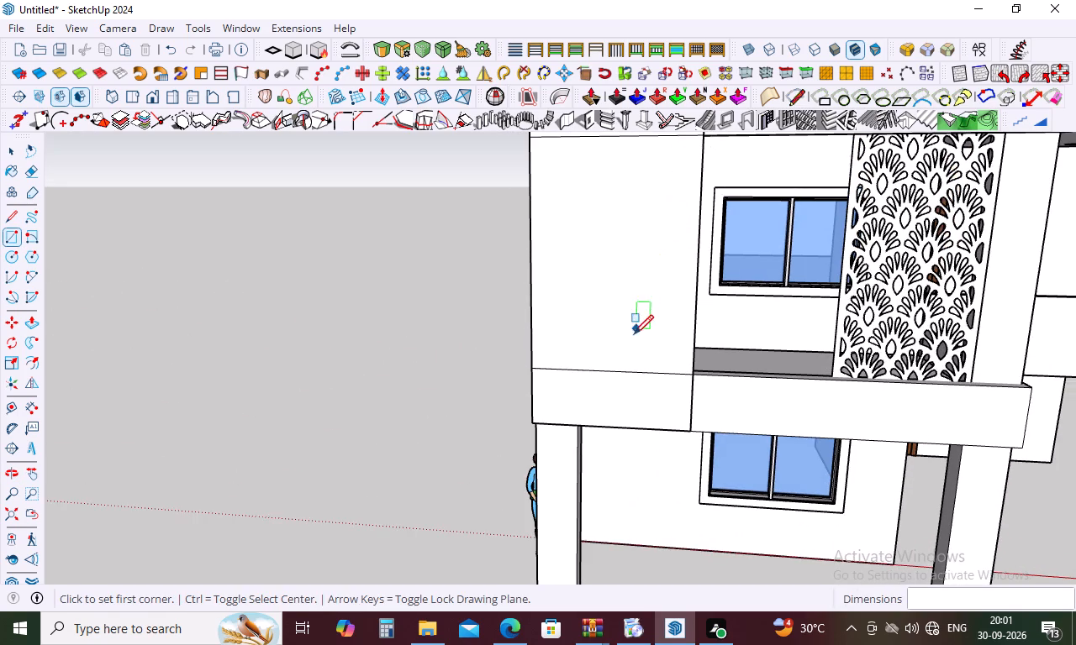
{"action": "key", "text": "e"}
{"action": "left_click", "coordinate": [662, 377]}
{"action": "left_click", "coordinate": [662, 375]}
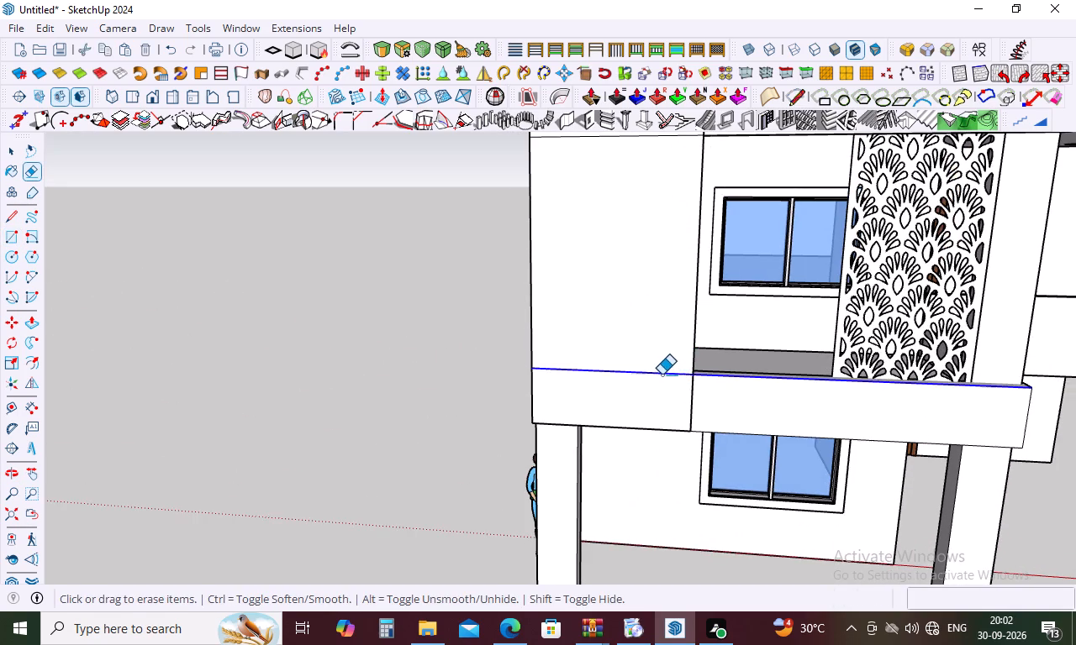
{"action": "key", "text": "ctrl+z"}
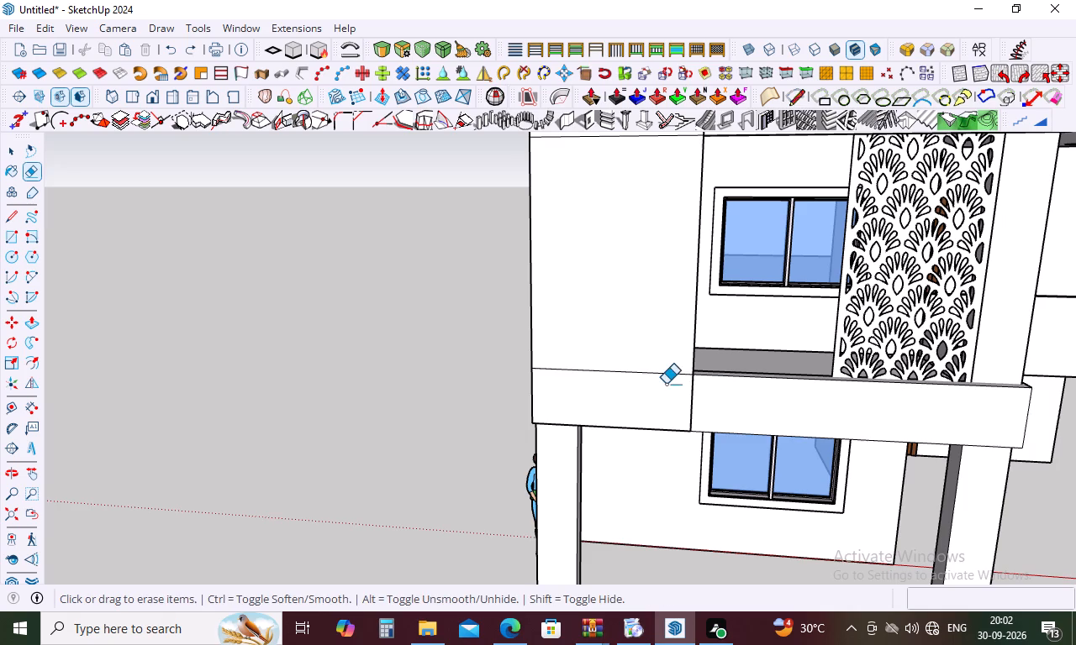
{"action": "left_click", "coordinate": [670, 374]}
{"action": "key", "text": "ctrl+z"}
Erase the front parapet's top edge where it crosses the tall front panel.
{"action": "left_click", "coordinate": [659, 378]}
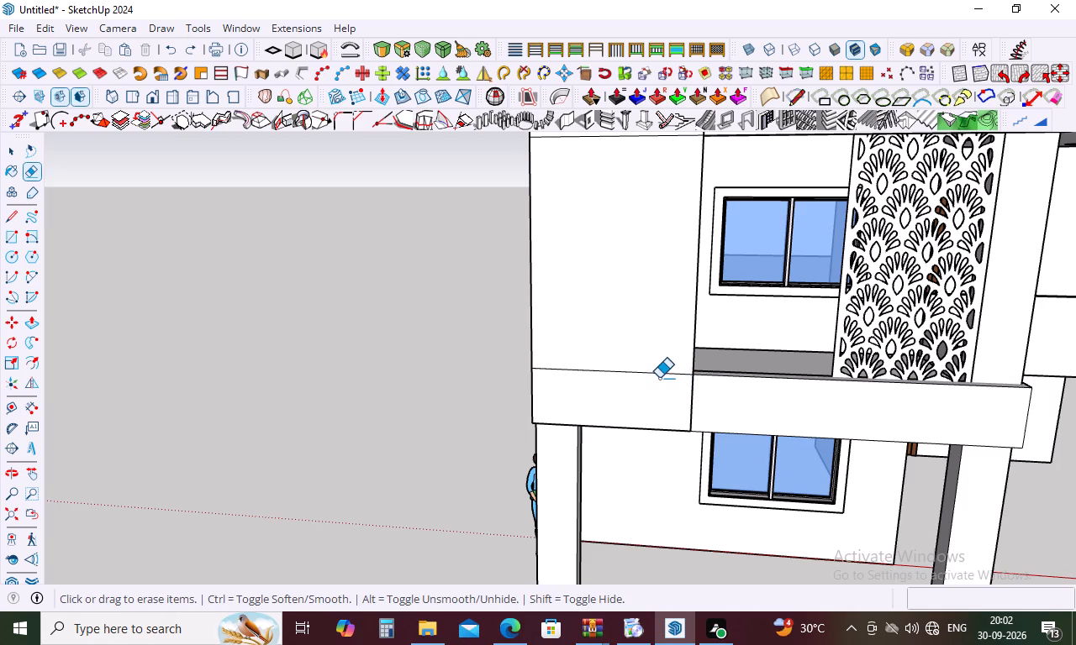
{"action": "left_click", "coordinate": [661, 373]}
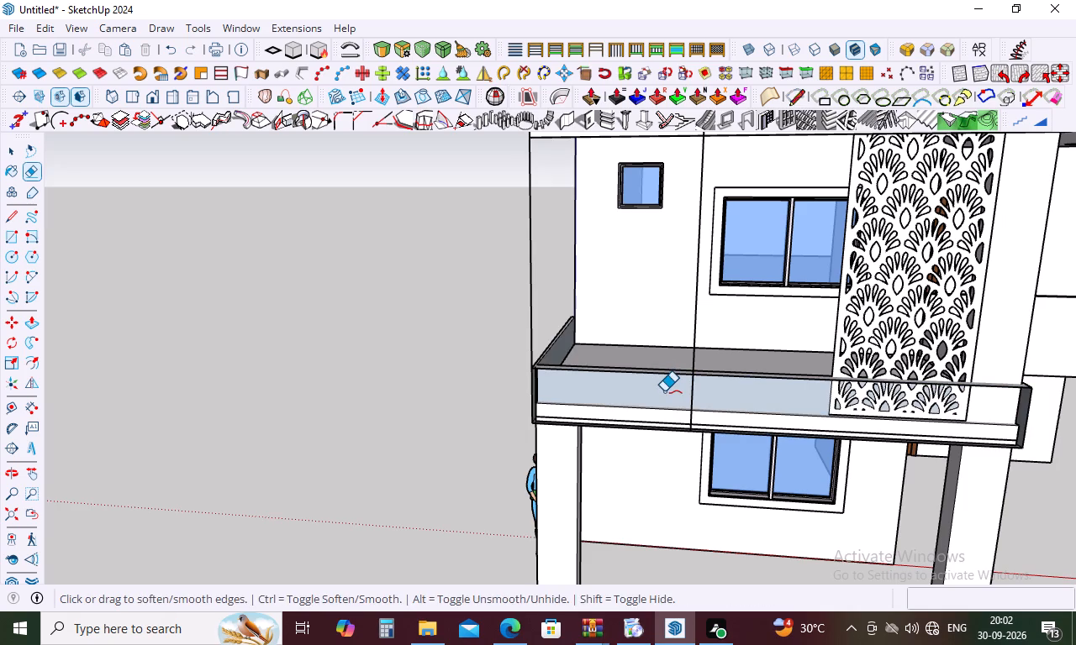
Undo the last erasure of the front parapet's top edge across the tall front panel.
{"action": "key", "text": "ctrl+z"}
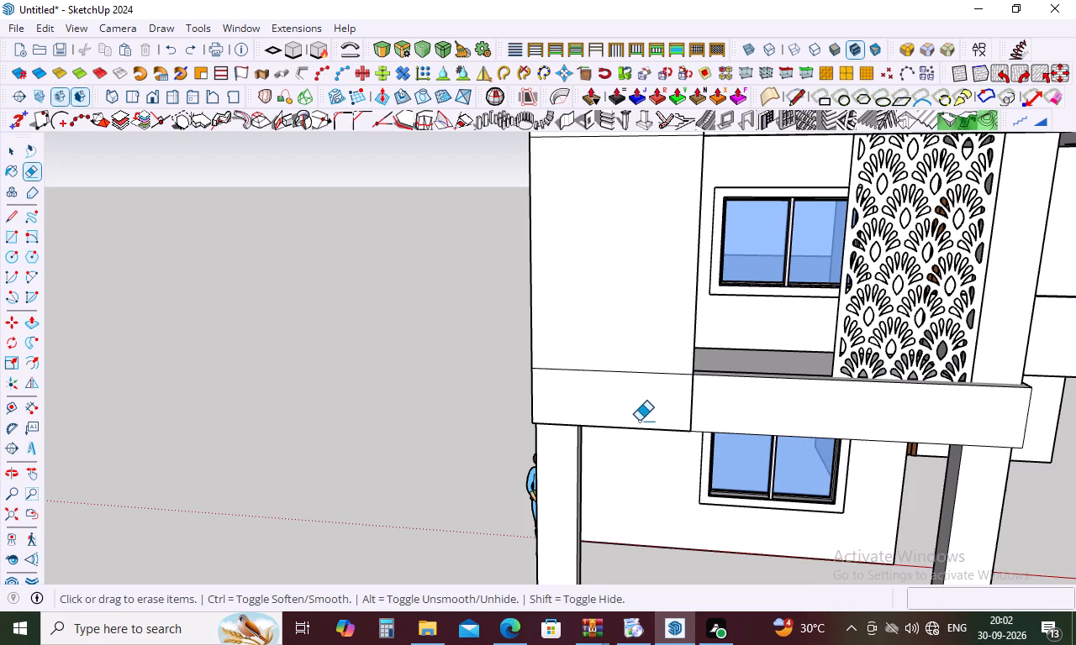
Push/Pull the front parapet's face and the tall panel's face above it outward by 1" each.
{"action": "scroll", "coordinate": [640, 425], "scroll_direction": "down", "scroll_amount": 7}
{"action": "scroll", "coordinate": [669, 417], "scroll_direction": "up", "scroll_amount": 8}
{"action": "key", "text": "p"}
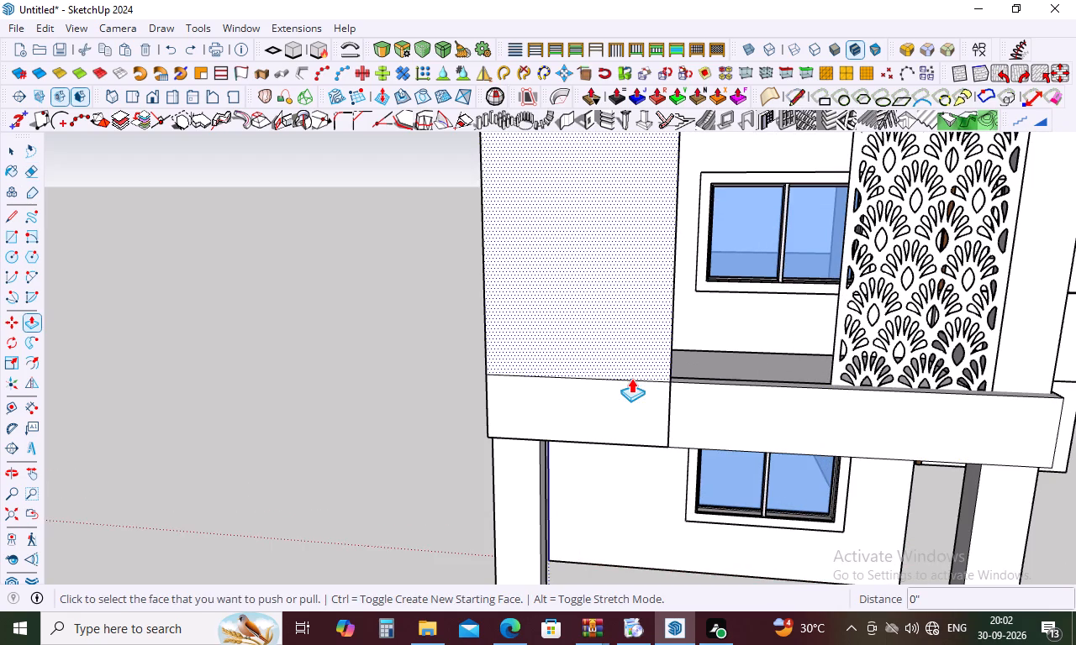
{"action": "left_click", "coordinate": [633, 394]}
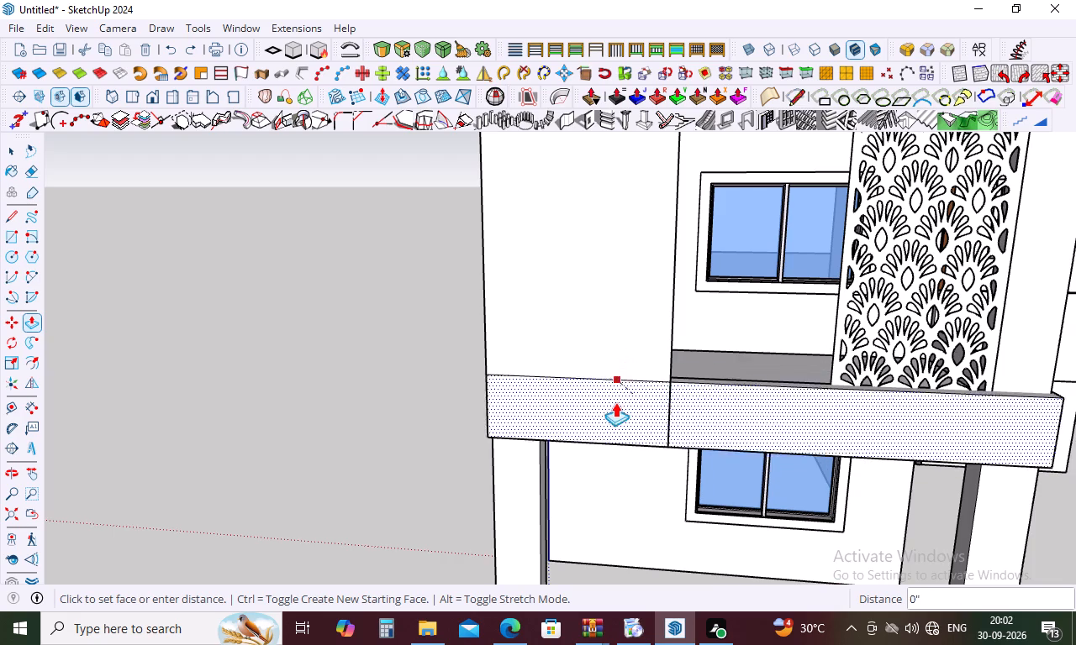
{"action": "key", "text": "1"}
{"action": "key", "text": "Return"}
{"action": "double_click", "coordinate": [610, 349]}
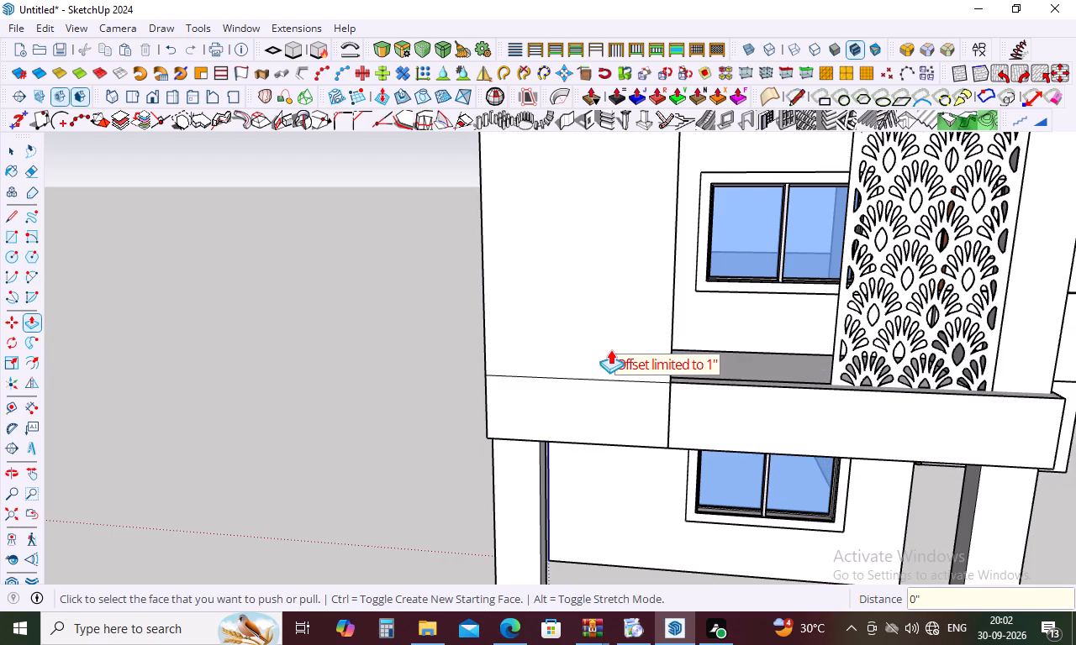
{"action": "key", "text": "space"}
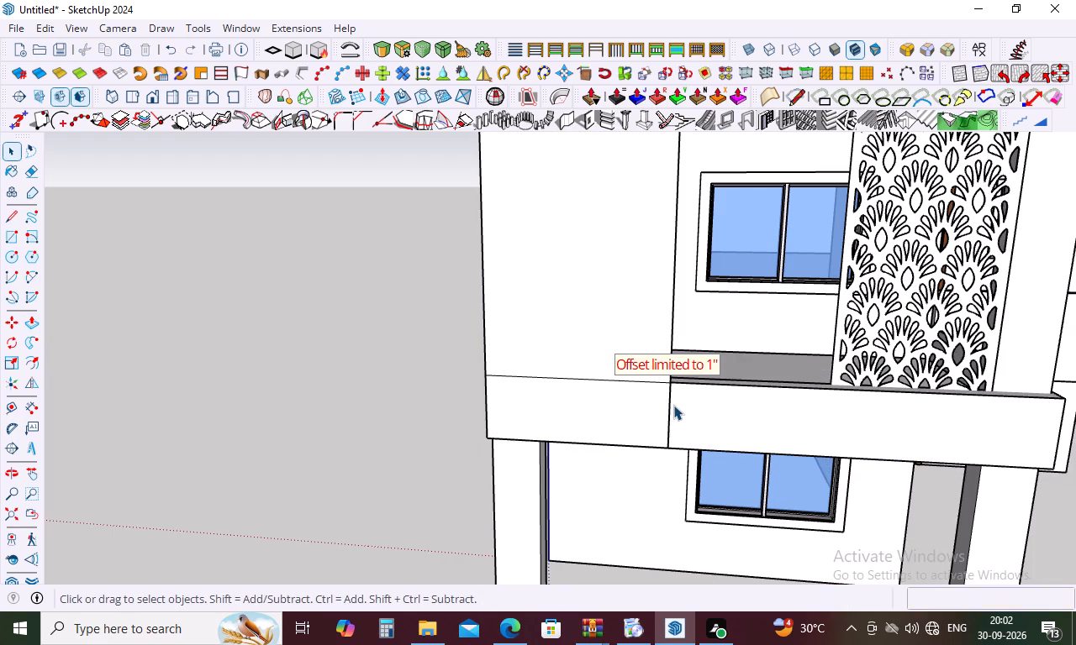
Erase the vertical seam on the front parapet below the tall panel's inner side edge.
{"action": "key", "text": "e"}
{"action": "left_click_drag", "start_coordinate": [679, 401], "coordinate": [665, 406]}
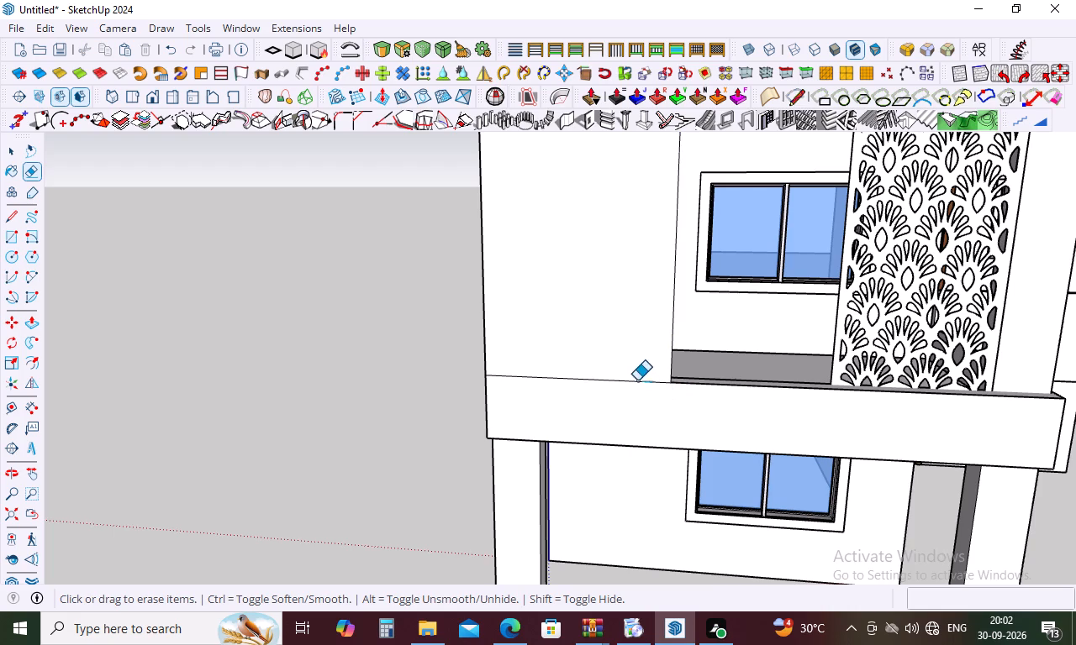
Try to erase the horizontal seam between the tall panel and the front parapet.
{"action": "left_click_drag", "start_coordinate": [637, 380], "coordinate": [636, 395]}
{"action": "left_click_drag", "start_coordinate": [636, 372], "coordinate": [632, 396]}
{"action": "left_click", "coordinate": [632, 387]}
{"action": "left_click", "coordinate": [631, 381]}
Delete the tall panel's face above the parapet together with its bounding edges.
{"action": "key", "text": "space"}
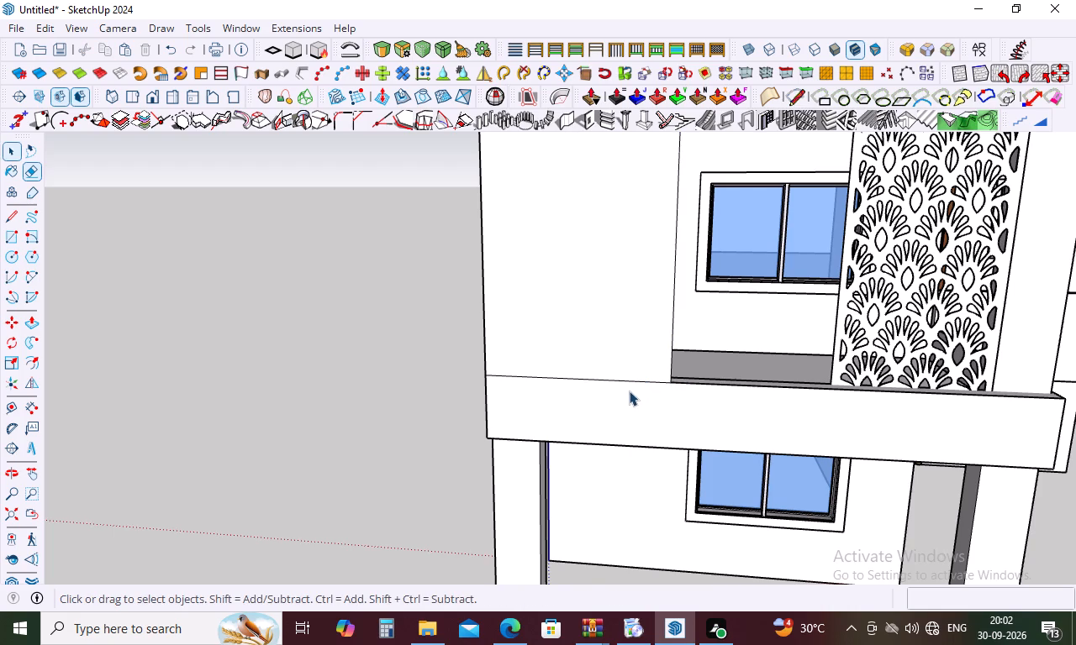
{"action": "left_click", "coordinate": [630, 380]}
{"action": "left_click", "coordinate": [630, 380]}
{"action": "left_click", "coordinate": [630, 380]}
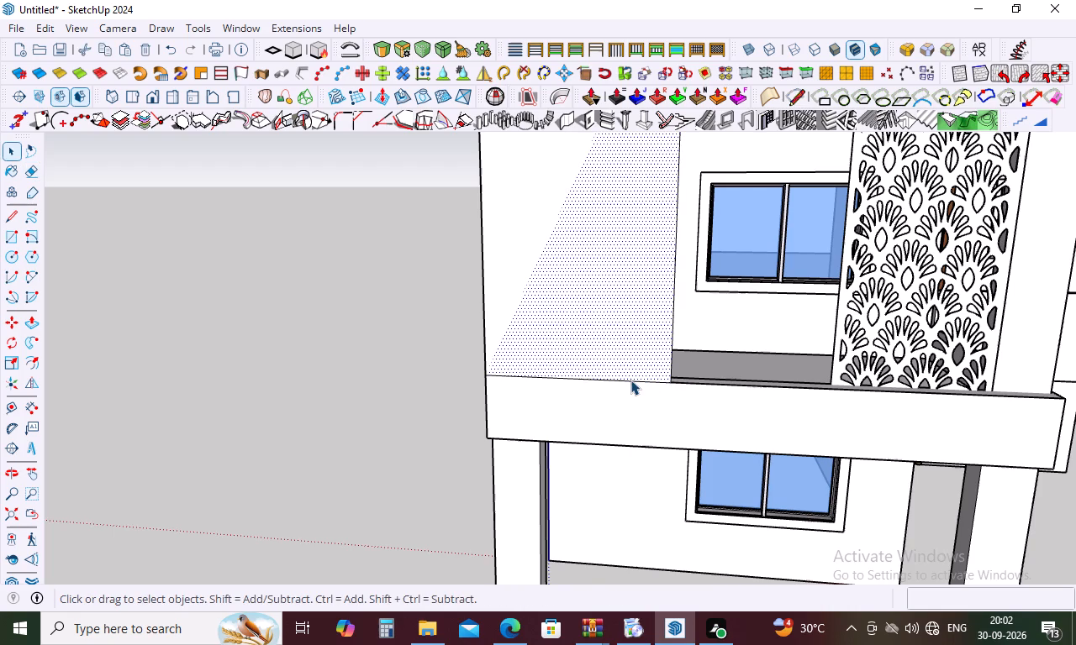
{"action": "left_click", "coordinate": [618, 375]}
{"action": "double_click", "coordinate": [619, 370]}
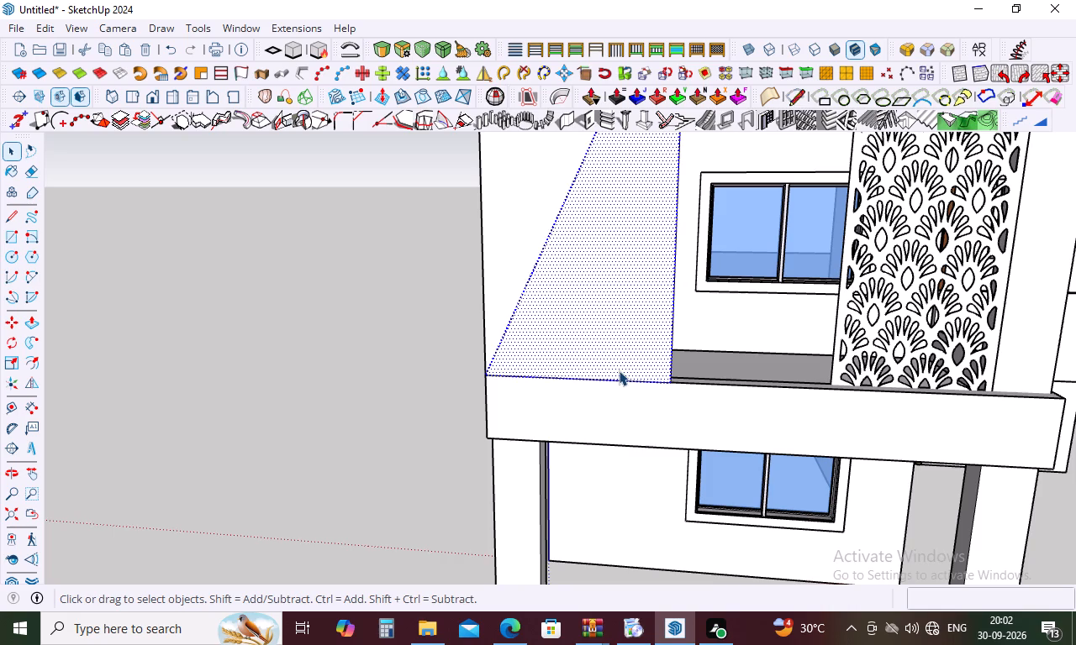
{"action": "left_click", "coordinate": [619, 376]}
{"action": "double_click", "coordinate": [618, 379]}
{"action": "key", "text": "Delete"}
Draw a rectangle about 5' 6" by 11' 8 9/16" from the tall panel's top outer corner to its inner edge at the parapet's top.
{"action": "scroll", "coordinate": [615, 427], "scroll_direction": "down", "scroll_amount": 2}
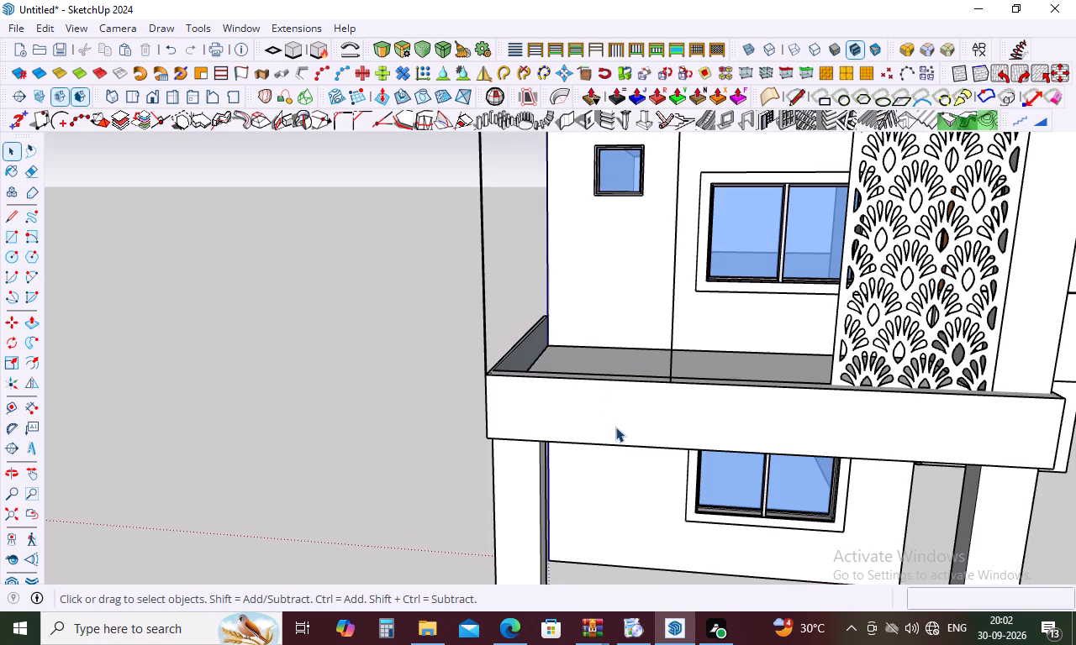
{"action": "scroll", "coordinate": [615, 427], "scroll_direction": "down", "scroll_amount": 6}
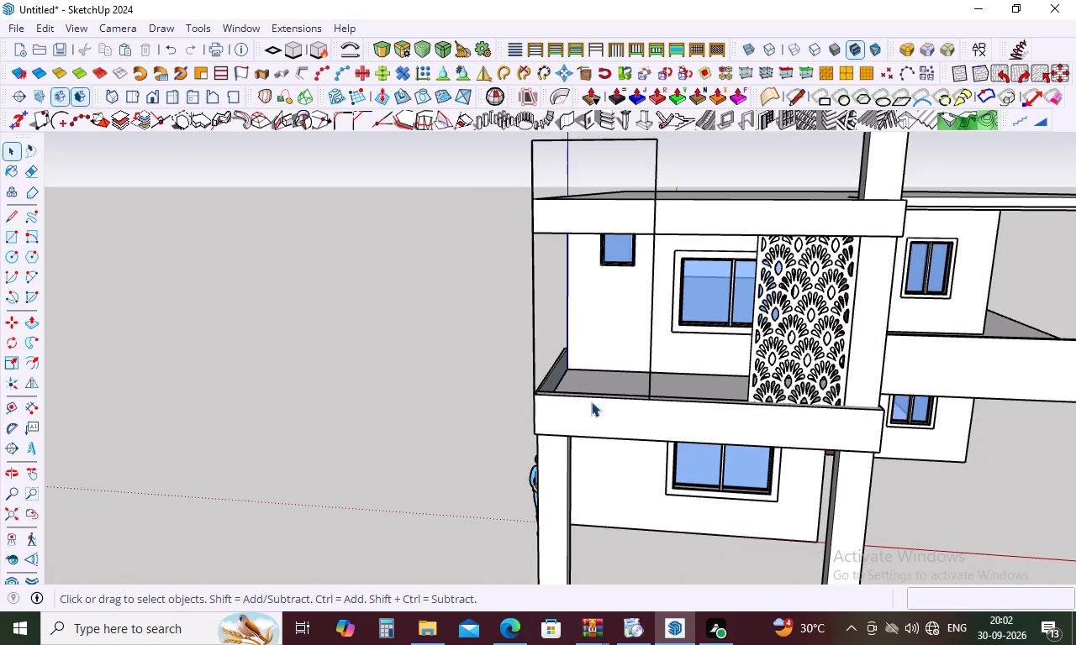
{"action": "key", "text": "r"}
{"action": "left_click", "coordinate": [530, 142]}
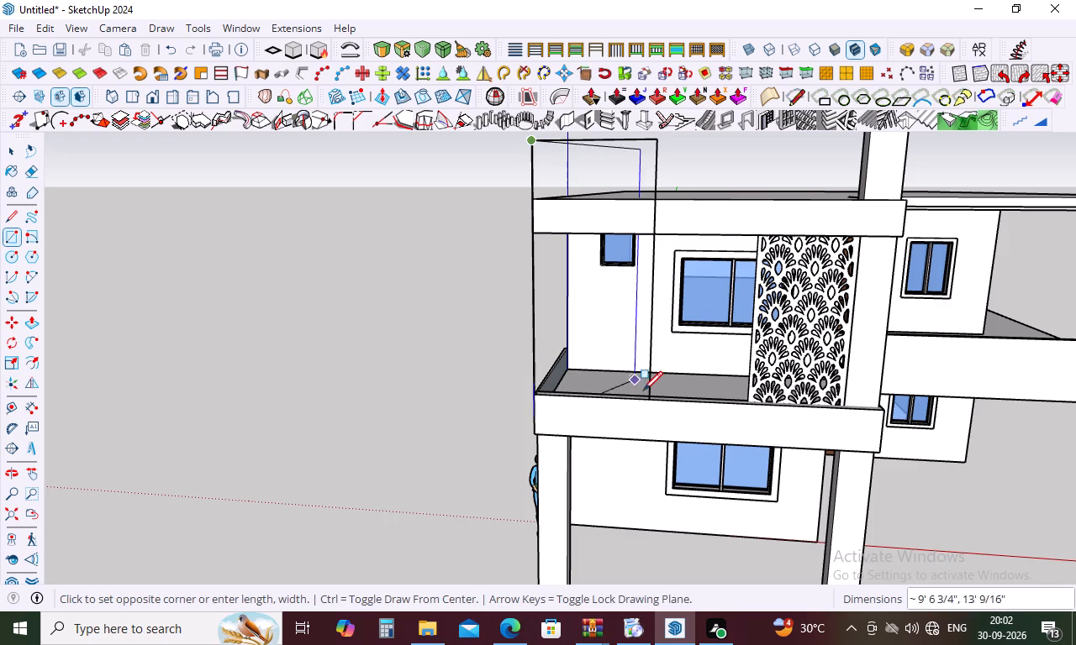
{"action": "scroll", "coordinate": [646, 396], "scroll_direction": "up", "scroll_amount": 2}
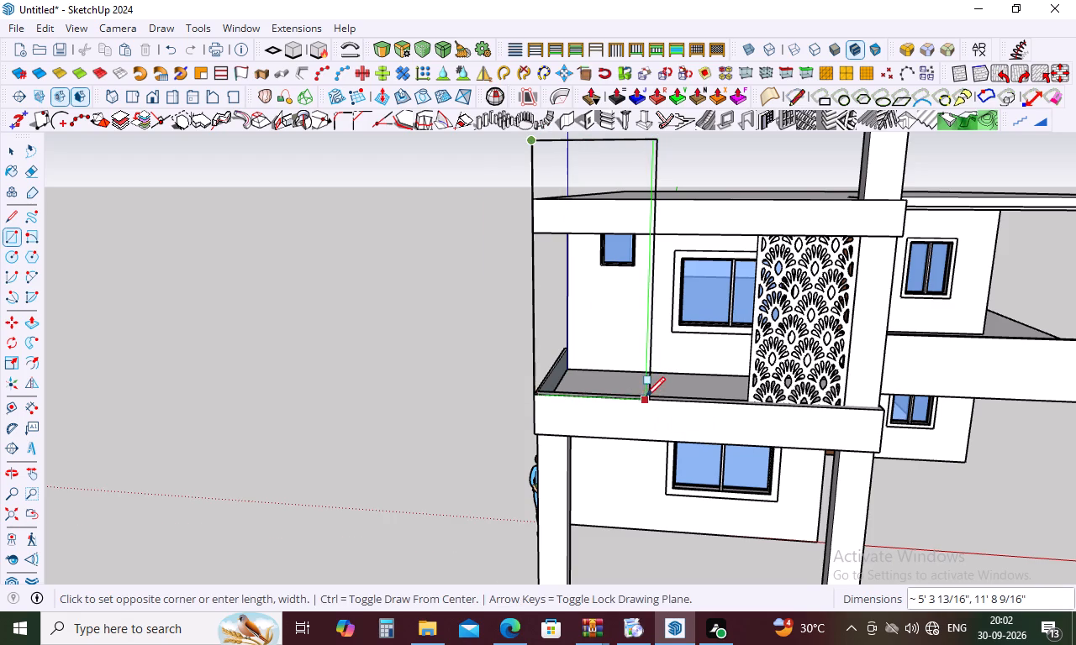
{"action": "scroll", "coordinate": [646, 396], "scroll_direction": "up", "scroll_amount": 13}
{"action": "scroll", "coordinate": [646, 388], "scroll_direction": "up", "scroll_amount": 11}
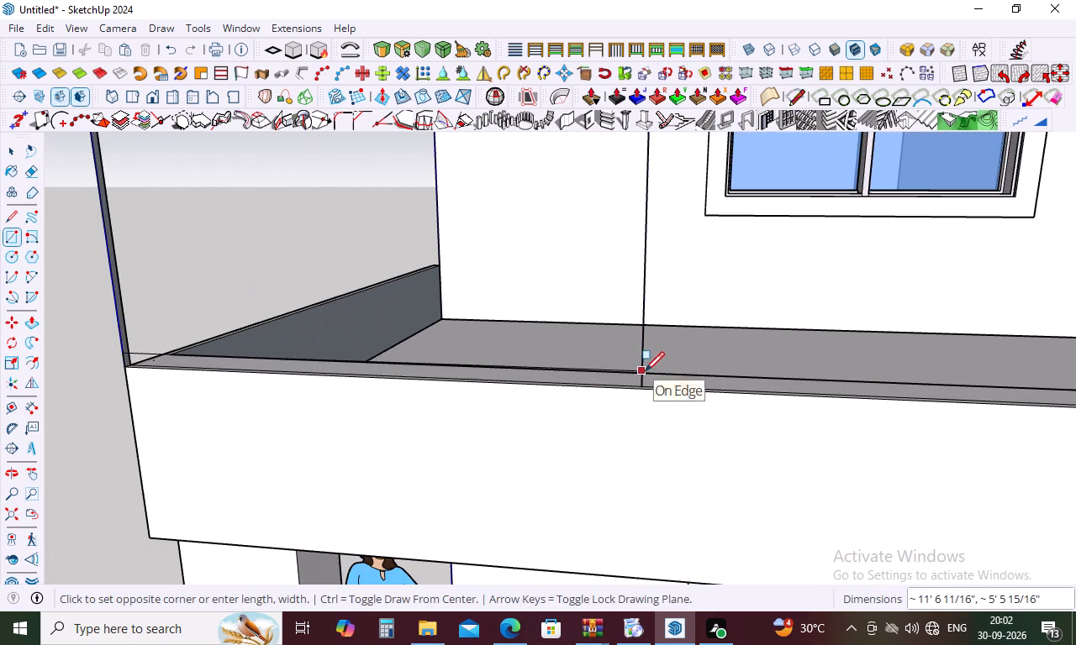
{"action": "left_click", "coordinate": [641, 387]}
{"action": "key", "text": "space"}
Erase the horizontal seam between the tall panel's redrawn face and the front parapet.
{"action": "scroll", "coordinate": [620, 464], "scroll_direction": "down", "scroll_amount": 5}
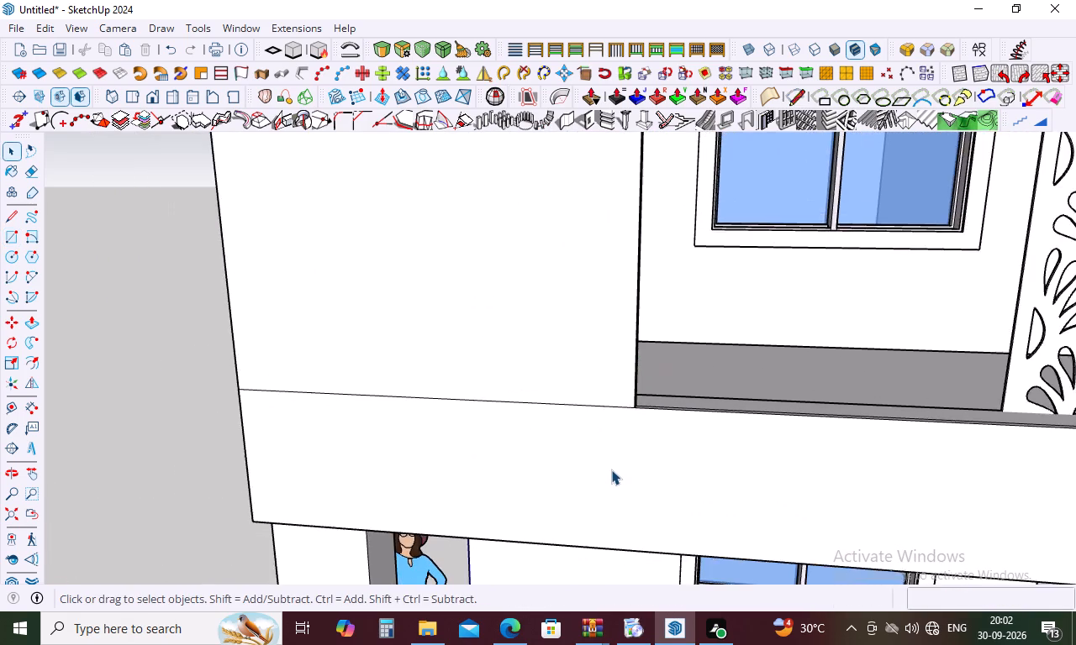
{"action": "scroll", "coordinate": [611, 469], "scroll_direction": "down", "scroll_amount": 4}
{"action": "key", "text": "e"}
{"action": "left_click_drag", "start_coordinate": [536, 413], "coordinate": [536, 426]}
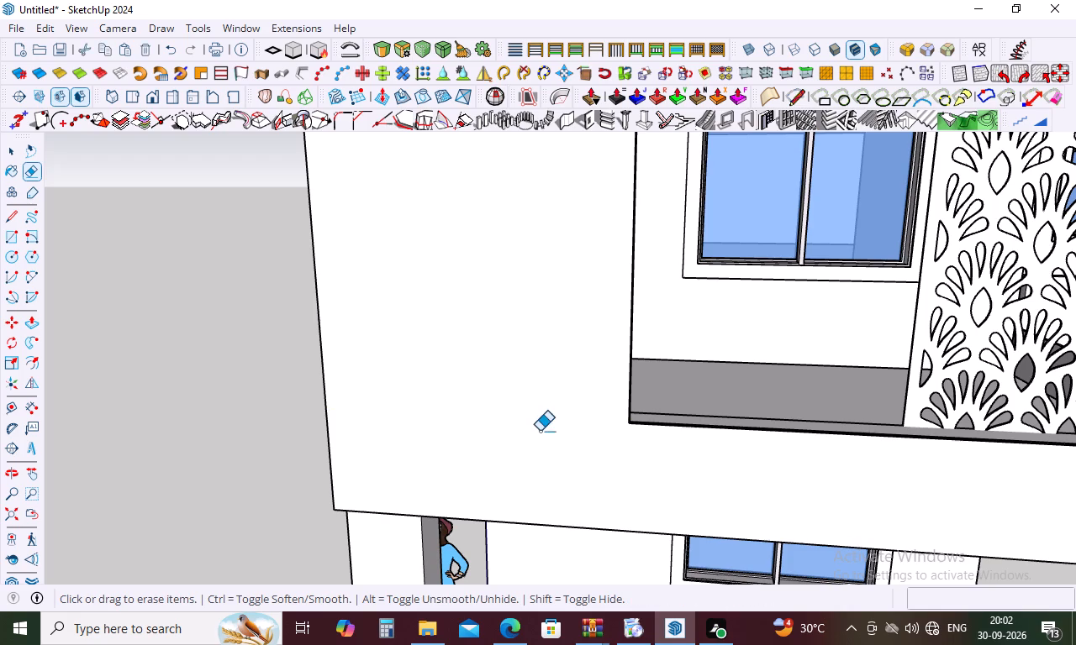
Push/Pull the tall panel's rear-side face by about 1" to its thickness limit.
{"action": "scroll", "coordinate": [588, 383], "scroll_direction": "down", "scroll_amount": 15}
{"action": "scroll", "coordinate": [558, 451], "scroll_direction": "down", "scroll_amount": 4}
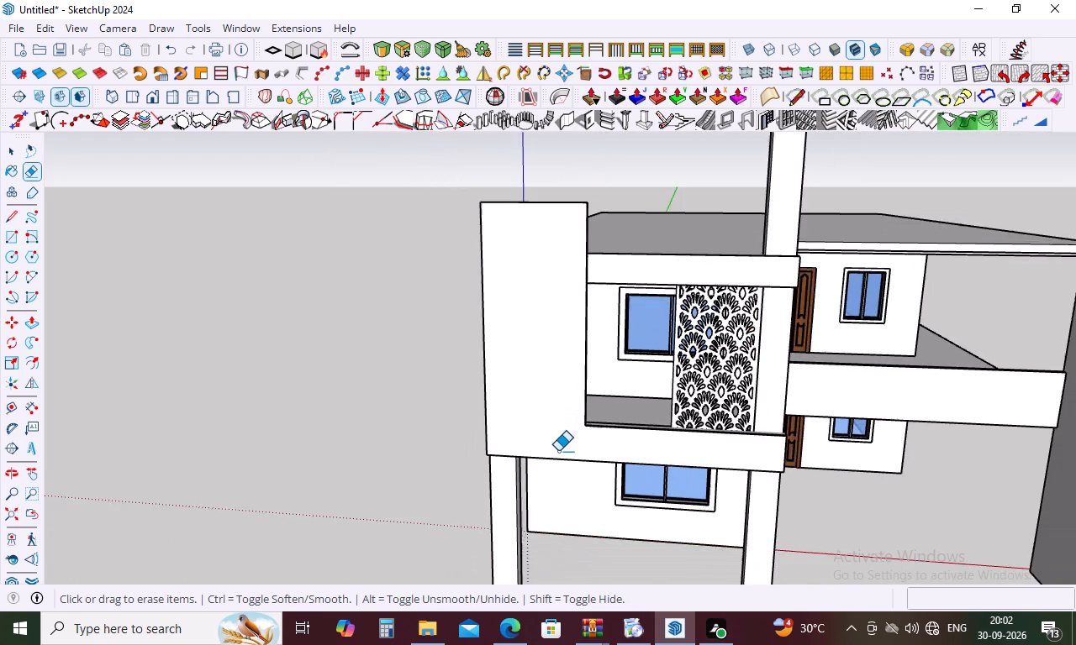
{"action": "scroll", "coordinate": [577, 260], "scroll_direction": "up", "scroll_amount": 9}
{"action": "middle_click_drag", "start_coordinate": [604, 239], "coordinate": [488, 280]}
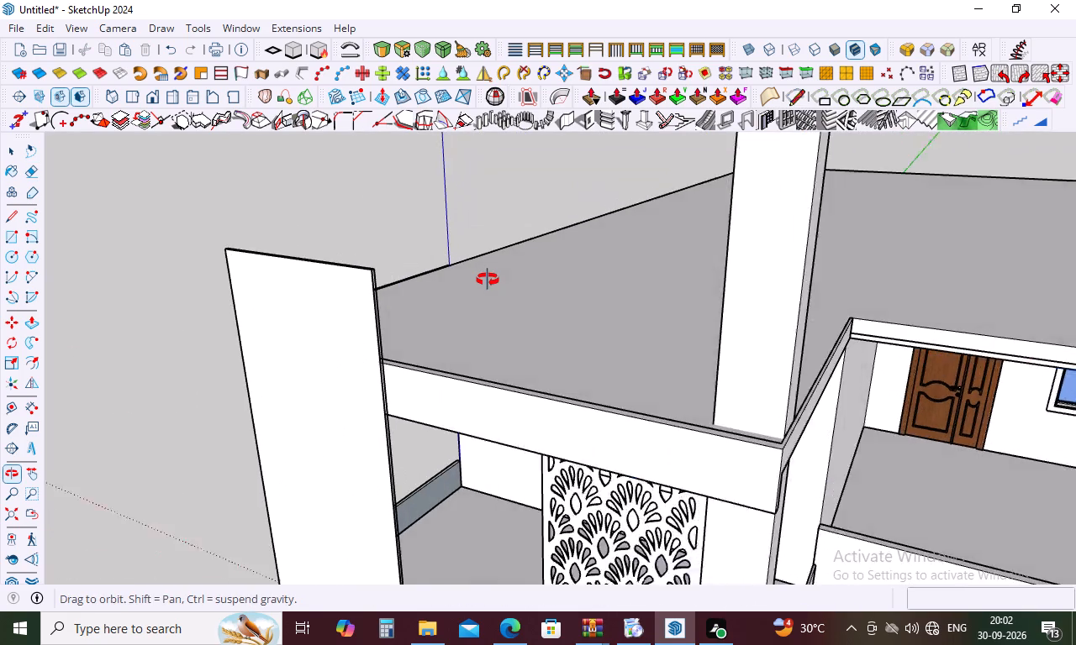
{"action": "middle_click_drag", "start_coordinate": [488, 280], "coordinate": [479, 286]}
{"action": "middle_click_drag", "start_coordinate": [478, 290], "coordinate": [897, 249]}
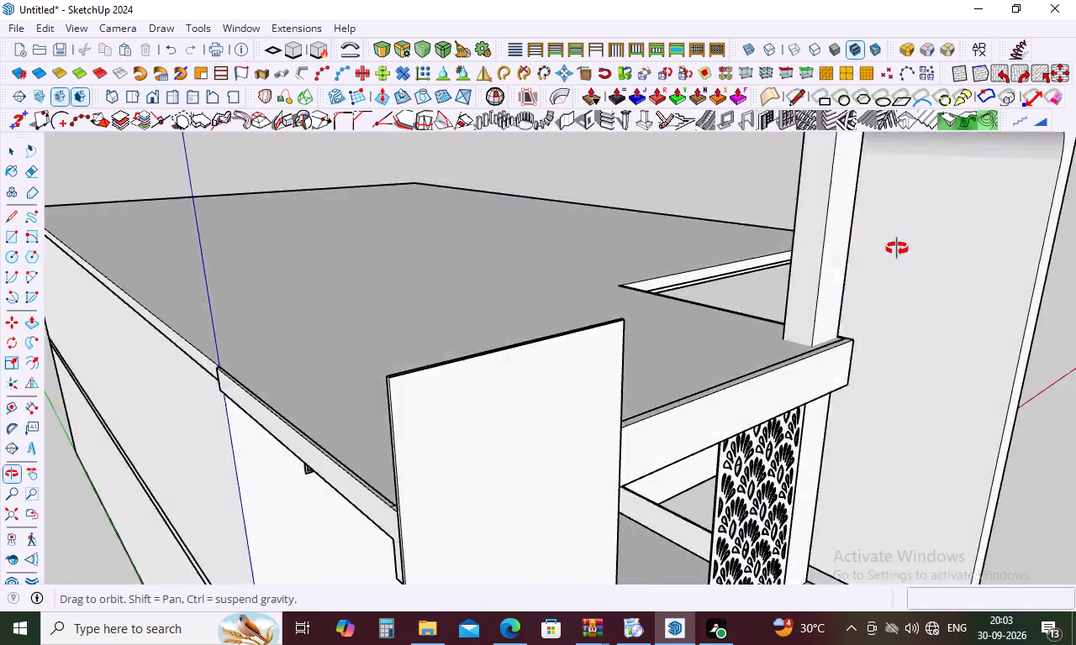
{"action": "middle_click_drag", "start_coordinate": [897, 249], "coordinate": [1060, 232]}
{"action": "scroll", "coordinate": [843, 368], "scroll_direction": "up", "scroll_amount": 5}
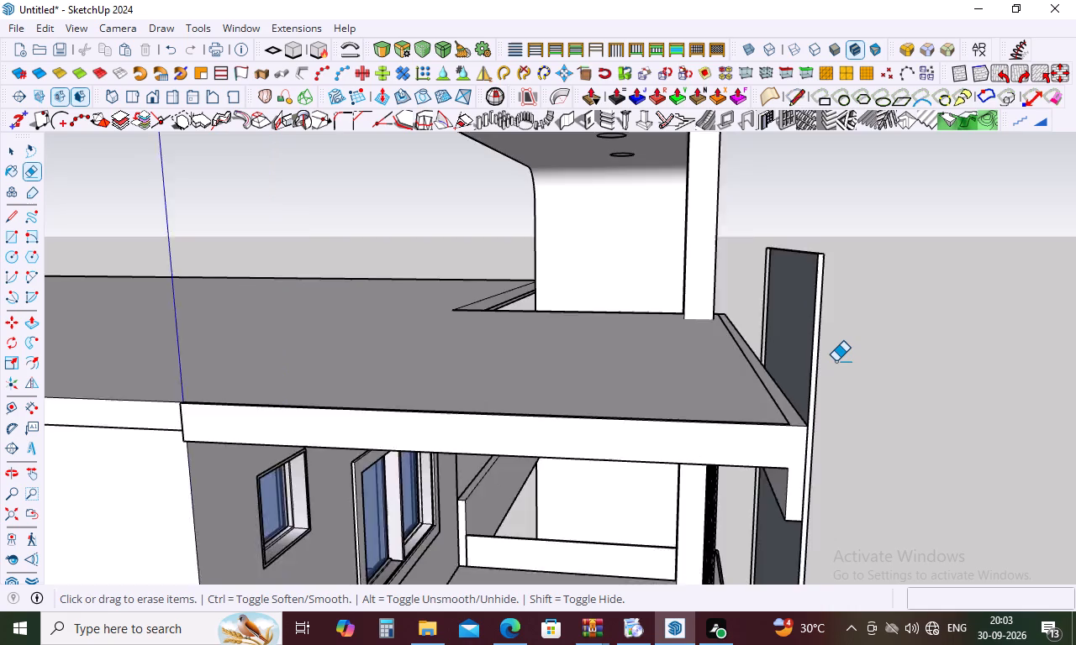
{"action": "middle_click_drag", "start_coordinate": [779, 369], "coordinate": [909, 371]}
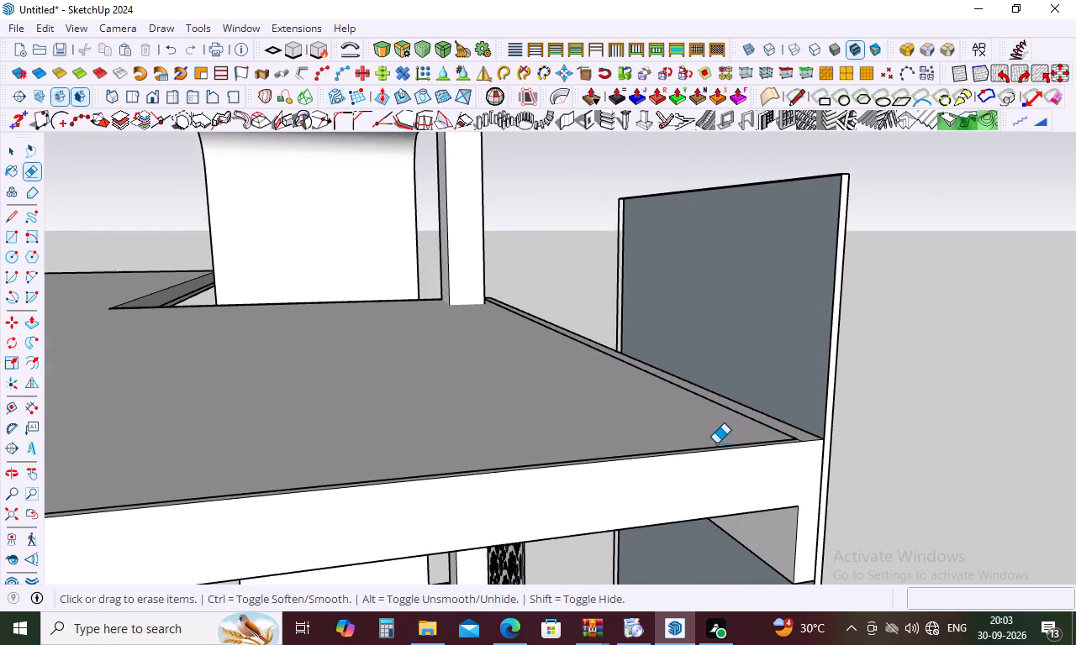
{"action": "scroll", "coordinate": [656, 312], "scroll_direction": "down", "scroll_amount": 8}
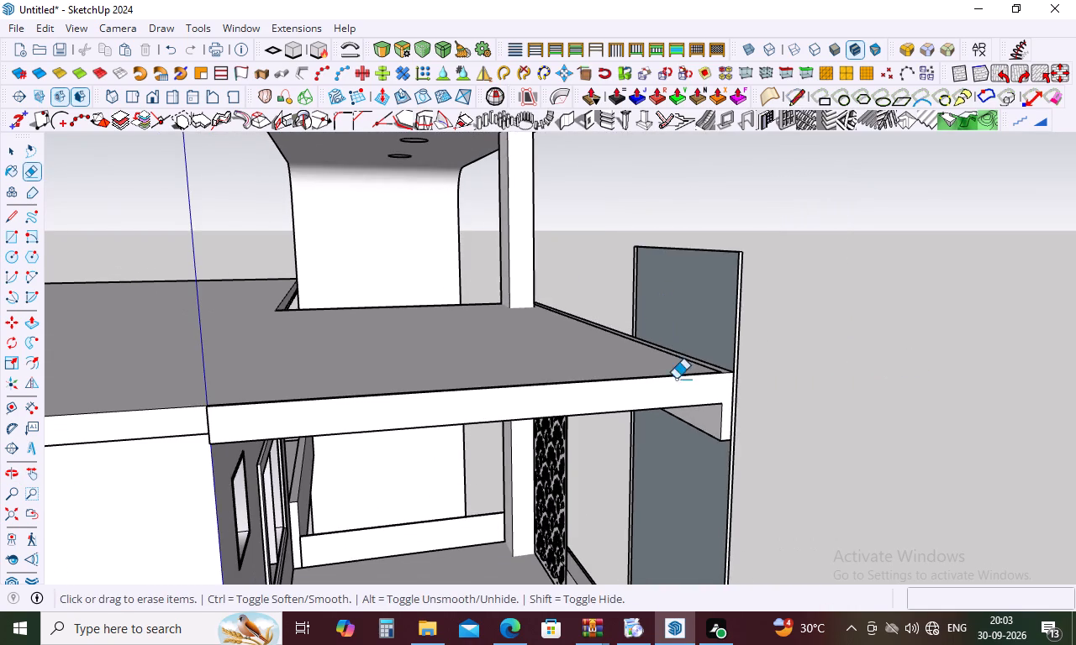
{"action": "key", "text": "p"}
{"action": "left_click", "coordinate": [699, 503]}
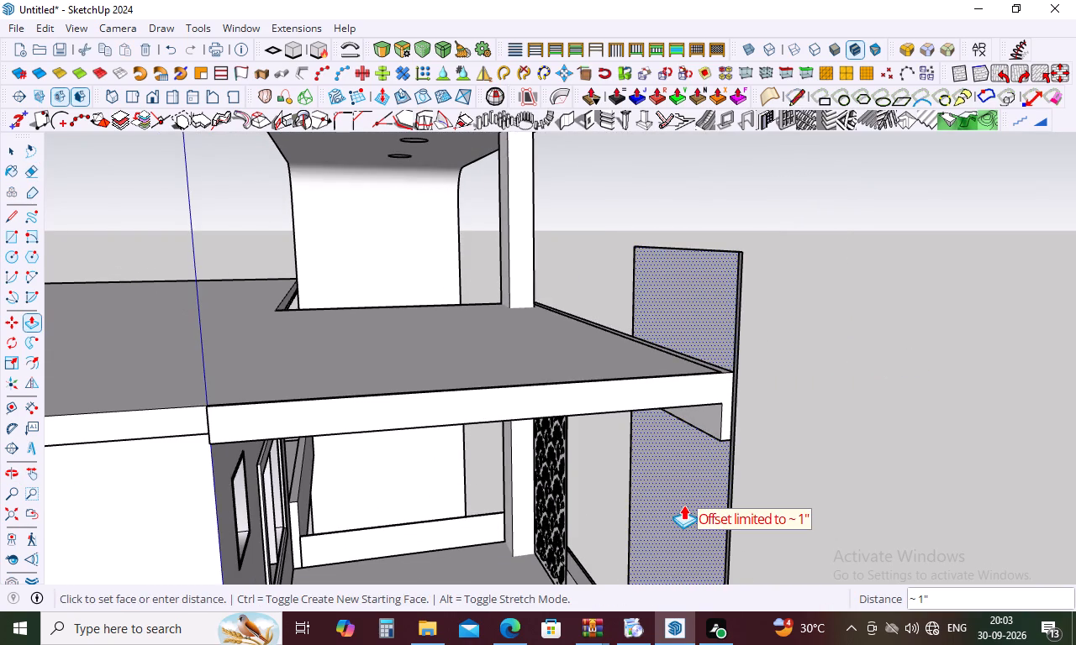
{"action": "left_click", "coordinate": [681, 506]}
{"action": "left_click", "coordinate": [709, 307]}
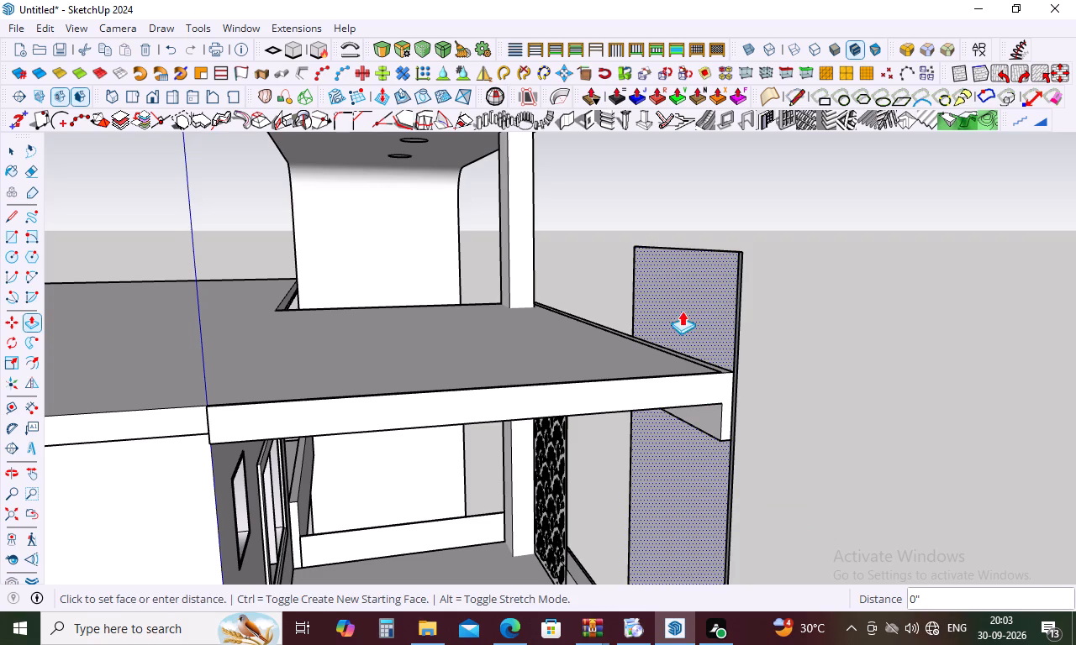
{"action": "key", "text": "space"}
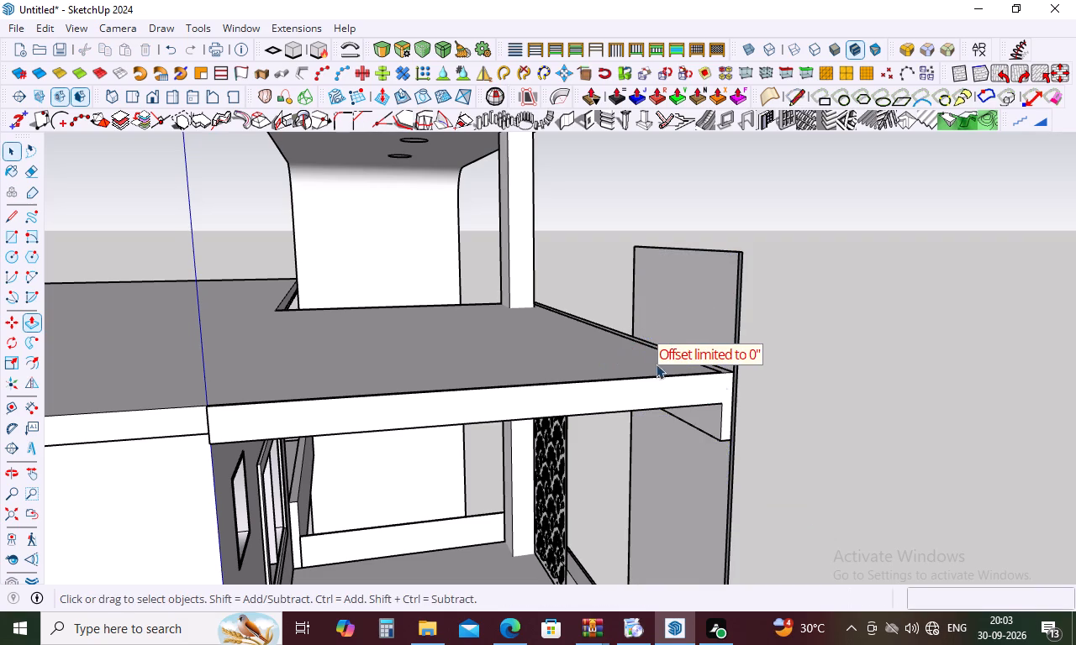
{"action": "left_click", "coordinate": [781, 312]}
{"action": "scroll", "coordinate": [746, 387], "scroll_direction": "down", "scroll_amount": 5}
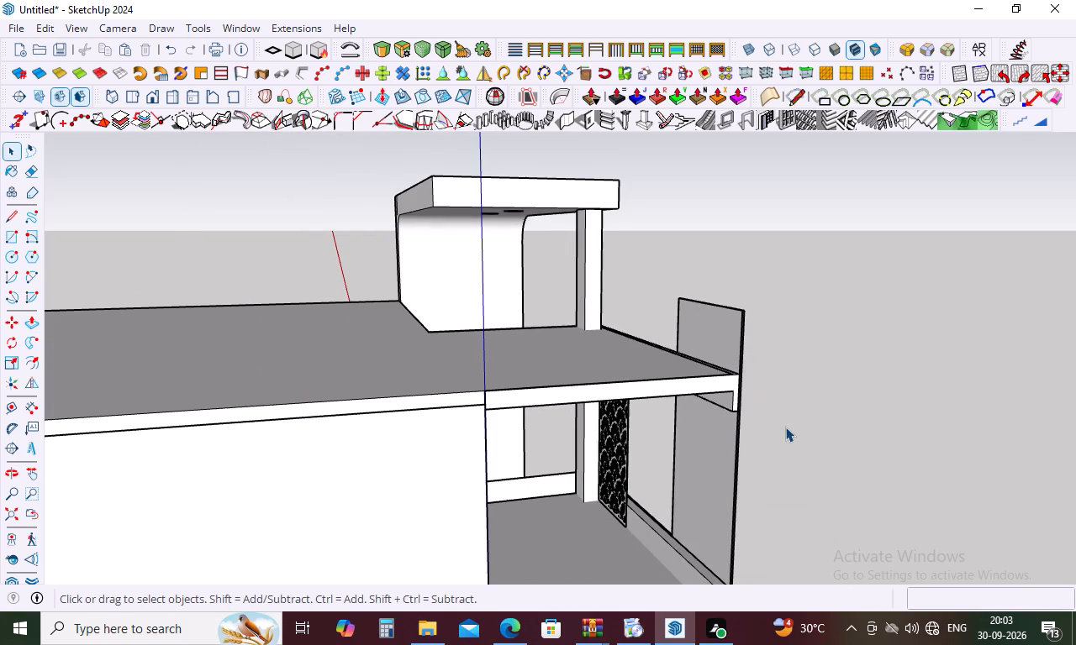
{"action": "left_click", "coordinate": [785, 427]}
{"action": "key", "text": "space"}
Examine the tall corner panel, parapets and roof edges of the facade from several sides and from above.
{"action": "middle_click_drag", "start_coordinate": [762, 333], "coordinate": [609, 351]}
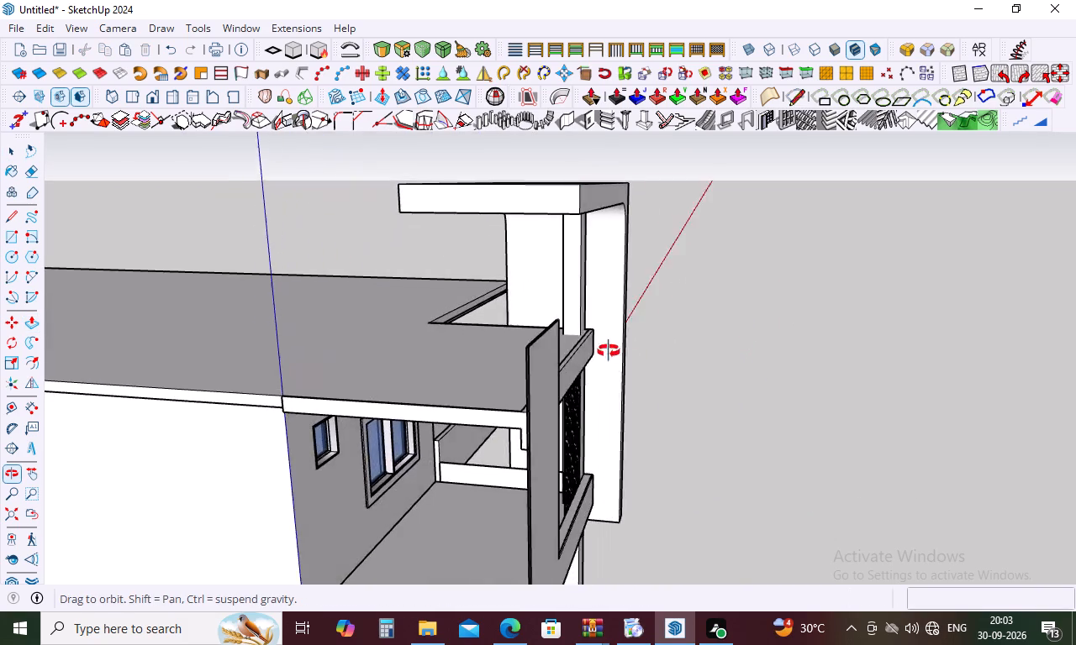
{"action": "middle_click_drag", "start_coordinate": [609, 351], "coordinate": [527, 382]}
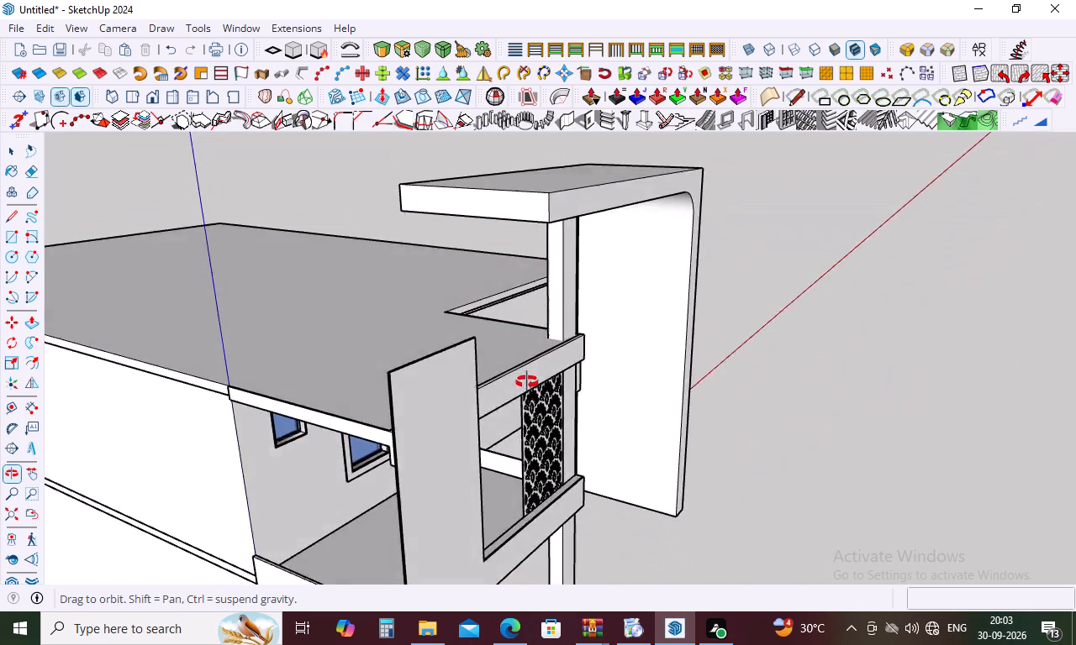
{"action": "middle_click_drag", "start_coordinate": [527, 382], "coordinate": [619, 424]}
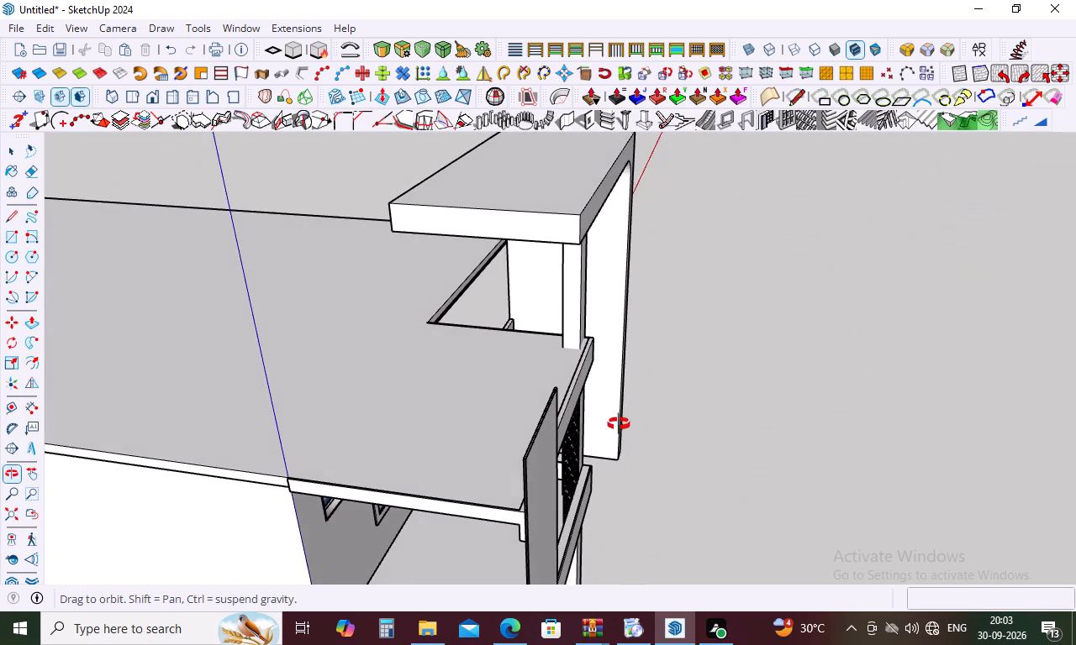
{"action": "middle_click_drag", "start_coordinate": [619, 424], "coordinate": [498, 469]}
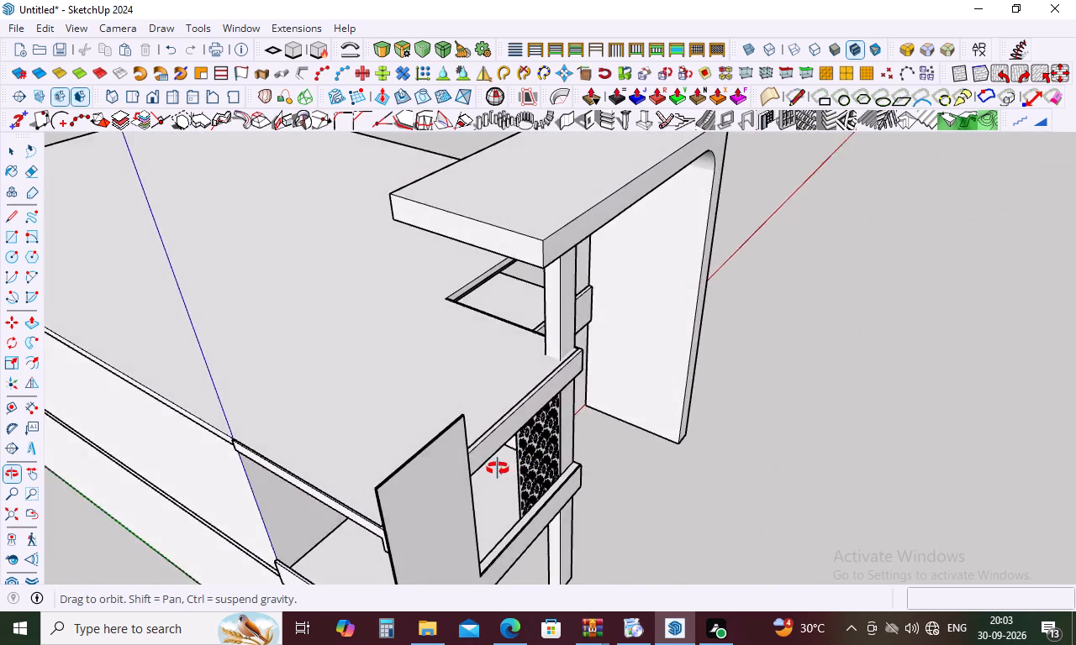
{"action": "middle_click_drag", "start_coordinate": [498, 469], "coordinate": [312, 401]}
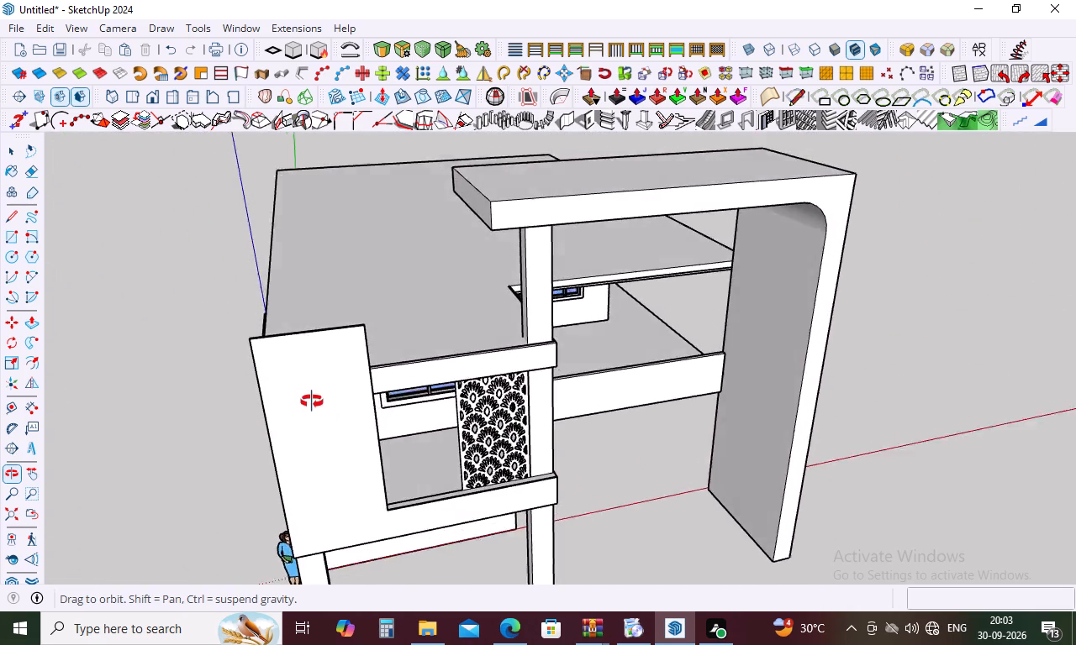
{"action": "middle_click_drag", "start_coordinate": [312, 401], "coordinate": [275, 348]}
{"action": "scroll", "coordinate": [497, 350], "scroll_direction": "up", "scroll_amount": 4}
{"action": "middle_click_drag", "start_coordinate": [560, 345], "coordinate": [549, 404]}
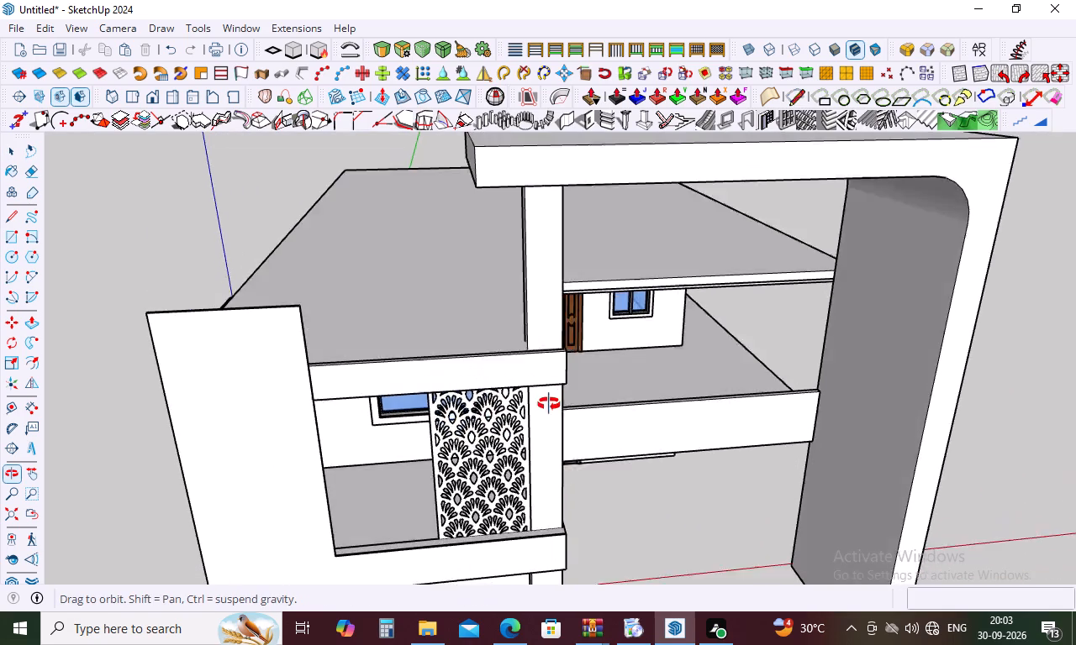
{"action": "middle_click_drag", "start_coordinate": [549, 404], "coordinate": [506, 509]}
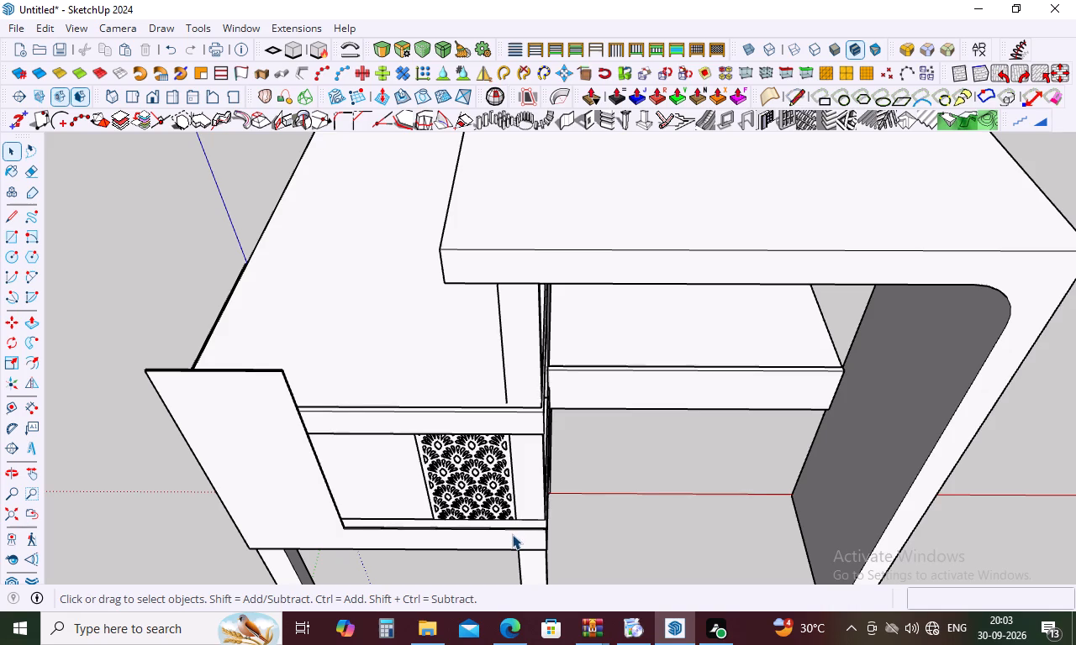
Draw a rectangle about 15' 10" by 4 1/2" along the top of the front roof-edge band, from the outer corner to its far end.
{"action": "key", "text": "r"}
{"action": "middle_click_drag", "start_coordinate": [384, 443], "coordinate": [802, 393]}
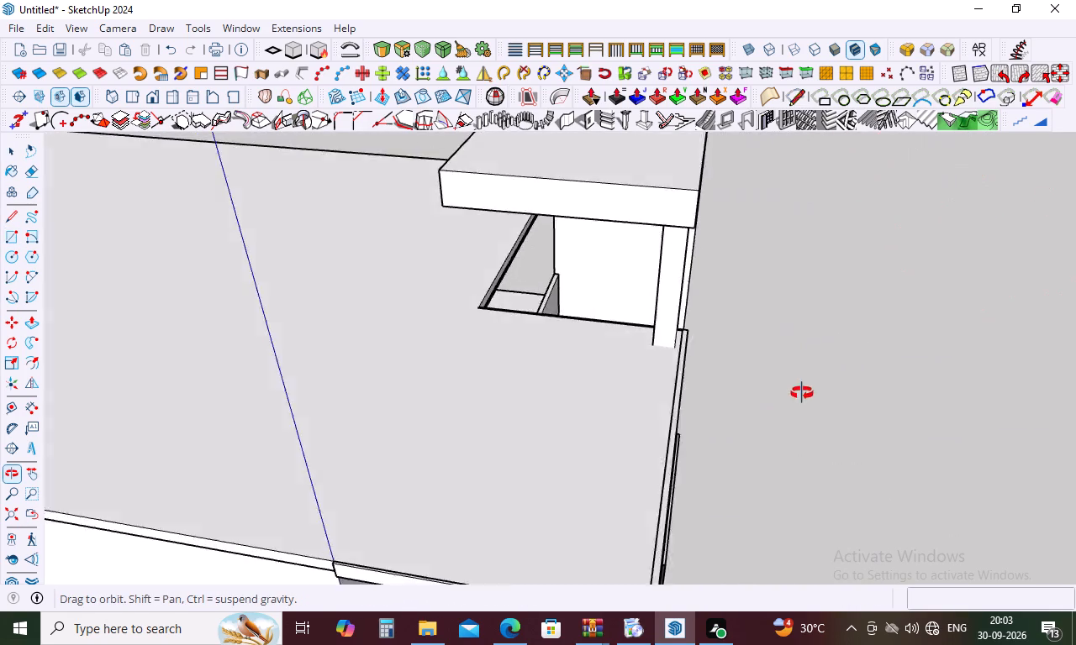
{"action": "middle_click_drag", "start_coordinate": [802, 393], "coordinate": [860, 360]}
{"action": "scroll", "coordinate": [796, 500], "scroll_direction": "up", "scroll_amount": 12}
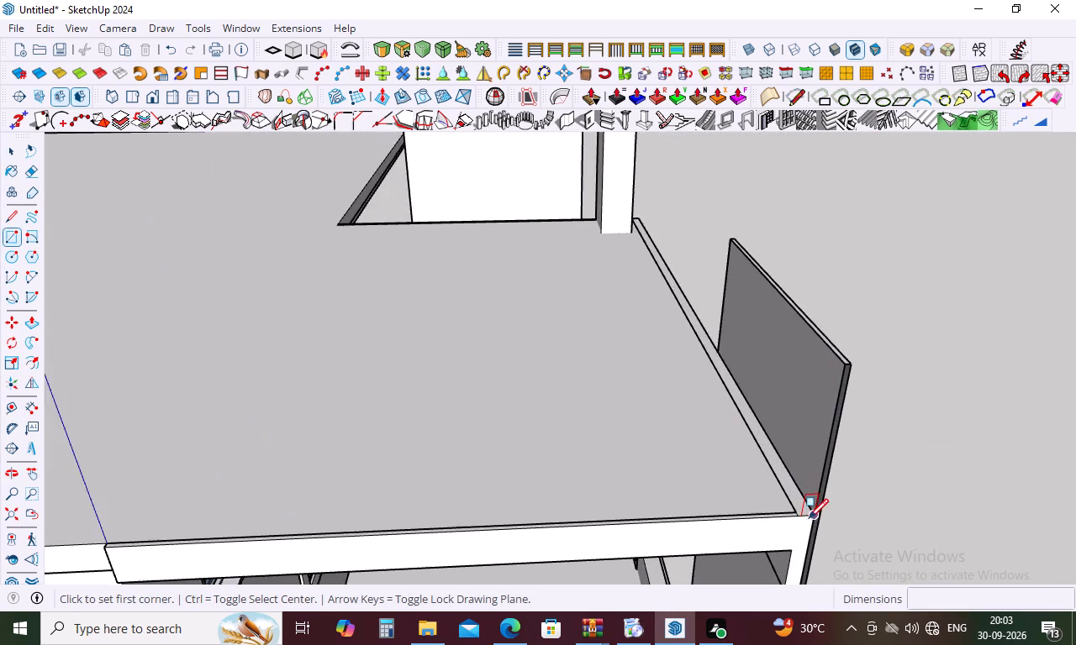
{"action": "scroll", "coordinate": [809, 518], "scroll_direction": "up", "scroll_amount": 4}
{"action": "left_click", "coordinate": [805, 517]}
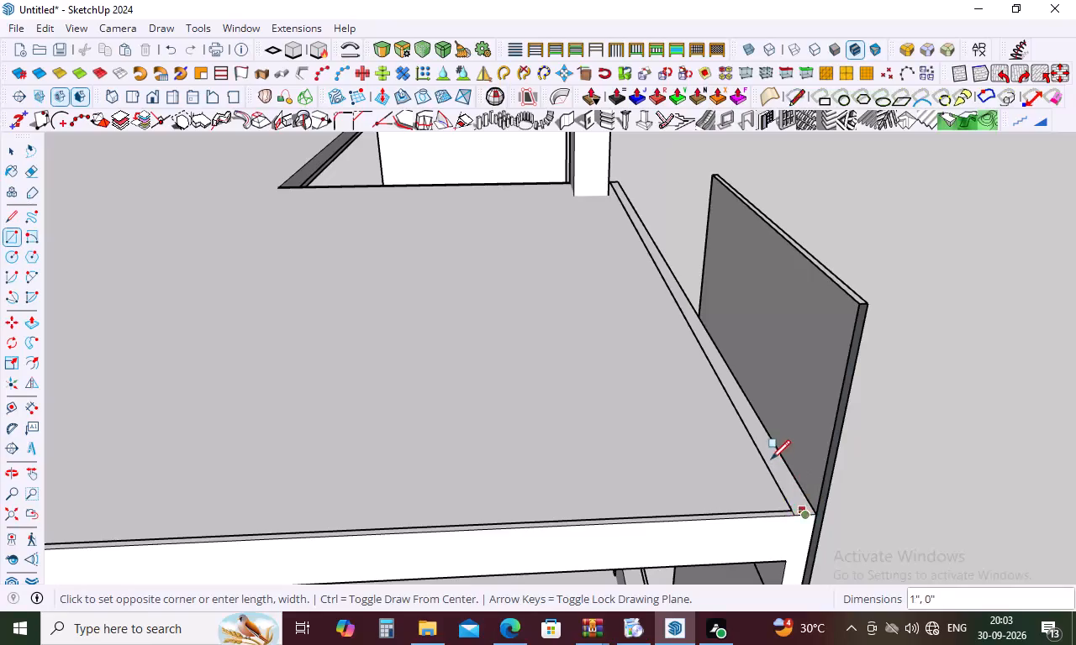
{"action": "scroll", "coordinate": [746, 422], "scroll_direction": "down", "scroll_amount": 4}
{"action": "middle_click_drag", "start_coordinate": [637, 206], "coordinate": [616, 221]}
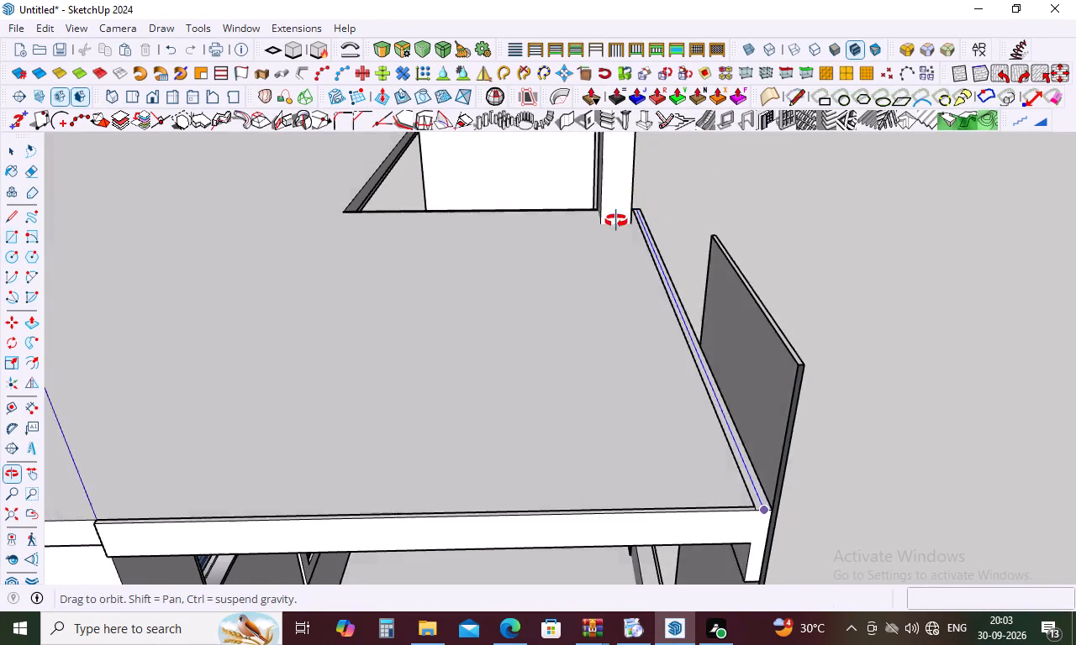
{"action": "middle_click_drag", "start_coordinate": [616, 221], "coordinate": [439, 337]}
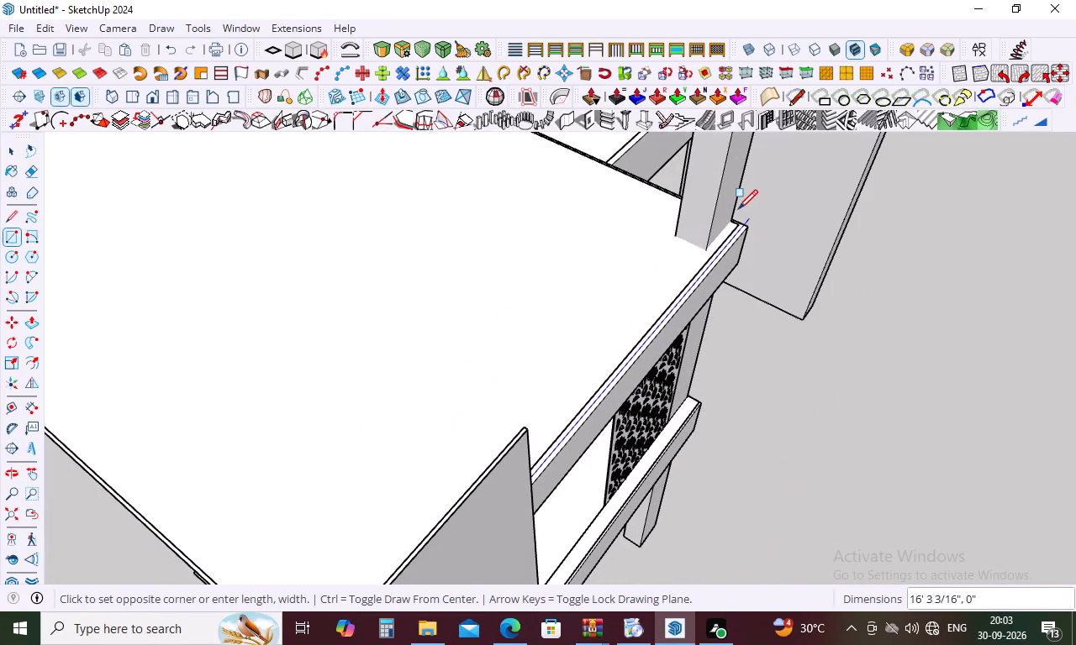
{"action": "scroll", "coordinate": [738, 209], "scroll_direction": "up", "scroll_amount": 9}
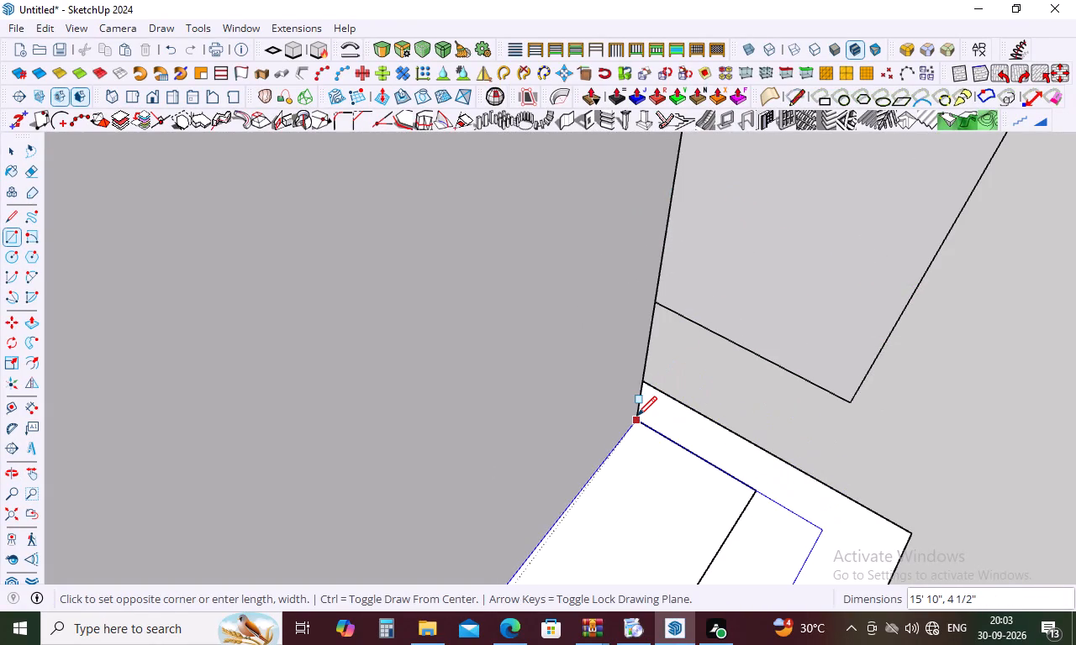
{"action": "left_click", "coordinate": [637, 416]}
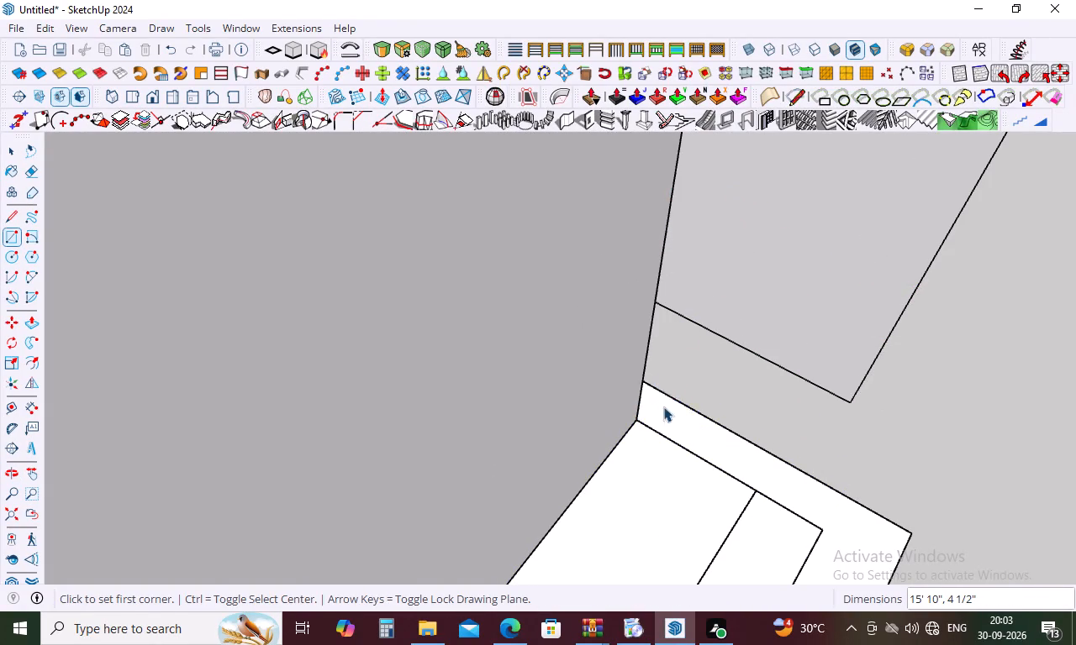
{"action": "key", "text": "space"}
Push/Pull the new strip along the front roof edge up by 3' to form a parapet.
{"action": "key", "text": "p"}
{"action": "left_click", "coordinate": [661, 493]}
{"action": "scroll", "coordinate": [634, 389], "scroll_direction": "down", "scroll_amount": 5}
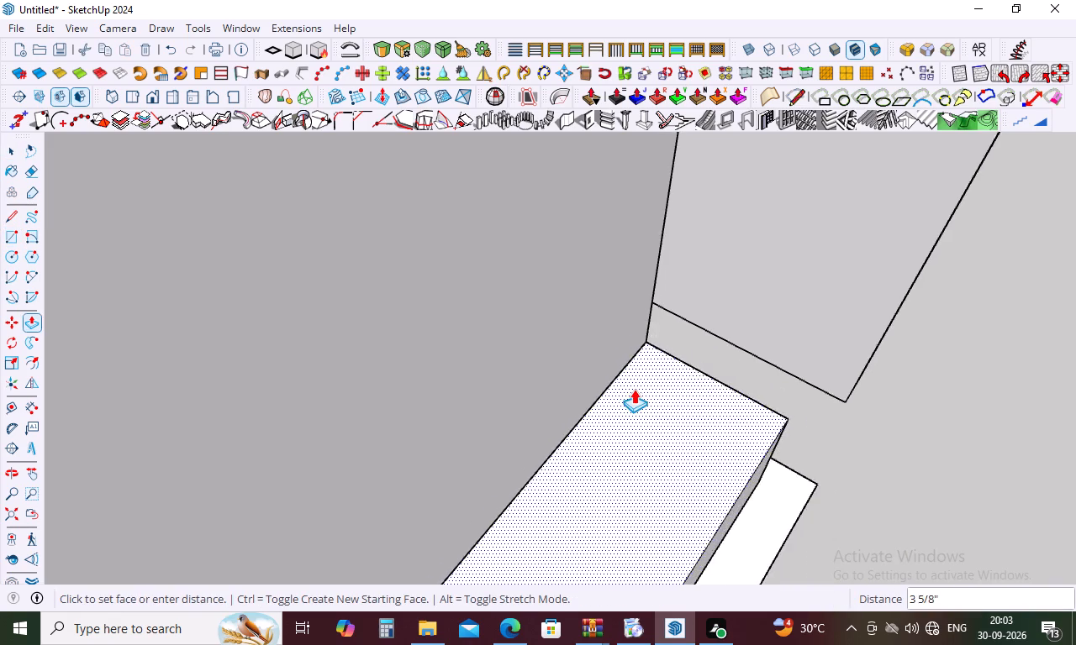
{"action": "scroll", "coordinate": [634, 385], "scroll_direction": "down", "scroll_amount": 20}
{"action": "scroll", "coordinate": [634, 385], "scroll_direction": "down", "scroll_amount": 10}
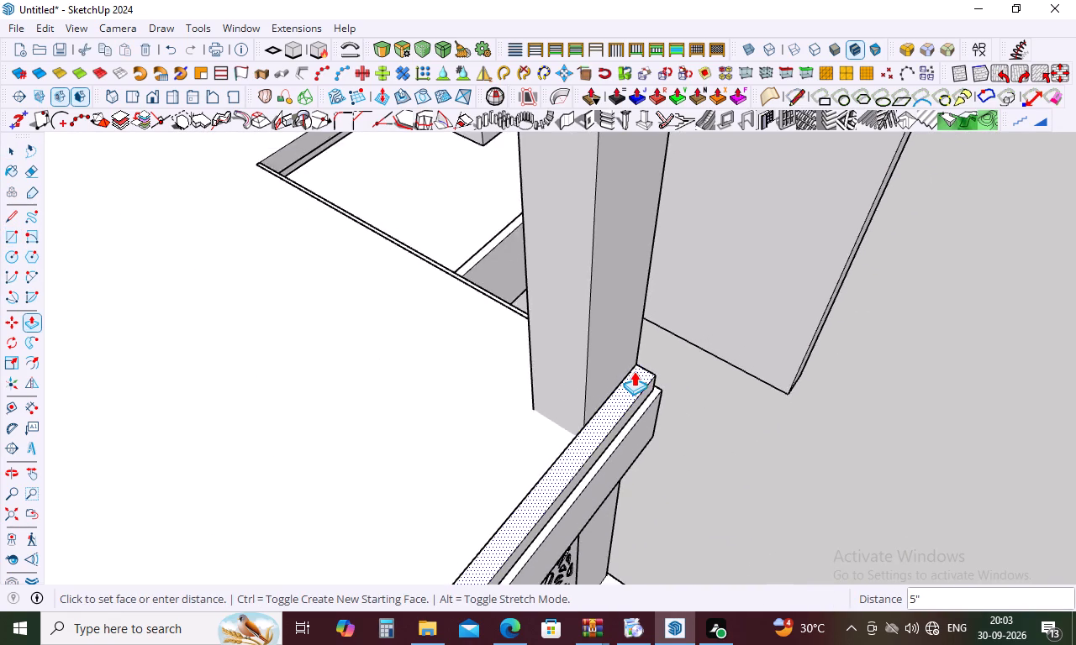
{"action": "scroll", "coordinate": [634, 371], "scroll_direction": "down", "scroll_amount": 17}
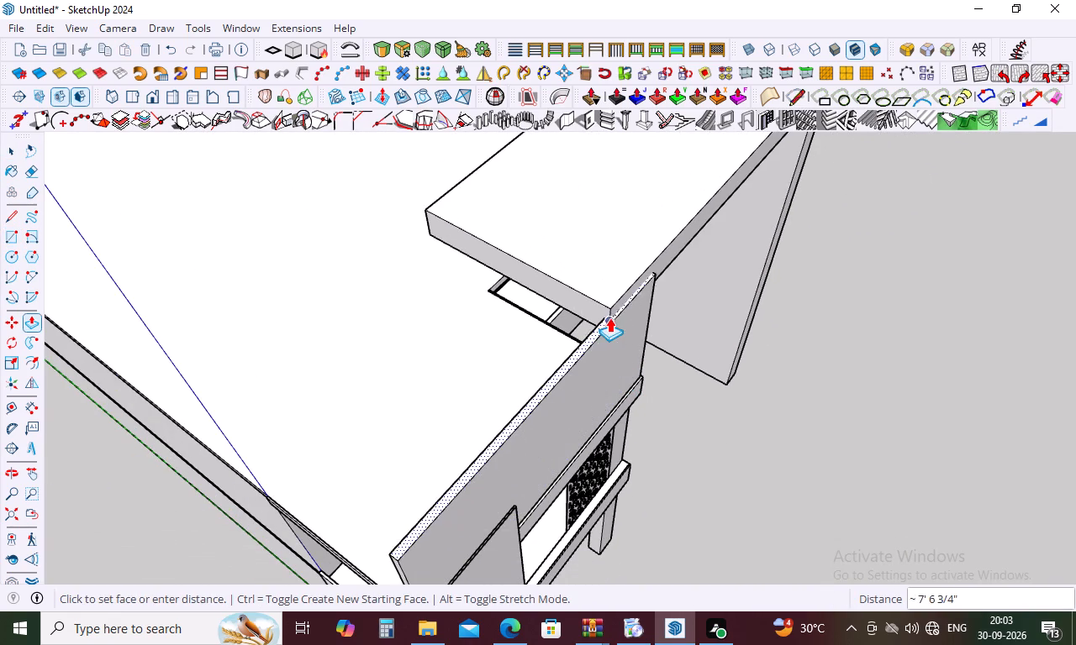
{"action": "type", "text": "3'"}
{"action": "key", "text": "Return"}
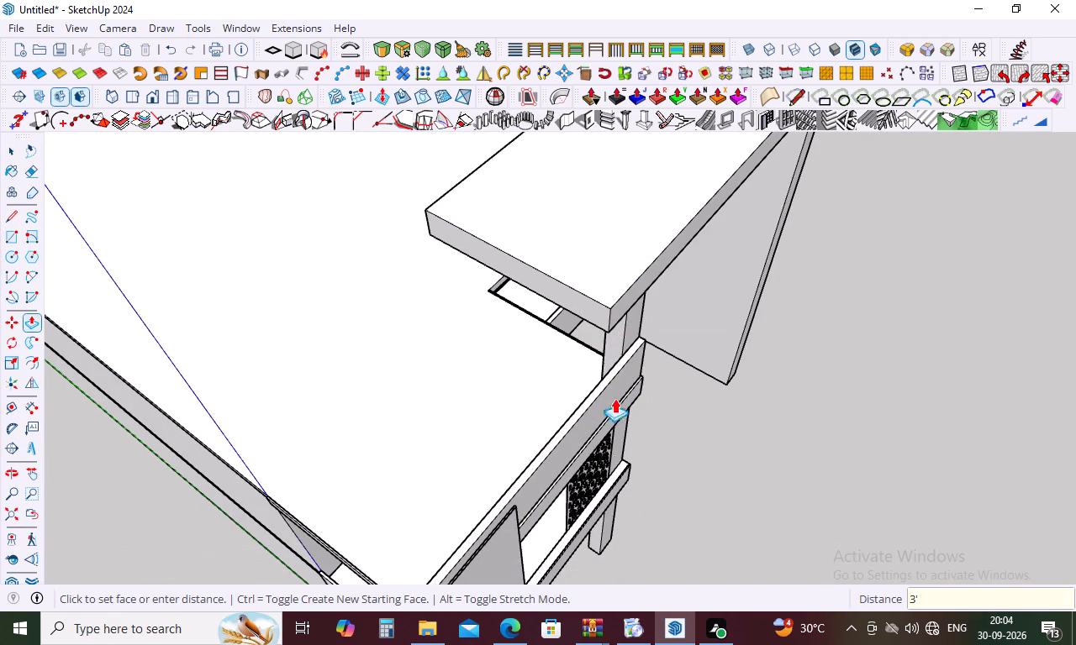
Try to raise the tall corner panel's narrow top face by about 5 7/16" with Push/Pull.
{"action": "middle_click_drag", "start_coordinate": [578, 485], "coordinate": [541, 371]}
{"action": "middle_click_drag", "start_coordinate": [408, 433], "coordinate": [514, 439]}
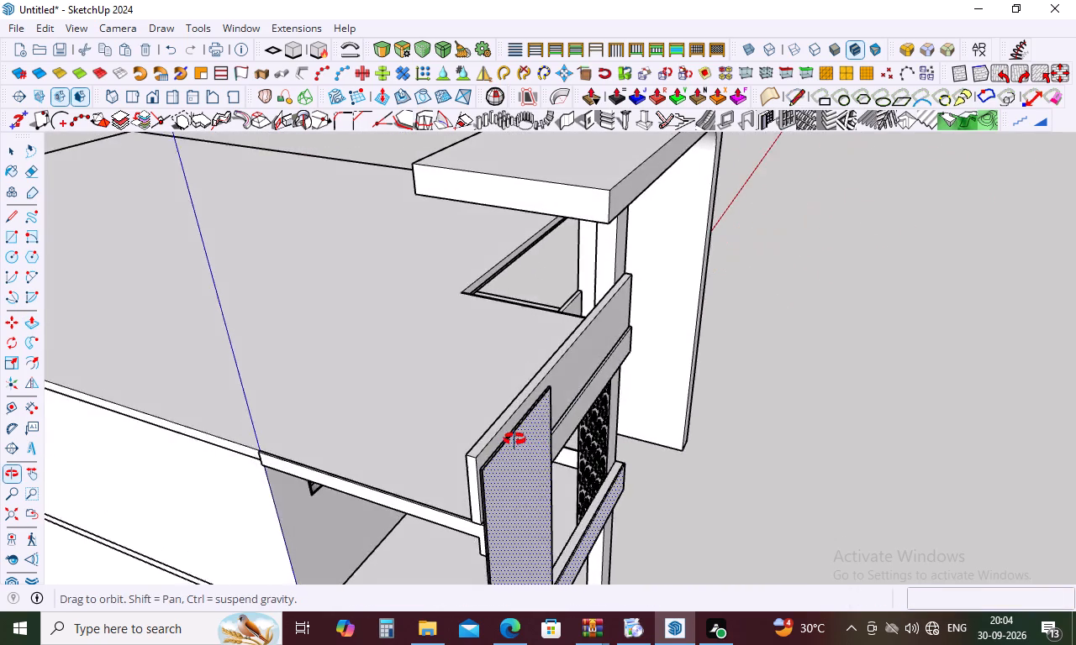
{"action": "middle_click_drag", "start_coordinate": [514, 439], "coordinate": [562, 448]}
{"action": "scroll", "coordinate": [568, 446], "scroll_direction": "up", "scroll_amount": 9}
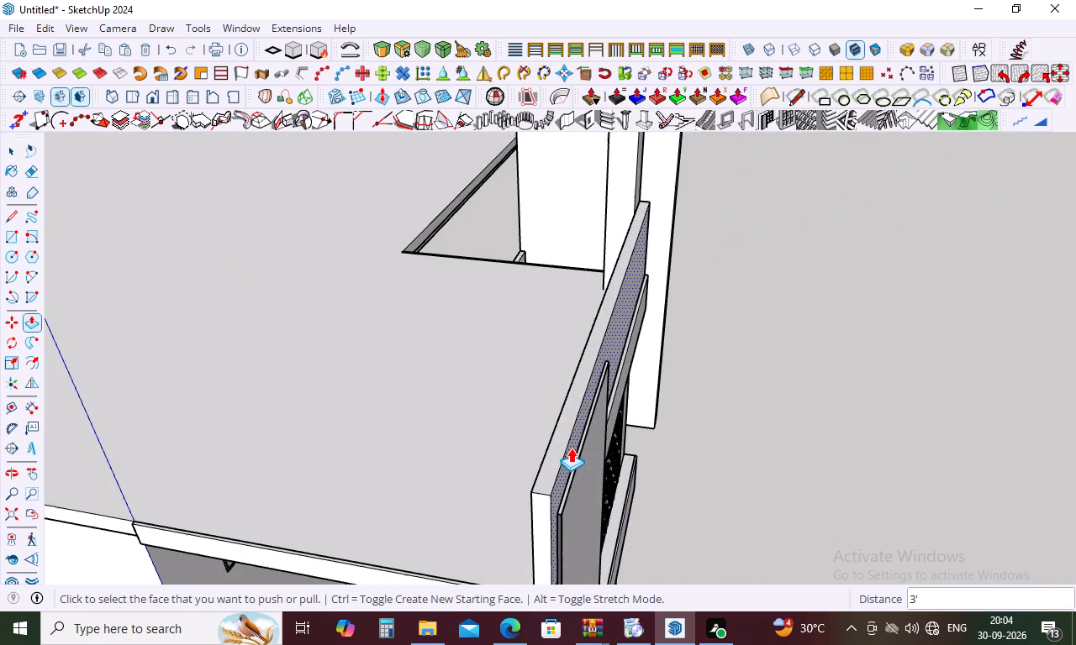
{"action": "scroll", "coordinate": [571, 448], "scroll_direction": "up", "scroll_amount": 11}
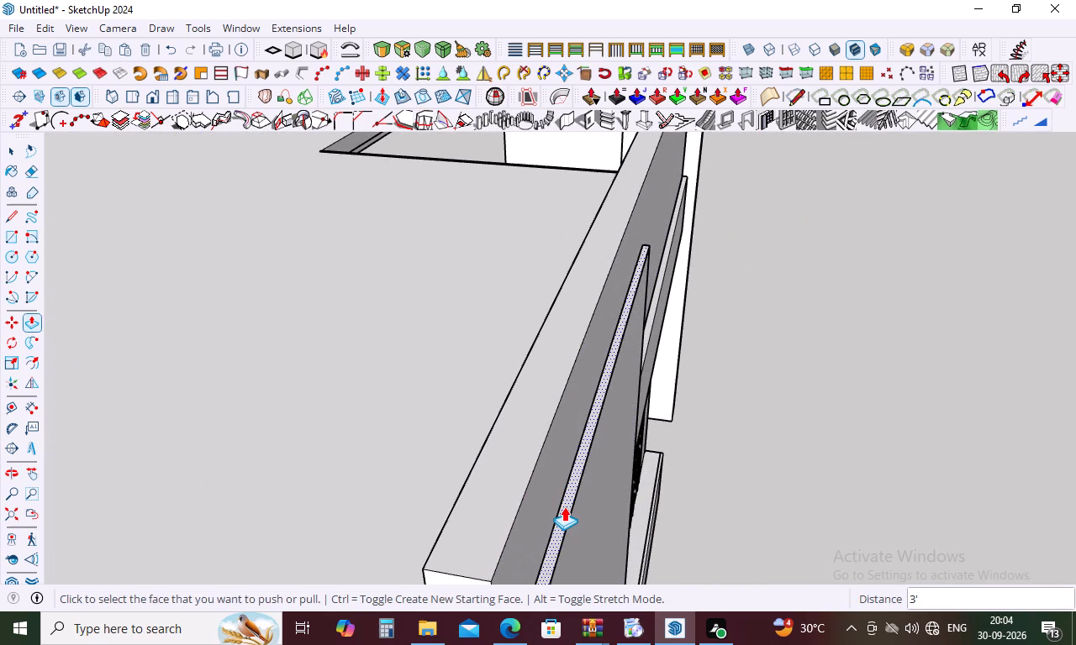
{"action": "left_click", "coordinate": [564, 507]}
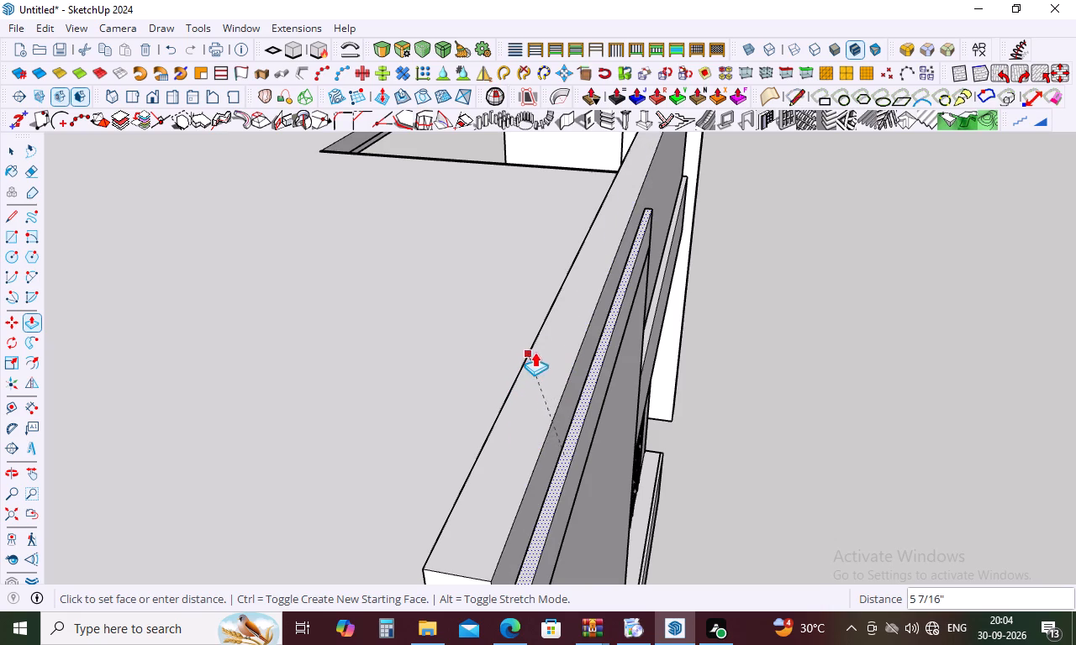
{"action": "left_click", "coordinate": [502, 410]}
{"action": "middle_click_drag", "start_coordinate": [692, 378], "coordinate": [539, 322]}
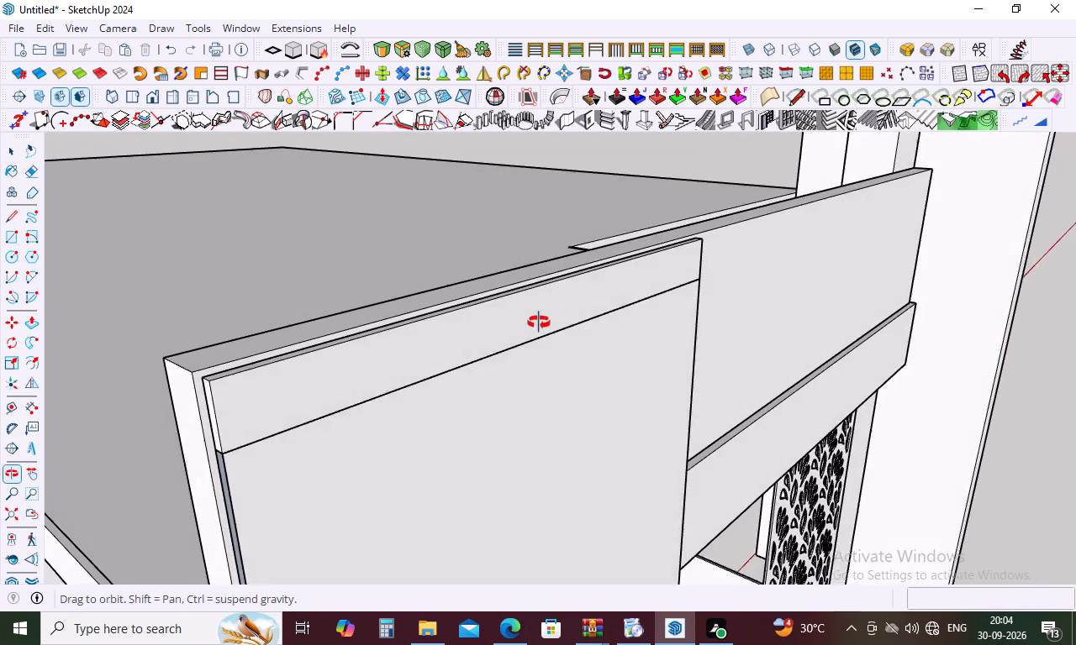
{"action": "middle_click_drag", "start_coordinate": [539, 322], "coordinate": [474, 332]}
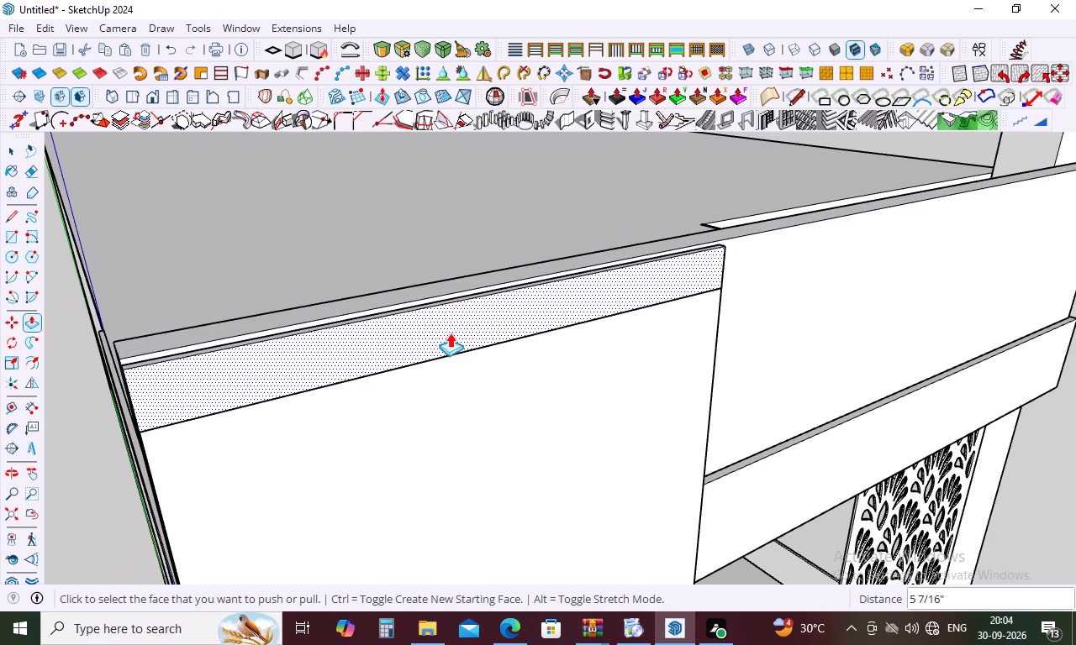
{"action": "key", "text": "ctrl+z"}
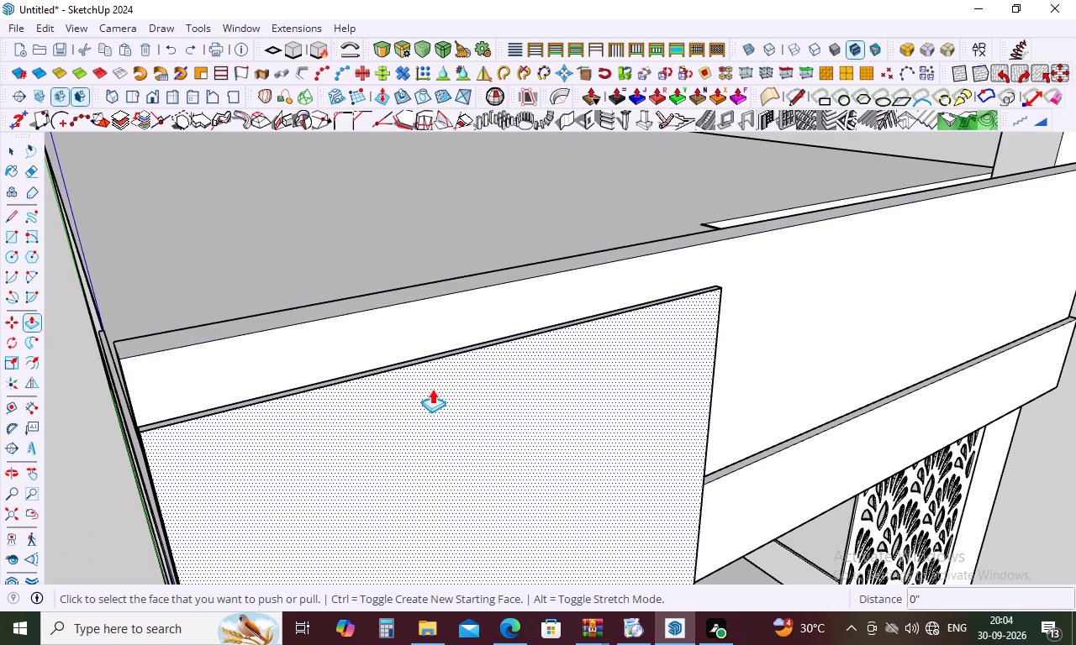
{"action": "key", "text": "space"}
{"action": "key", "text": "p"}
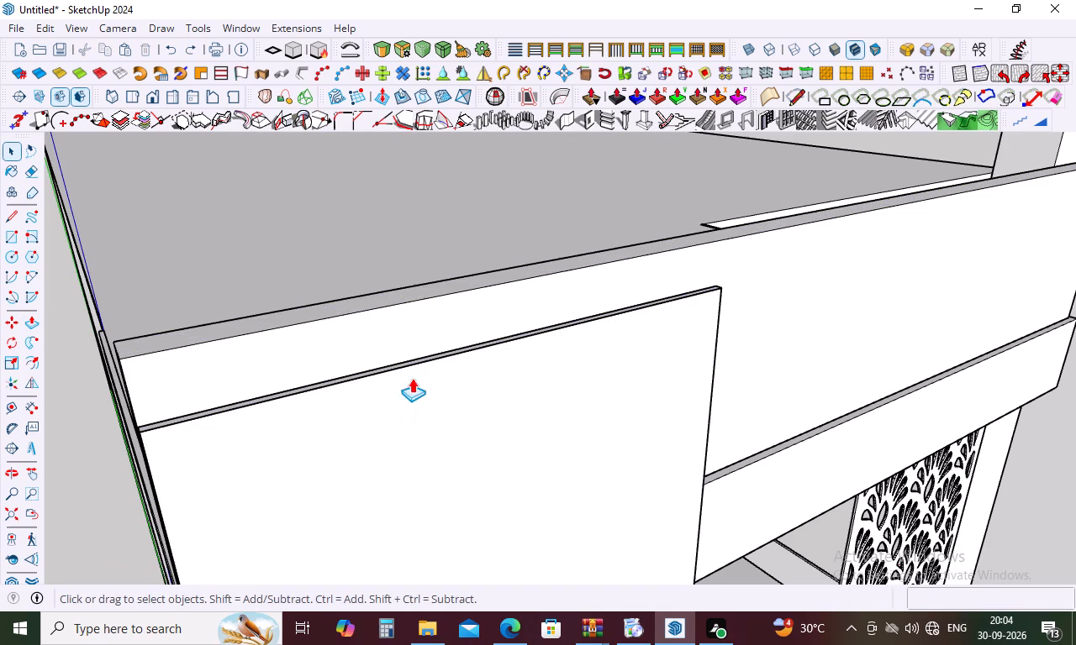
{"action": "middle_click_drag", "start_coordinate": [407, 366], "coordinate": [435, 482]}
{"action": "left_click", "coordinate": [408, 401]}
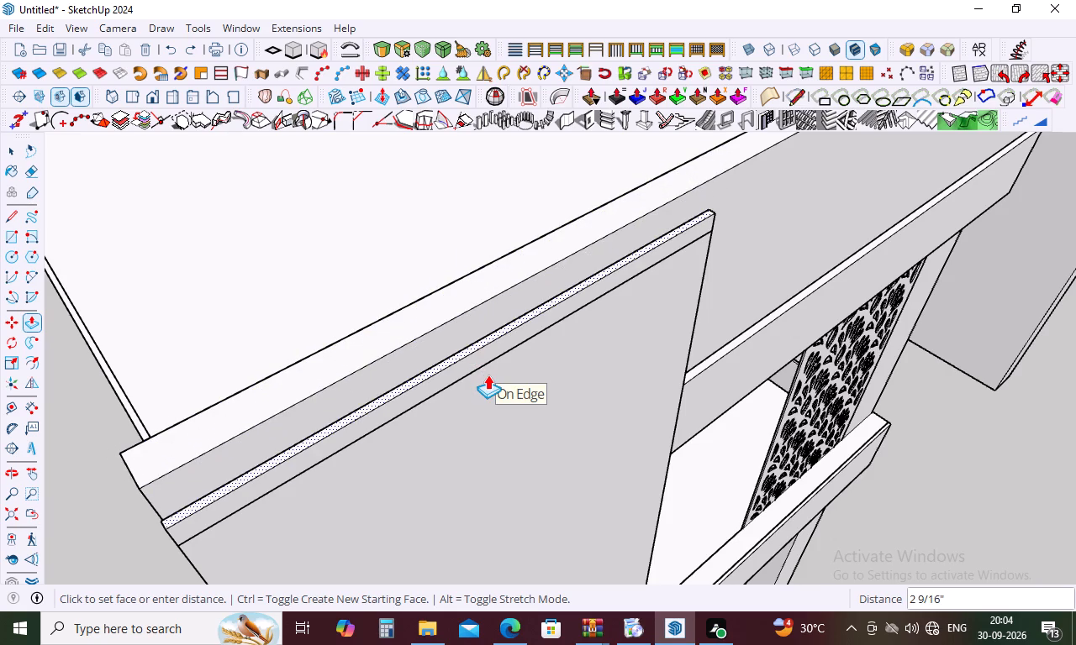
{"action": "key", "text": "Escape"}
Push/Pull the new roof parapet's front face outward by about 1 9/16" to meet the tall panel's rear plane.
{"action": "middle_click_drag", "start_coordinate": [490, 396], "coordinate": [526, 379]}
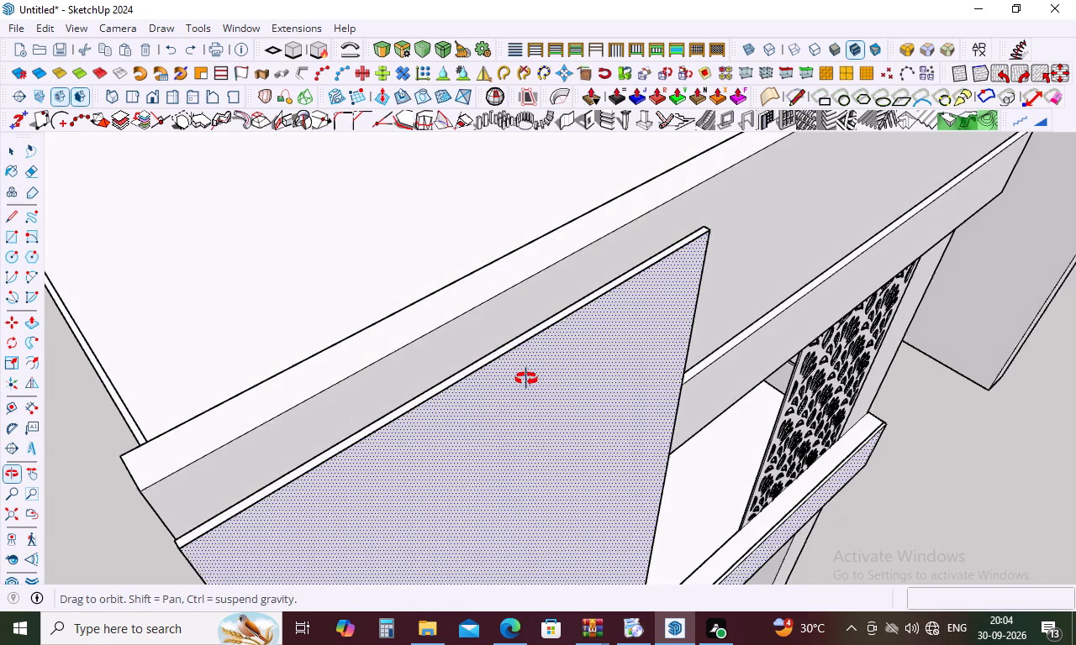
{"action": "middle_click_drag", "start_coordinate": [526, 379], "coordinate": [791, 191]}
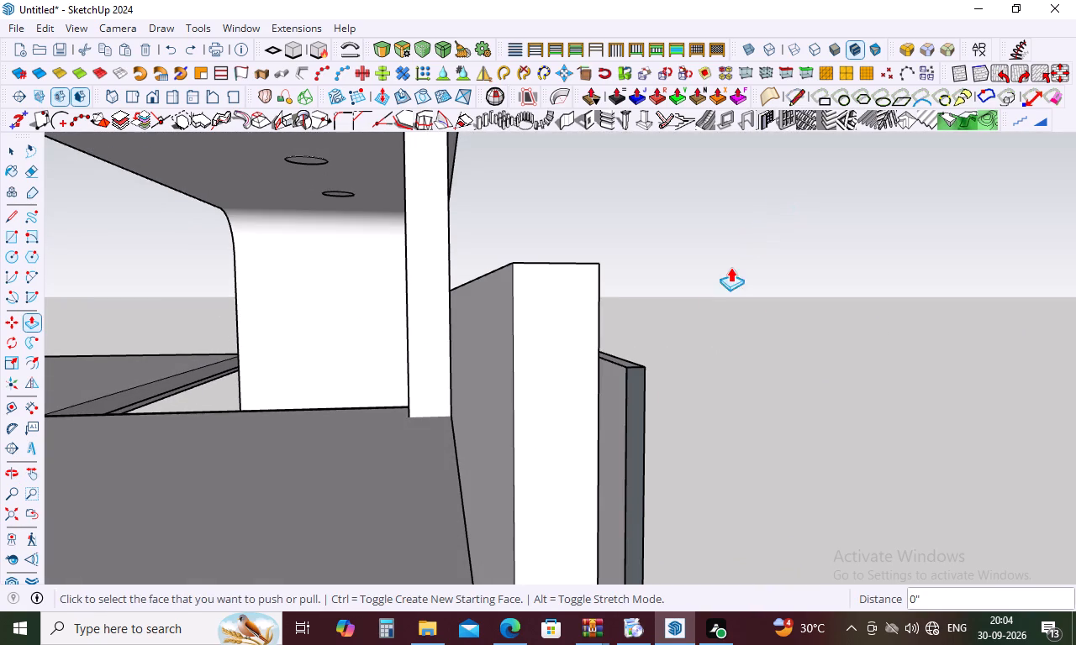
{"action": "middle_click_drag", "start_coordinate": [606, 444], "coordinate": [501, 439]}
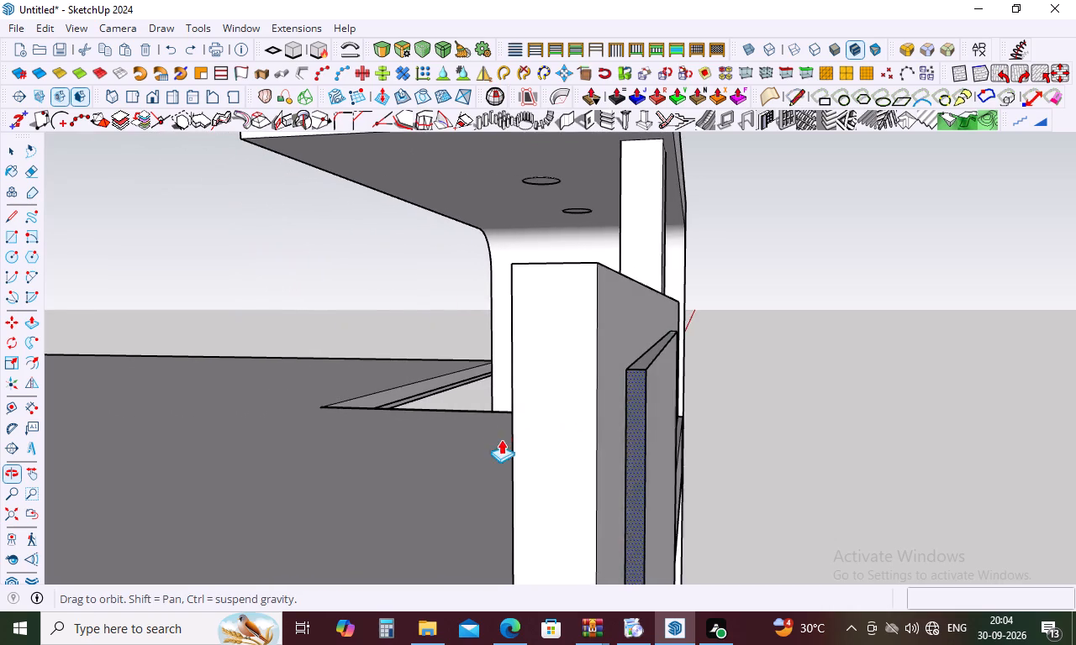
{"action": "left_click", "coordinate": [601, 441]}
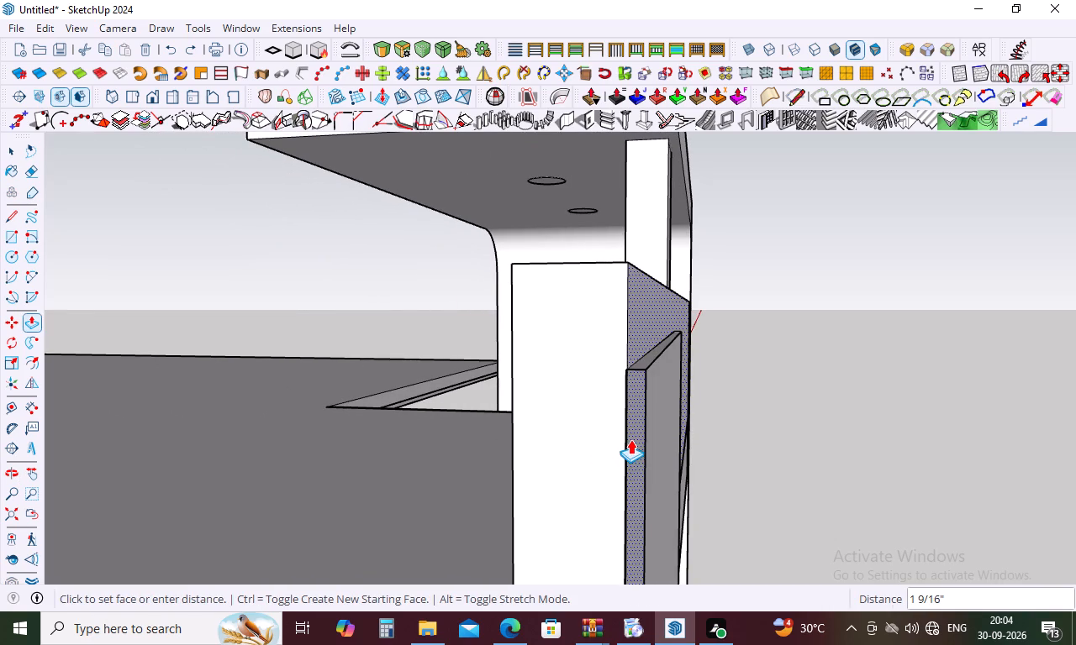
{"action": "left_click", "coordinate": [630, 439]}
Push/Pull the roof parapet's front face outward to lie flush with the tall corner panel's front face.
{"action": "middle_click_drag", "start_coordinate": [746, 325], "coordinate": [566, 391]}
{"action": "scroll", "coordinate": [558, 342], "scroll_direction": "down", "scroll_amount": 5}
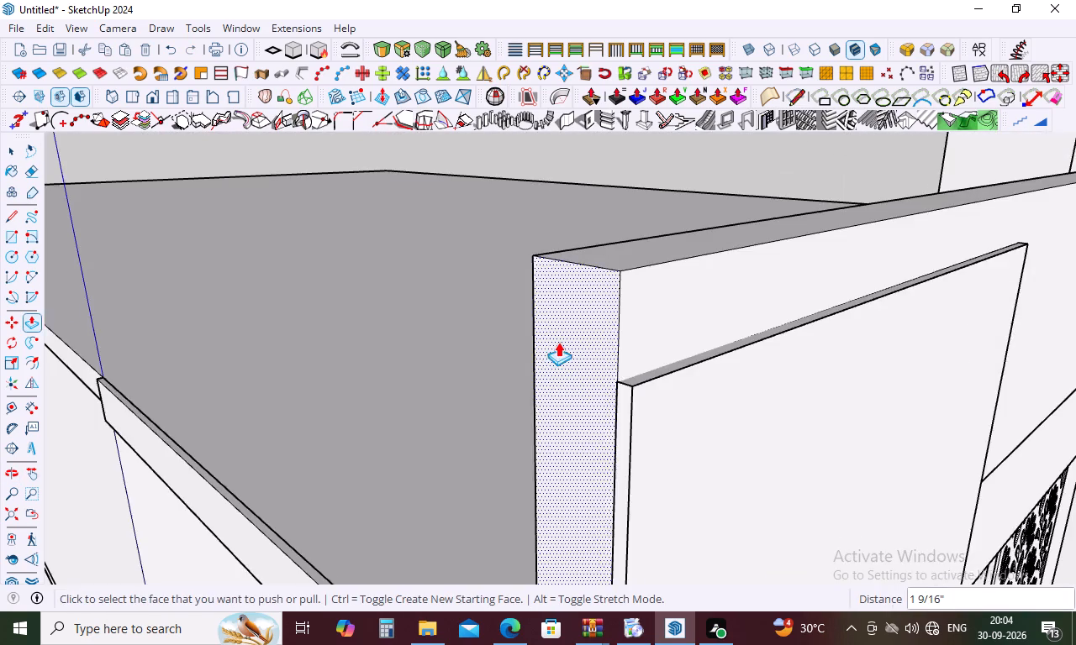
{"action": "scroll", "coordinate": [558, 334], "scroll_direction": "down", "scroll_amount": 20}
{"action": "scroll", "coordinate": [558, 334], "scroll_direction": "down", "scroll_amount": 2}
{"action": "middle_click_drag", "start_coordinate": [889, 414], "coordinate": [837, 396]}
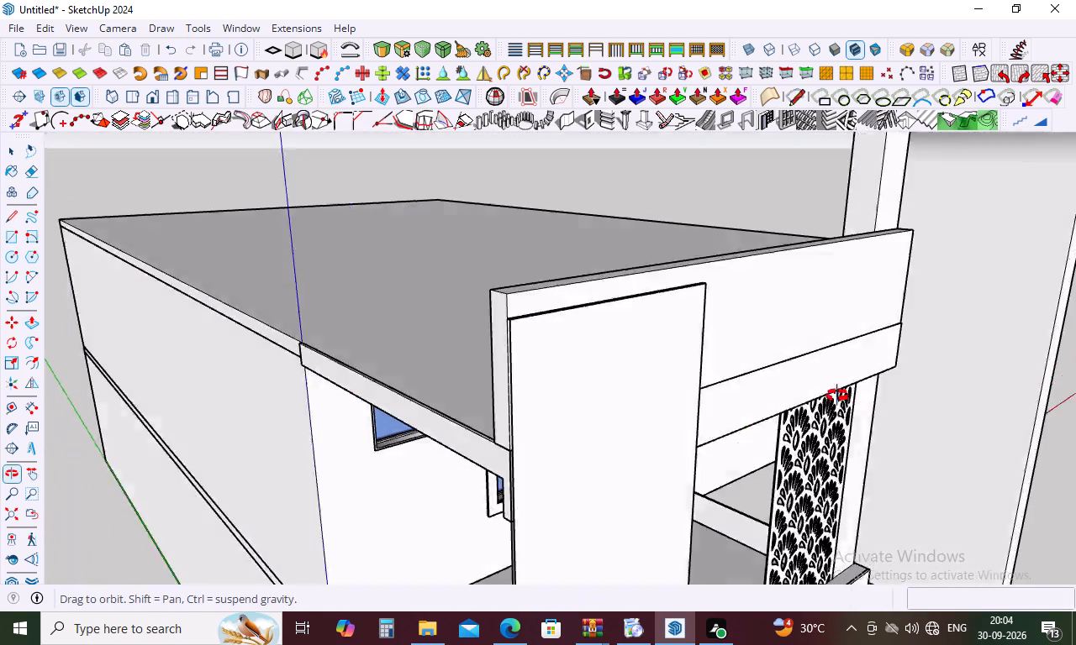
{"action": "middle_click_drag", "start_coordinate": [837, 396], "coordinate": [746, 403]}
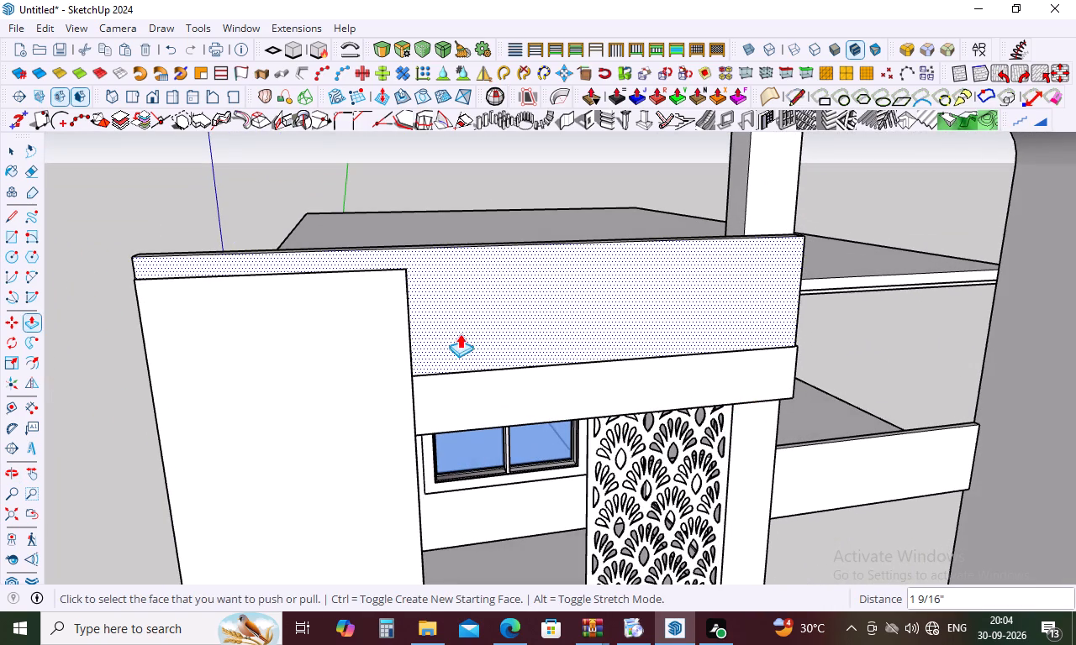
{"action": "left_click", "coordinate": [467, 326]}
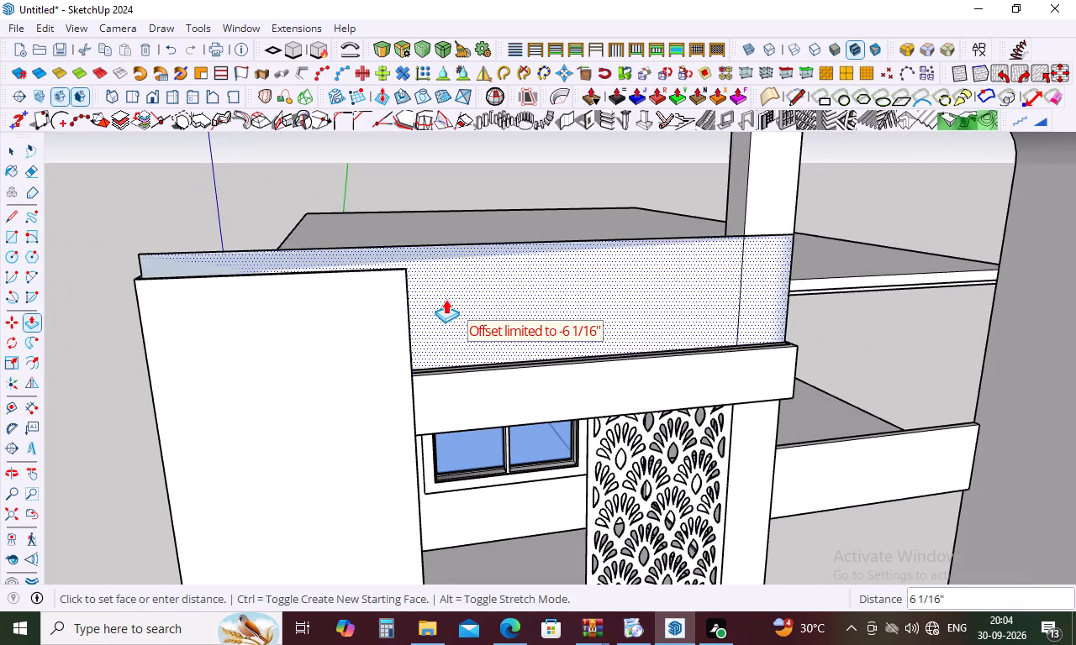
{"action": "left_click", "coordinate": [401, 285]}
{"action": "key", "text": "space"}
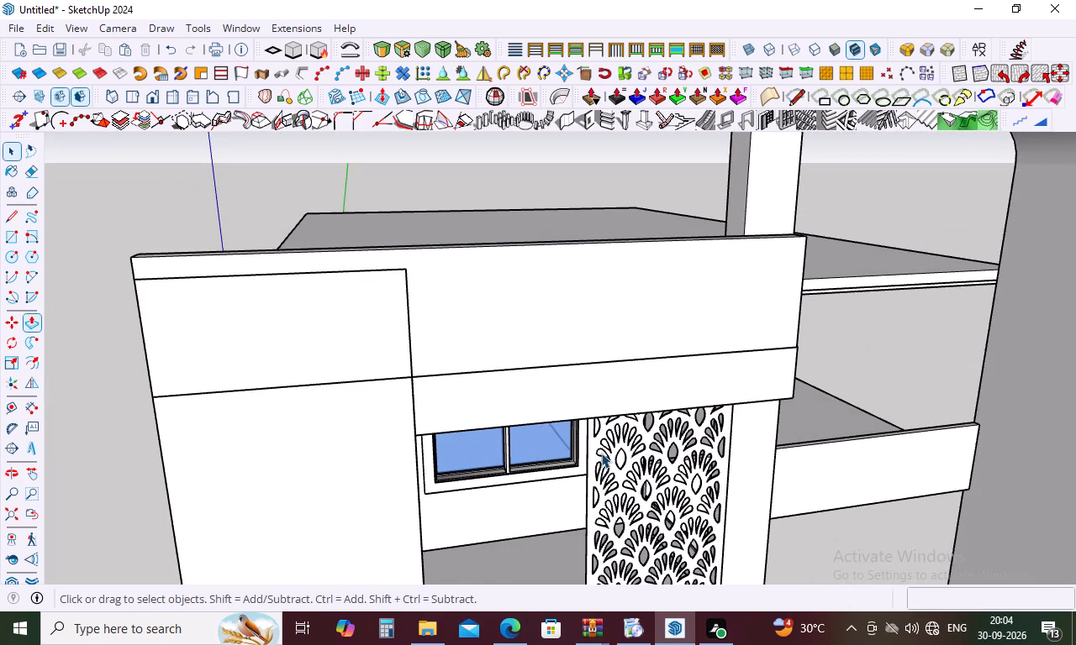
Erase the tall panel's top edge and the upper part of its inner vertical edge from the parapet face.
{"action": "key", "text": "e"}
{"action": "left_click", "coordinate": [386, 271]}
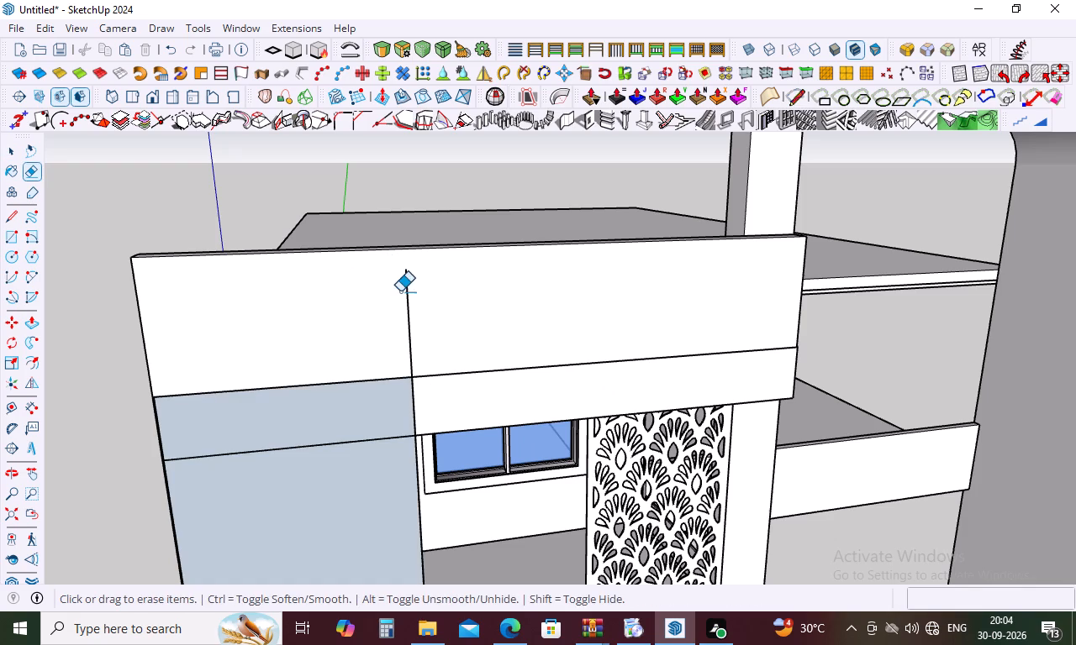
{"action": "left_click", "coordinate": [407, 296]}
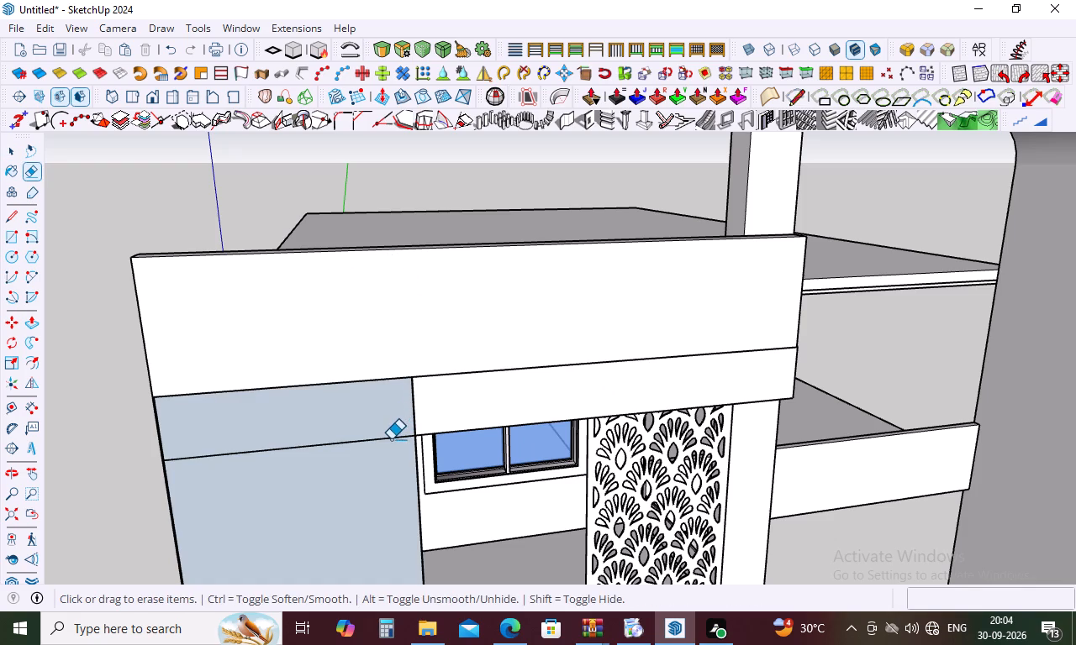
Draw a rectangle about 5' 5 15/16" by 14' 2" from the roof parapet's top outer corner to the tall panel's lower inner corner.
{"action": "scroll", "coordinate": [496, 293], "scroll_direction": "down", "scroll_amount": 13}
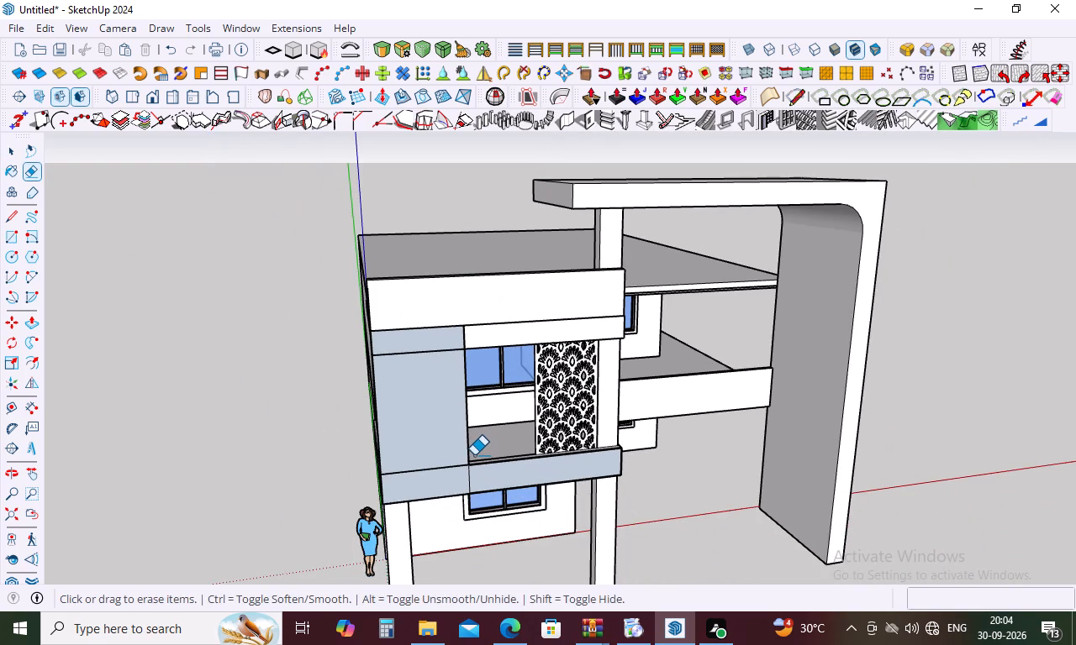
{"action": "key", "text": "r"}
{"action": "left_click", "coordinate": [367, 279]}
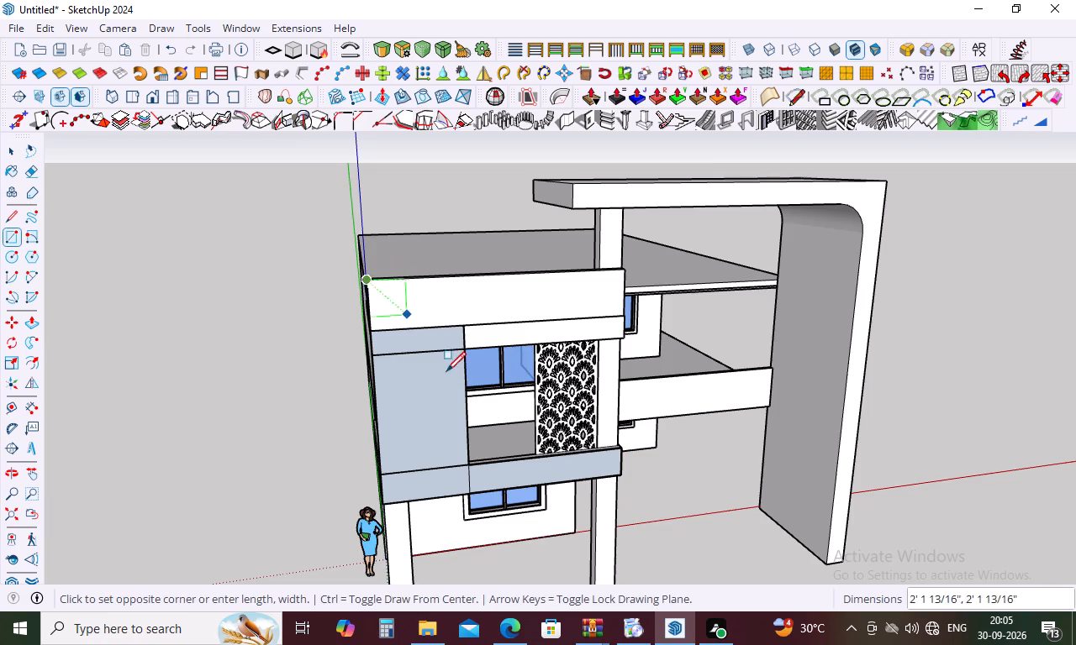
{"action": "left_click", "coordinate": [471, 492]}
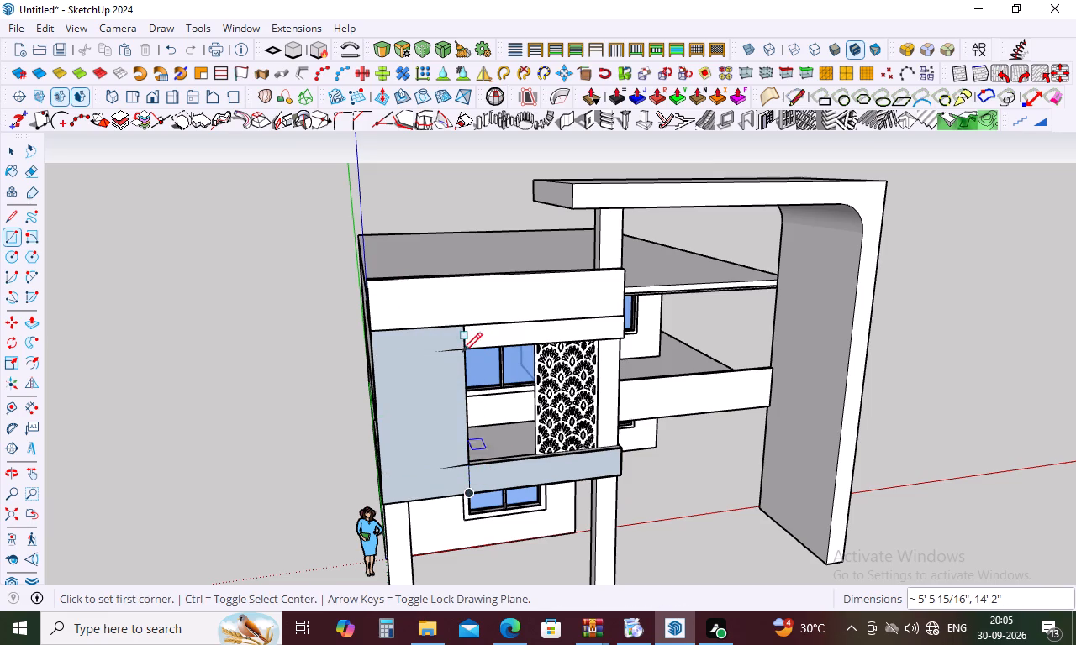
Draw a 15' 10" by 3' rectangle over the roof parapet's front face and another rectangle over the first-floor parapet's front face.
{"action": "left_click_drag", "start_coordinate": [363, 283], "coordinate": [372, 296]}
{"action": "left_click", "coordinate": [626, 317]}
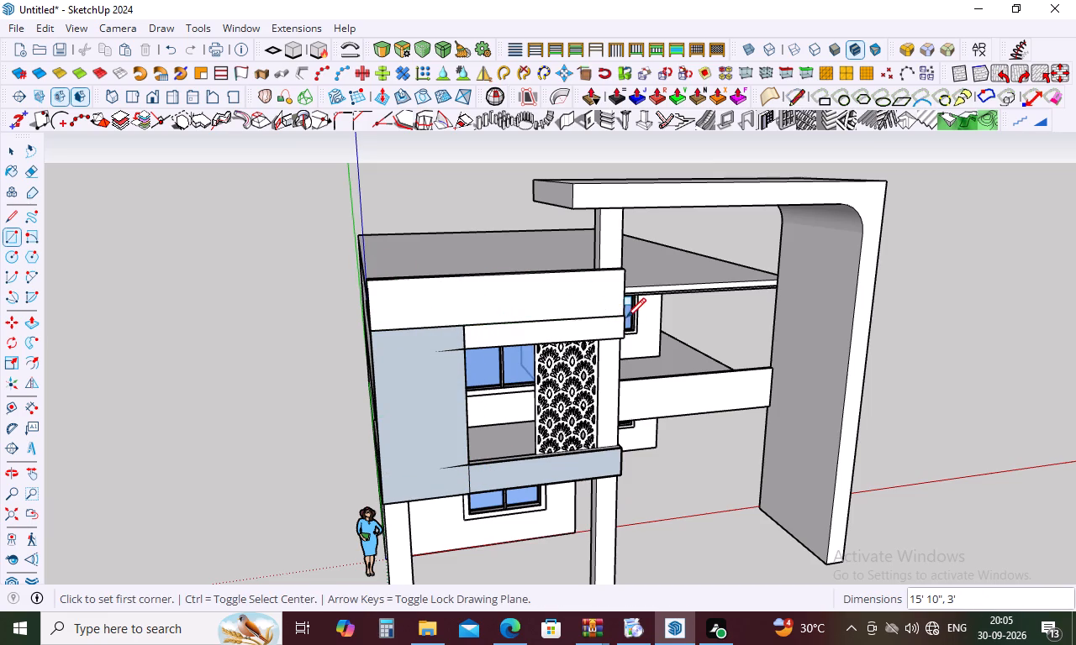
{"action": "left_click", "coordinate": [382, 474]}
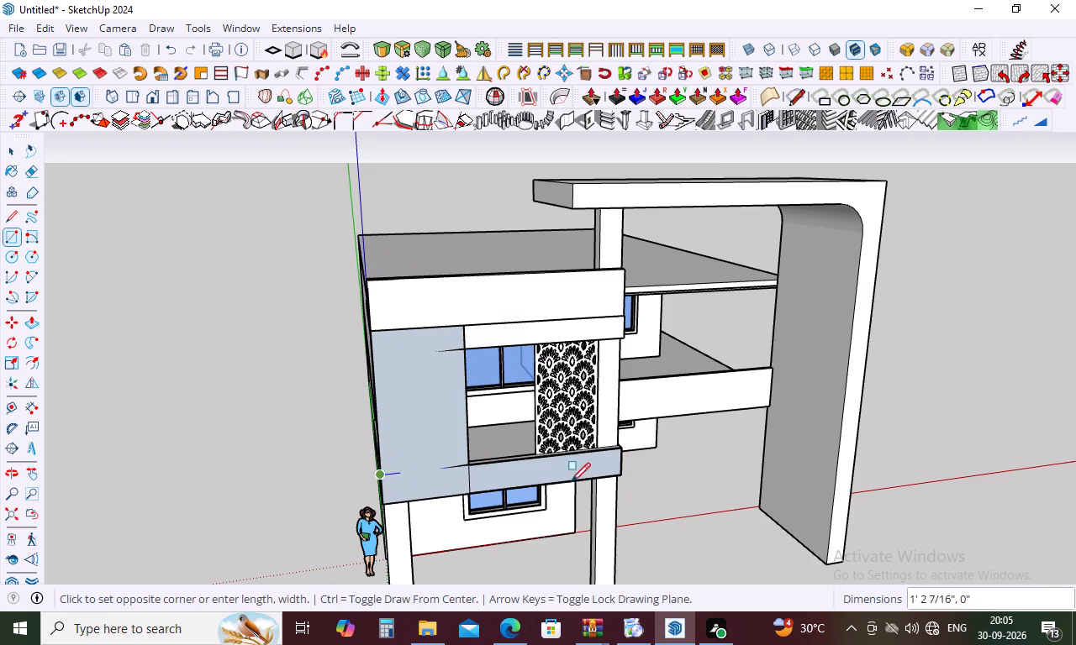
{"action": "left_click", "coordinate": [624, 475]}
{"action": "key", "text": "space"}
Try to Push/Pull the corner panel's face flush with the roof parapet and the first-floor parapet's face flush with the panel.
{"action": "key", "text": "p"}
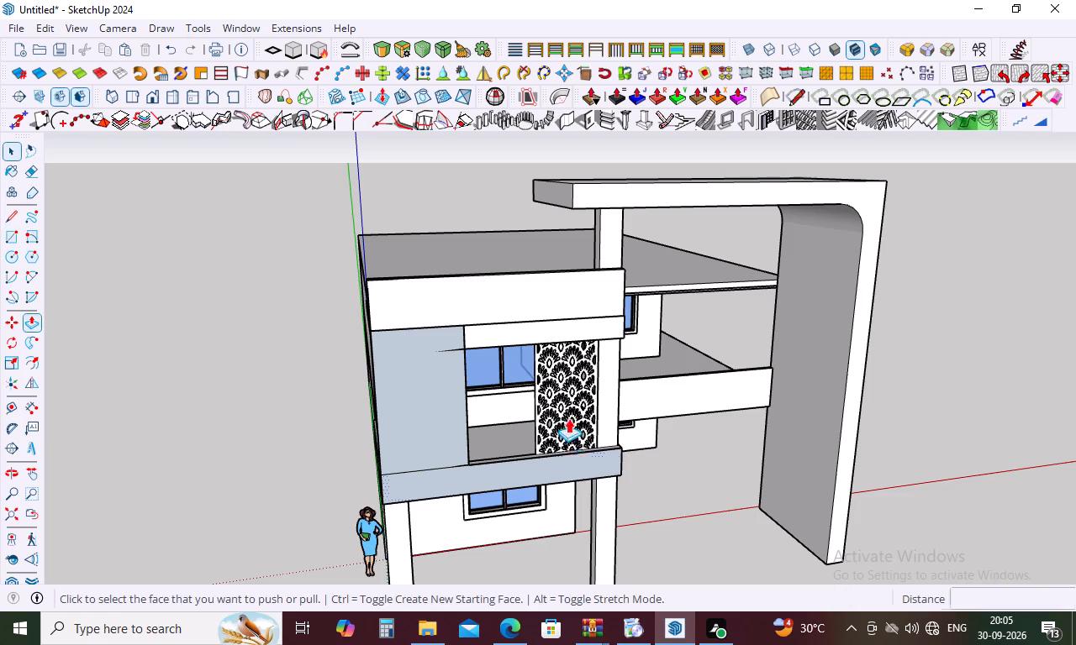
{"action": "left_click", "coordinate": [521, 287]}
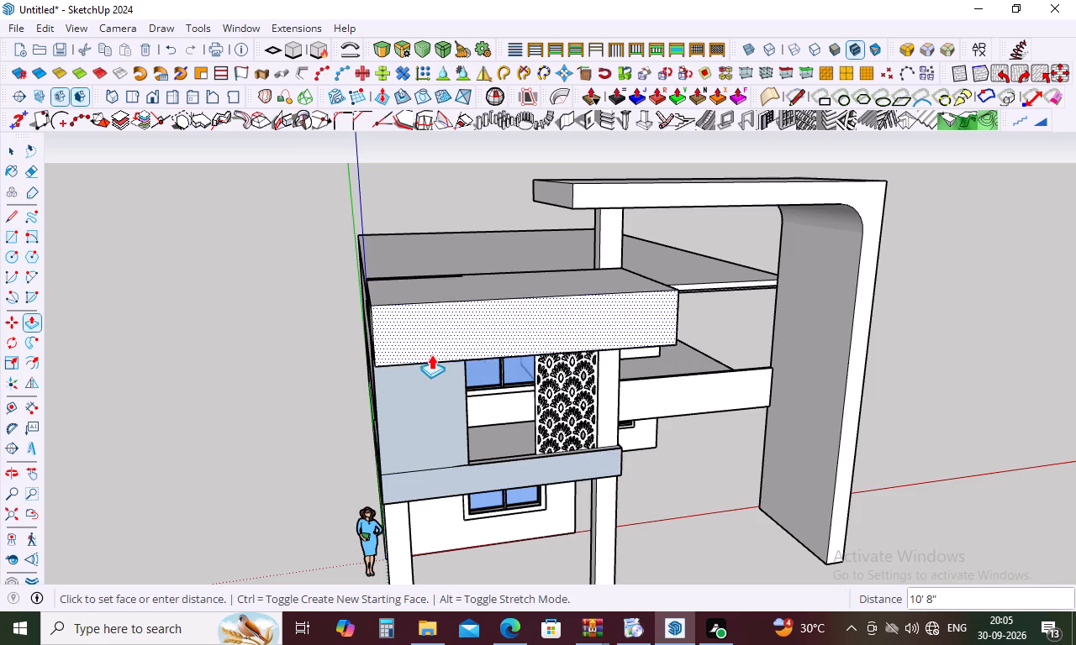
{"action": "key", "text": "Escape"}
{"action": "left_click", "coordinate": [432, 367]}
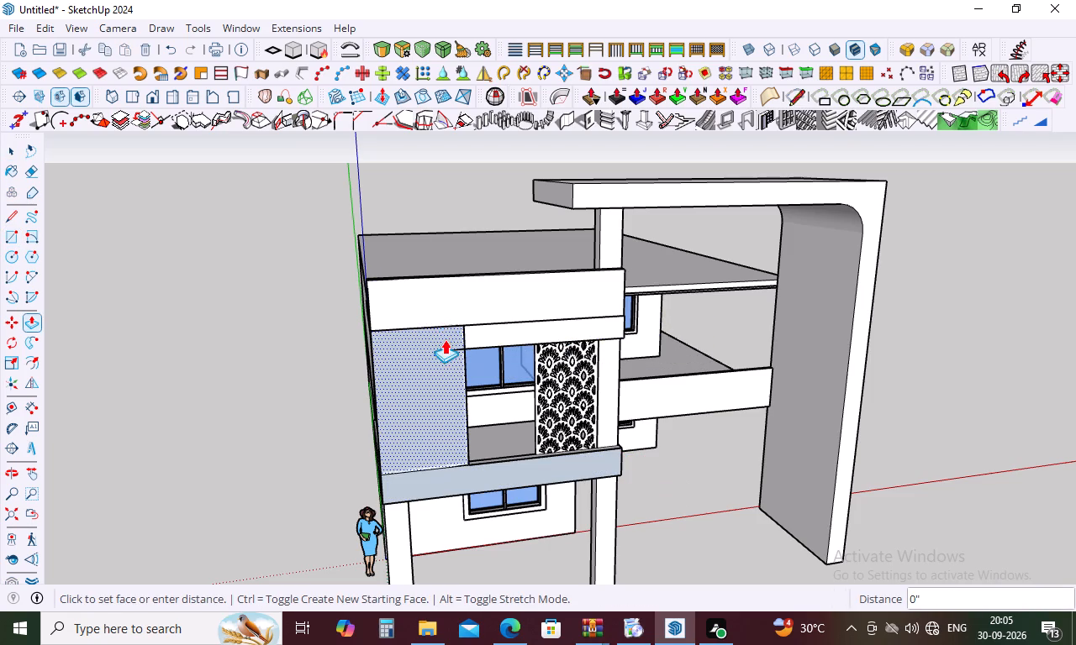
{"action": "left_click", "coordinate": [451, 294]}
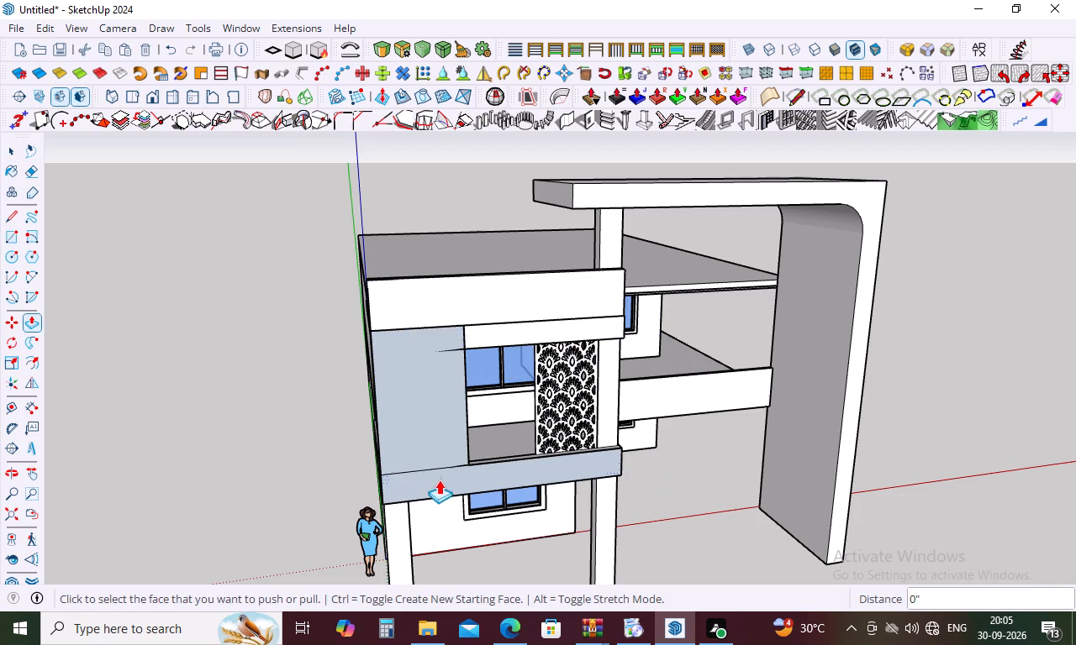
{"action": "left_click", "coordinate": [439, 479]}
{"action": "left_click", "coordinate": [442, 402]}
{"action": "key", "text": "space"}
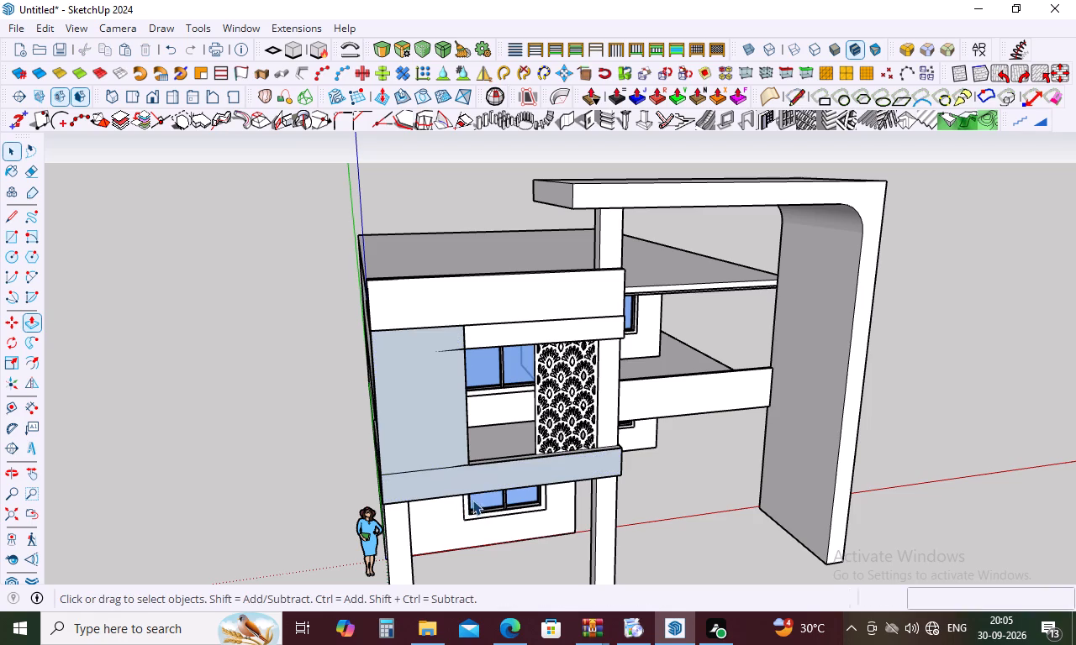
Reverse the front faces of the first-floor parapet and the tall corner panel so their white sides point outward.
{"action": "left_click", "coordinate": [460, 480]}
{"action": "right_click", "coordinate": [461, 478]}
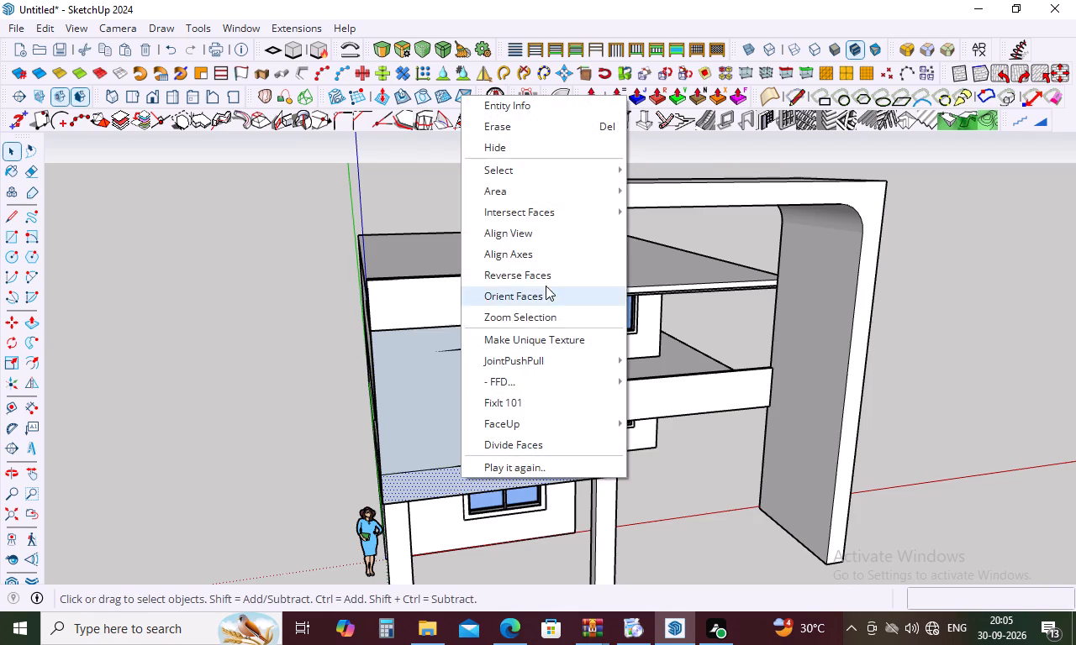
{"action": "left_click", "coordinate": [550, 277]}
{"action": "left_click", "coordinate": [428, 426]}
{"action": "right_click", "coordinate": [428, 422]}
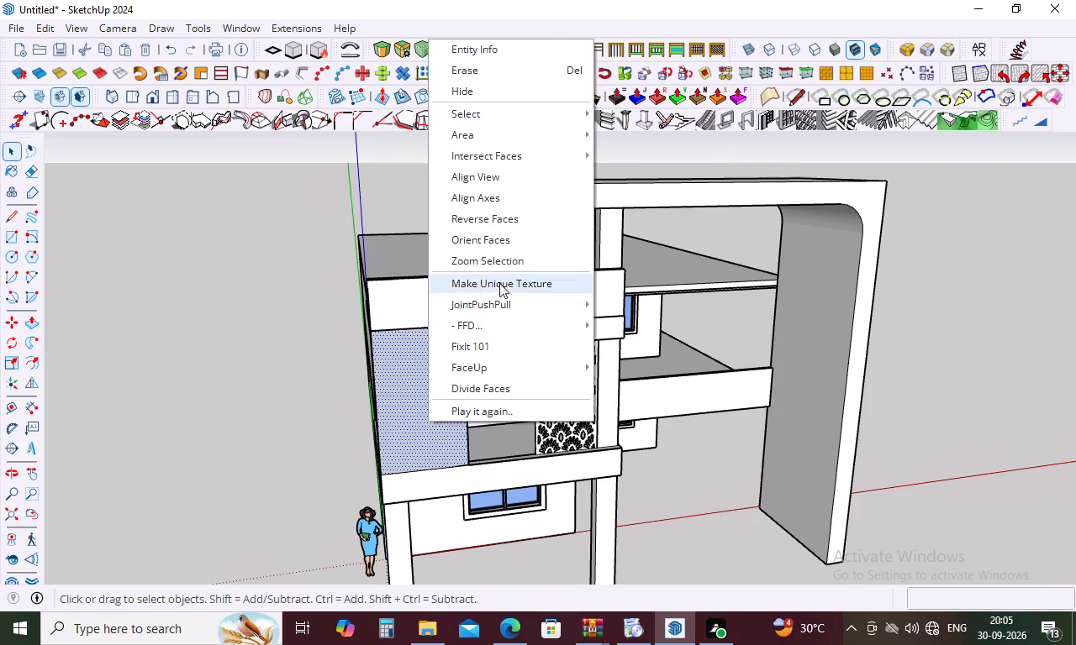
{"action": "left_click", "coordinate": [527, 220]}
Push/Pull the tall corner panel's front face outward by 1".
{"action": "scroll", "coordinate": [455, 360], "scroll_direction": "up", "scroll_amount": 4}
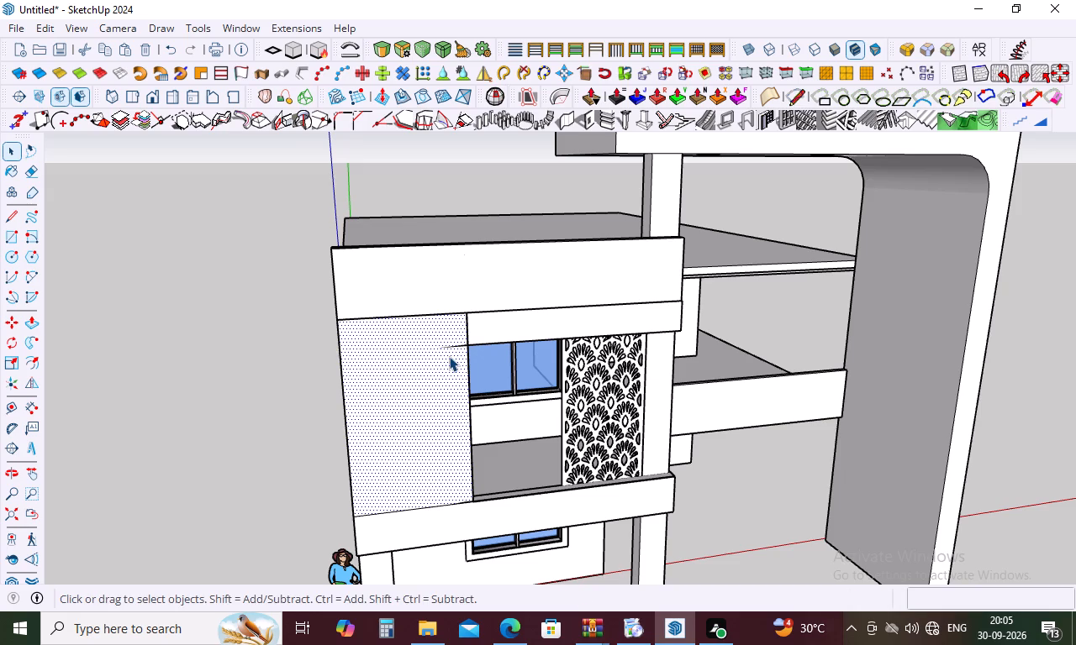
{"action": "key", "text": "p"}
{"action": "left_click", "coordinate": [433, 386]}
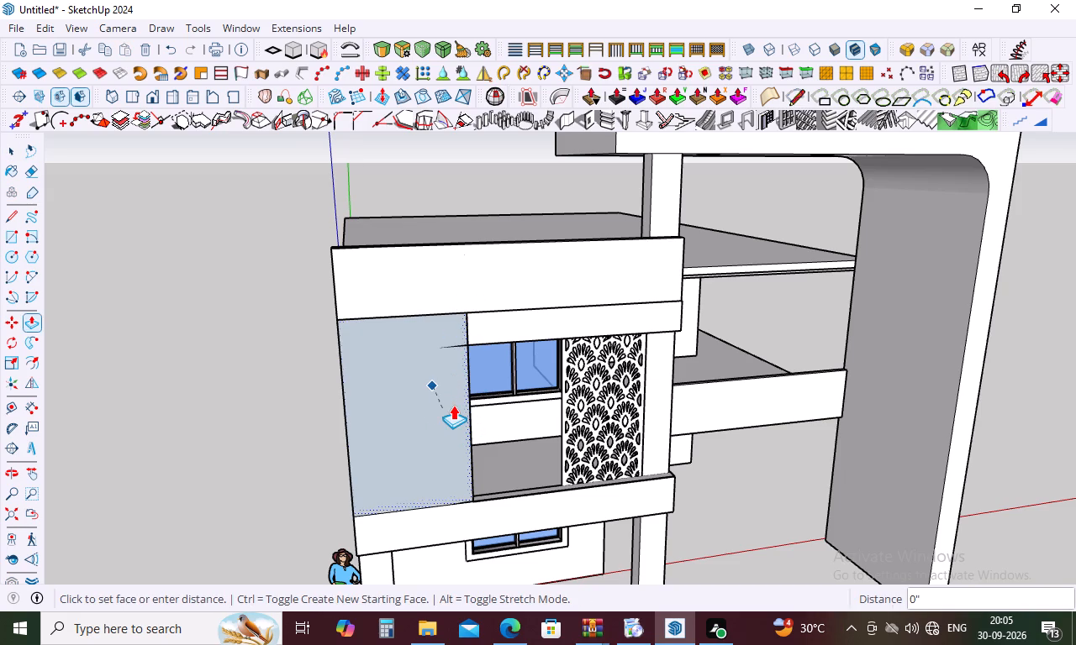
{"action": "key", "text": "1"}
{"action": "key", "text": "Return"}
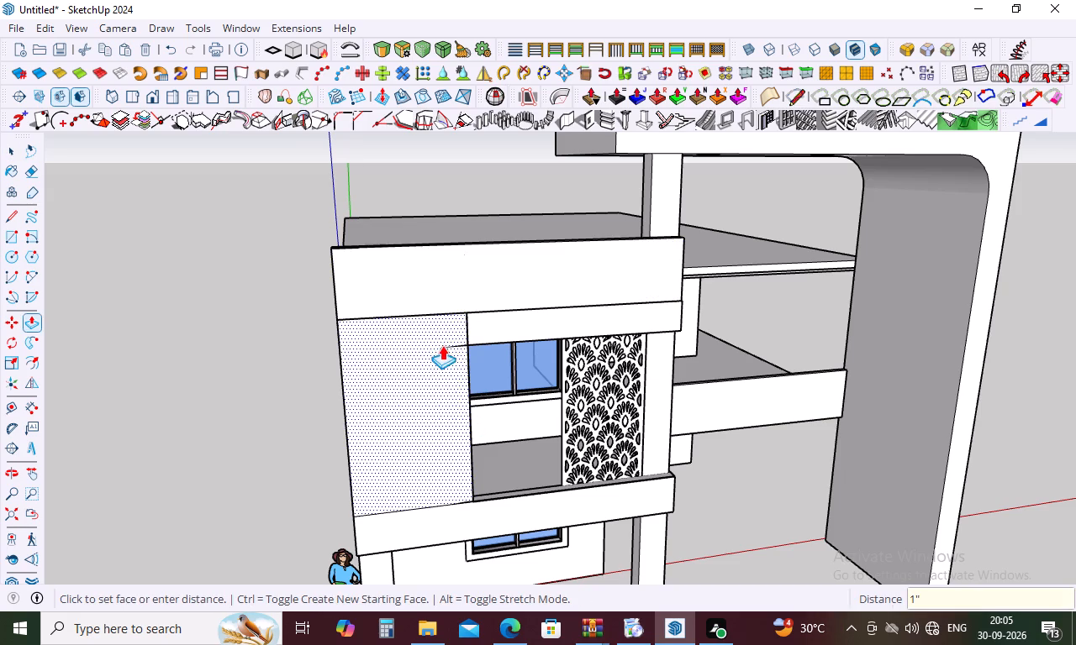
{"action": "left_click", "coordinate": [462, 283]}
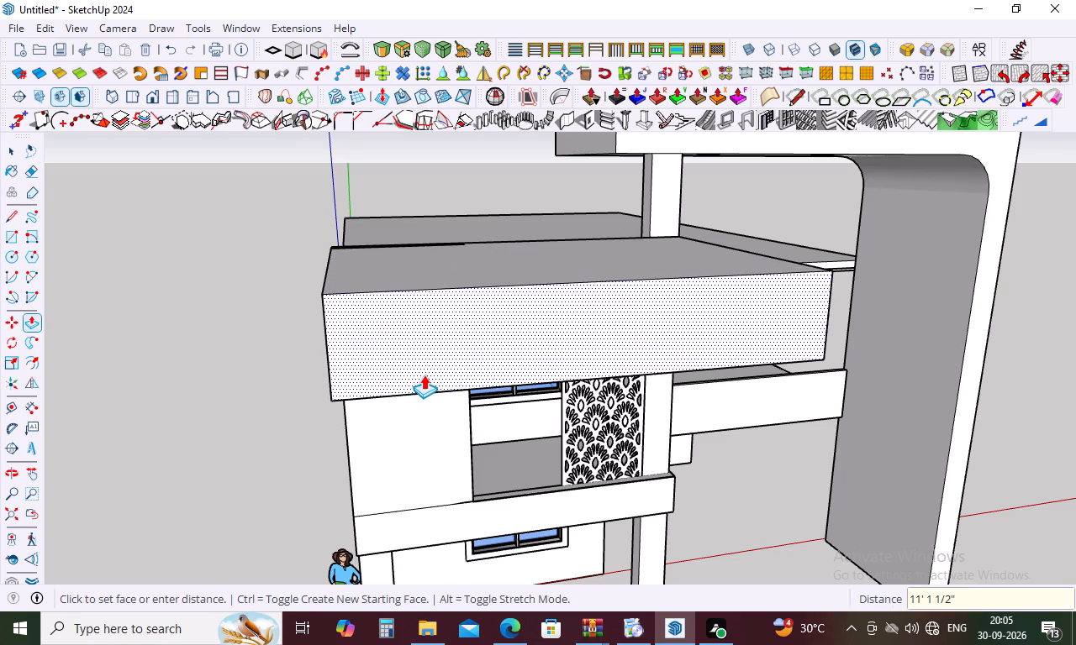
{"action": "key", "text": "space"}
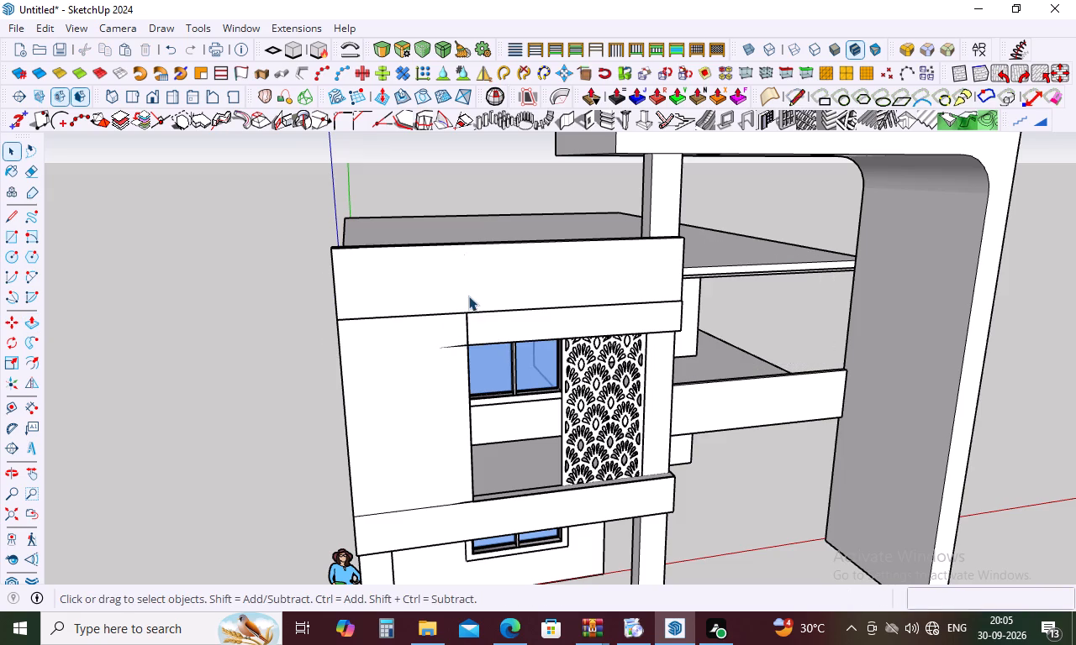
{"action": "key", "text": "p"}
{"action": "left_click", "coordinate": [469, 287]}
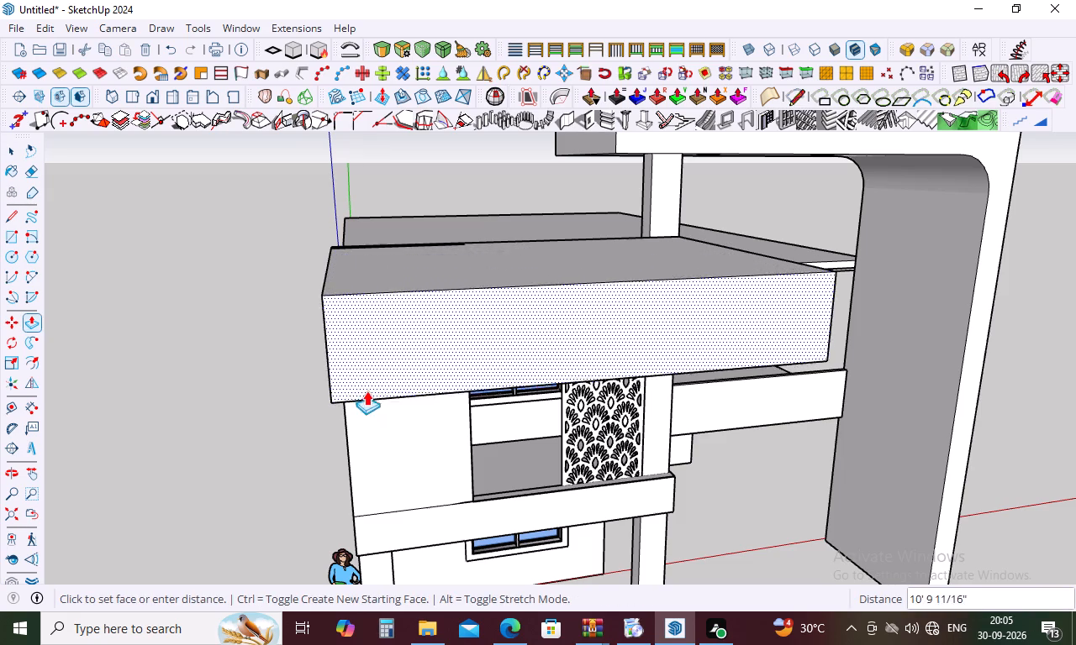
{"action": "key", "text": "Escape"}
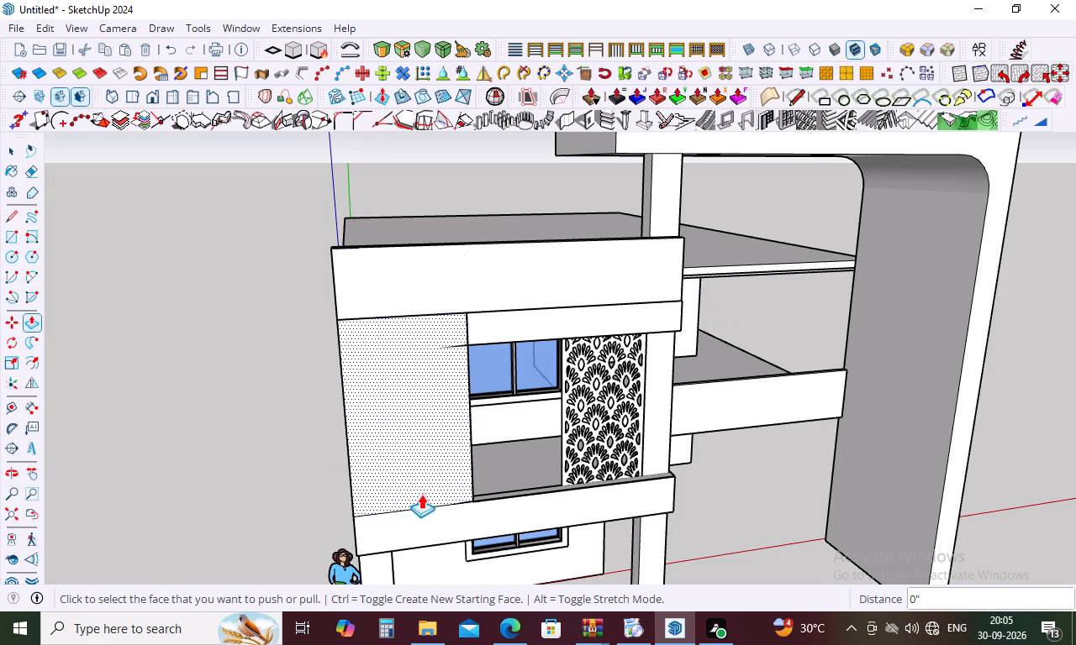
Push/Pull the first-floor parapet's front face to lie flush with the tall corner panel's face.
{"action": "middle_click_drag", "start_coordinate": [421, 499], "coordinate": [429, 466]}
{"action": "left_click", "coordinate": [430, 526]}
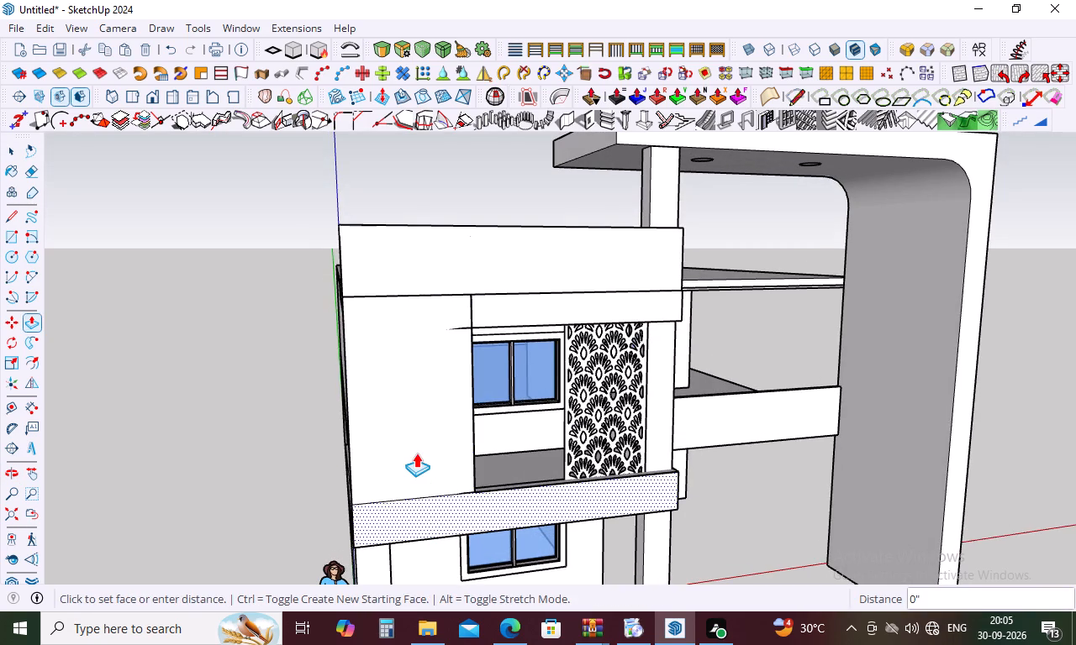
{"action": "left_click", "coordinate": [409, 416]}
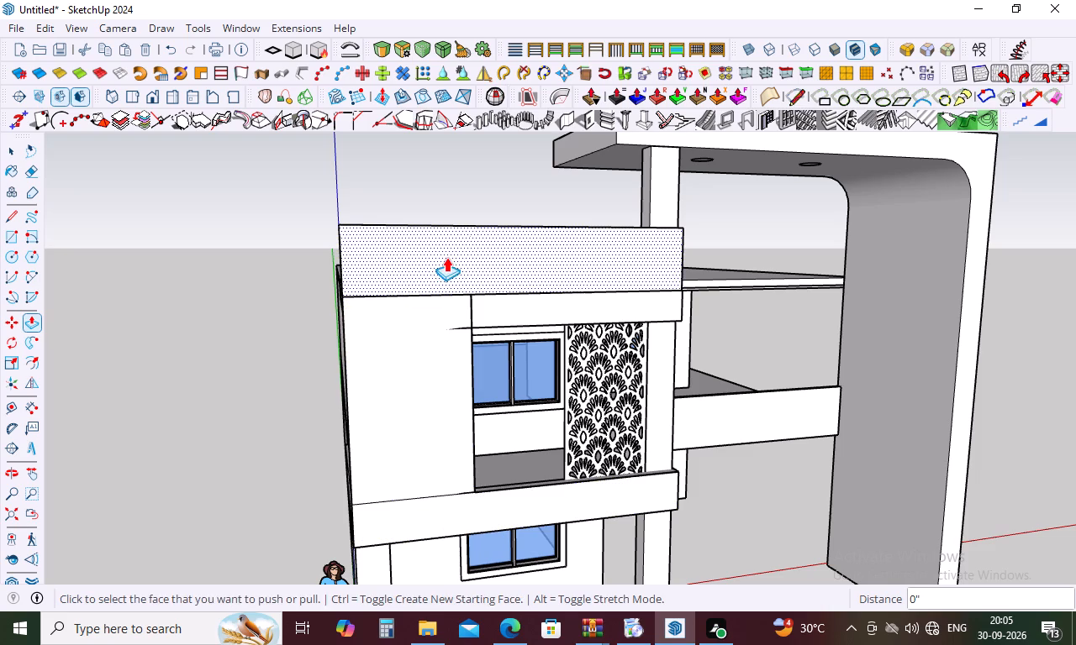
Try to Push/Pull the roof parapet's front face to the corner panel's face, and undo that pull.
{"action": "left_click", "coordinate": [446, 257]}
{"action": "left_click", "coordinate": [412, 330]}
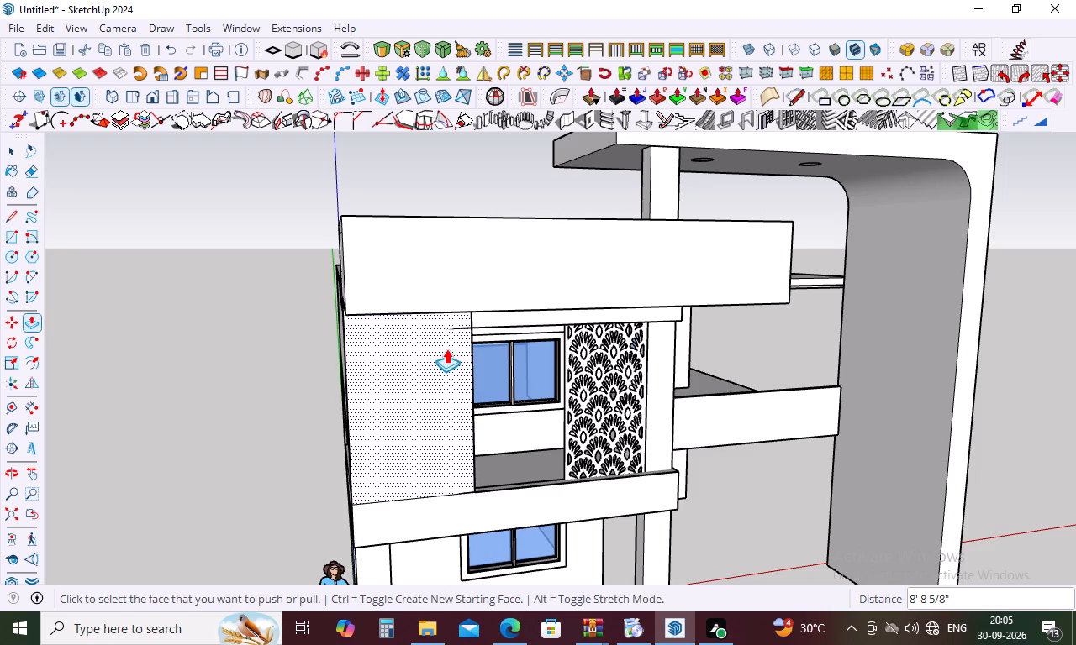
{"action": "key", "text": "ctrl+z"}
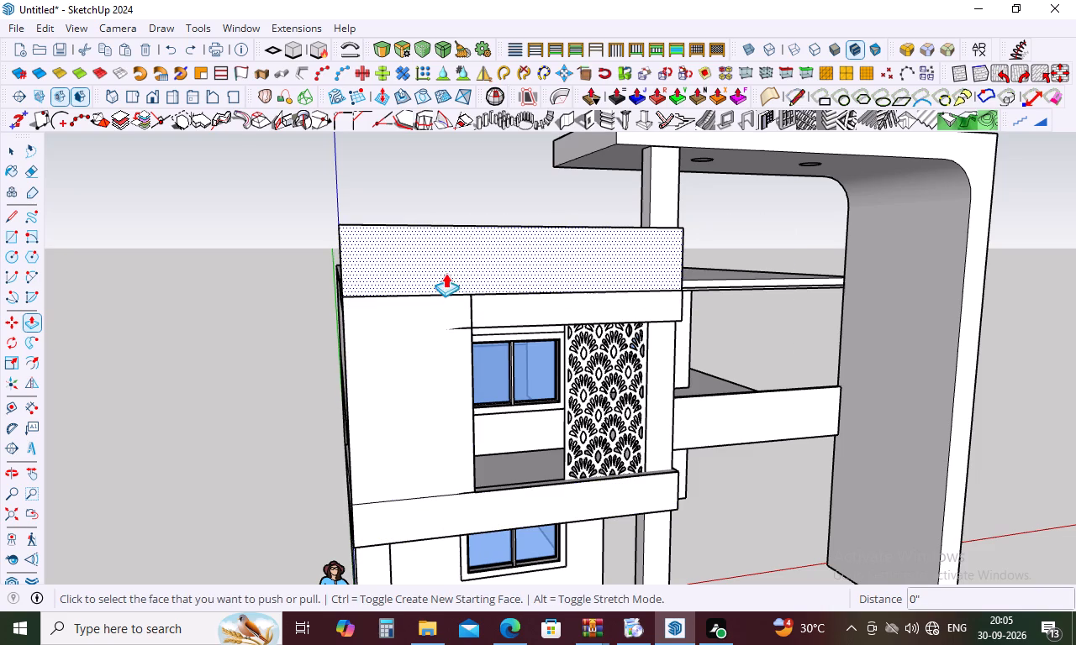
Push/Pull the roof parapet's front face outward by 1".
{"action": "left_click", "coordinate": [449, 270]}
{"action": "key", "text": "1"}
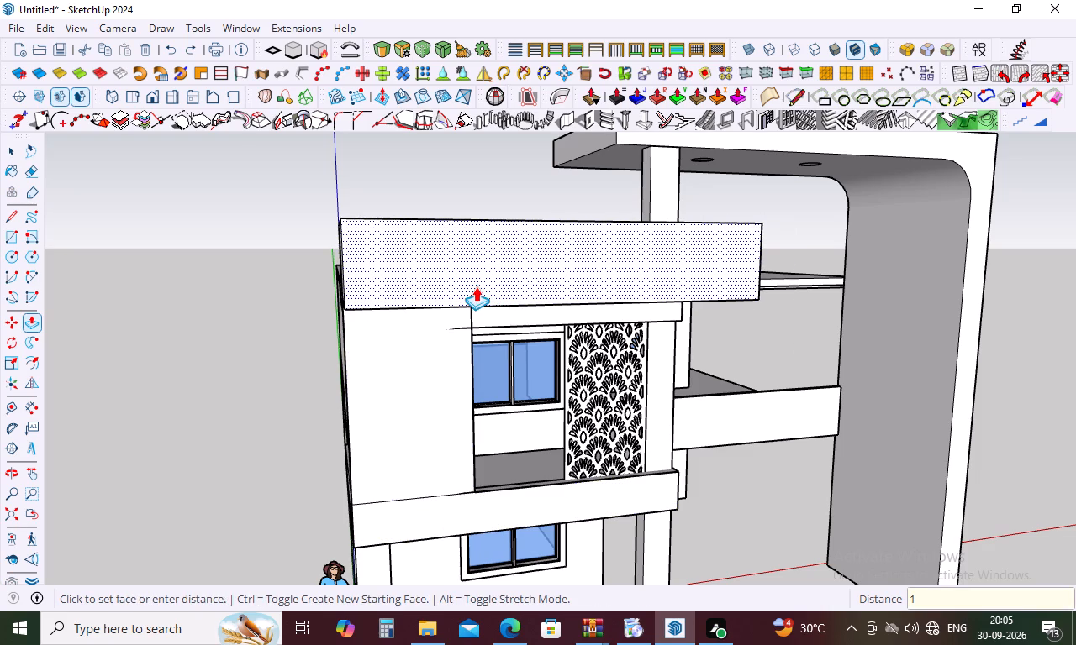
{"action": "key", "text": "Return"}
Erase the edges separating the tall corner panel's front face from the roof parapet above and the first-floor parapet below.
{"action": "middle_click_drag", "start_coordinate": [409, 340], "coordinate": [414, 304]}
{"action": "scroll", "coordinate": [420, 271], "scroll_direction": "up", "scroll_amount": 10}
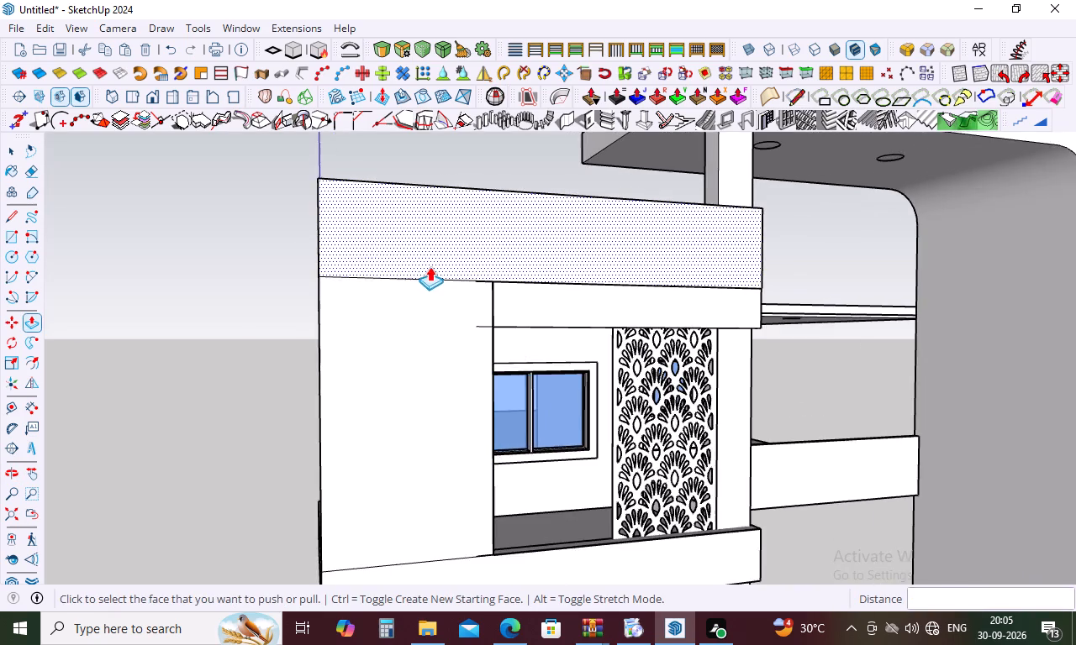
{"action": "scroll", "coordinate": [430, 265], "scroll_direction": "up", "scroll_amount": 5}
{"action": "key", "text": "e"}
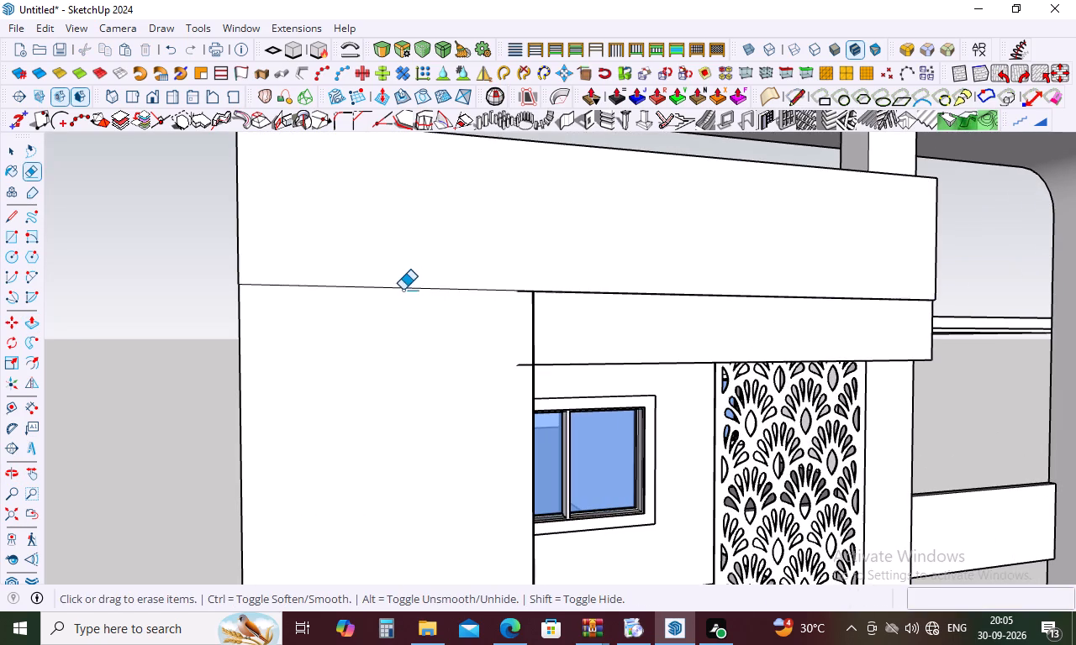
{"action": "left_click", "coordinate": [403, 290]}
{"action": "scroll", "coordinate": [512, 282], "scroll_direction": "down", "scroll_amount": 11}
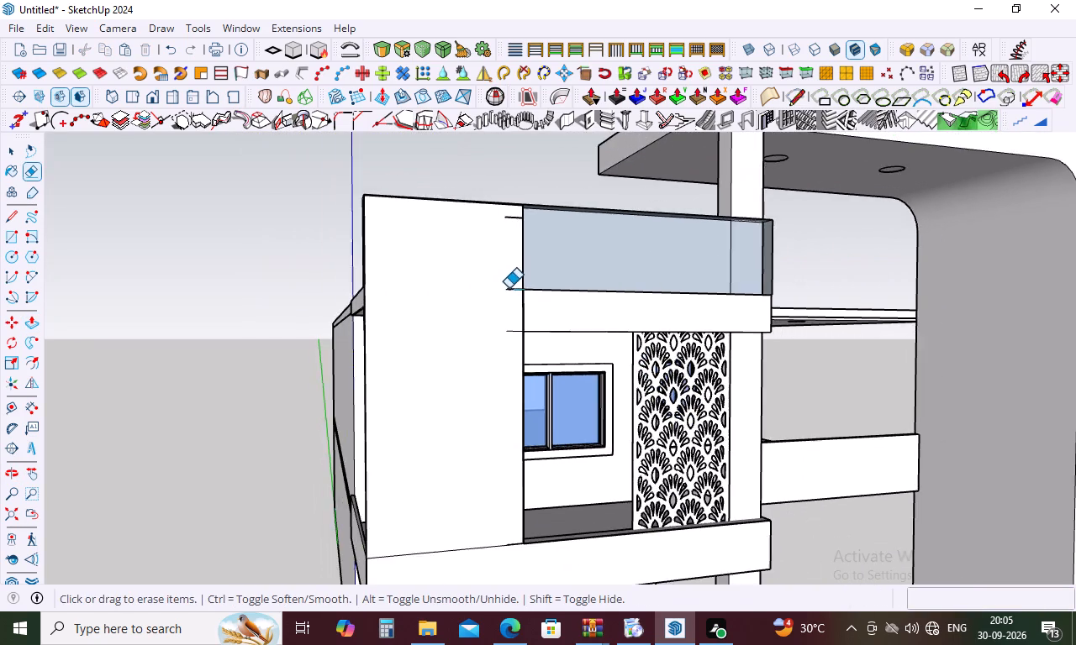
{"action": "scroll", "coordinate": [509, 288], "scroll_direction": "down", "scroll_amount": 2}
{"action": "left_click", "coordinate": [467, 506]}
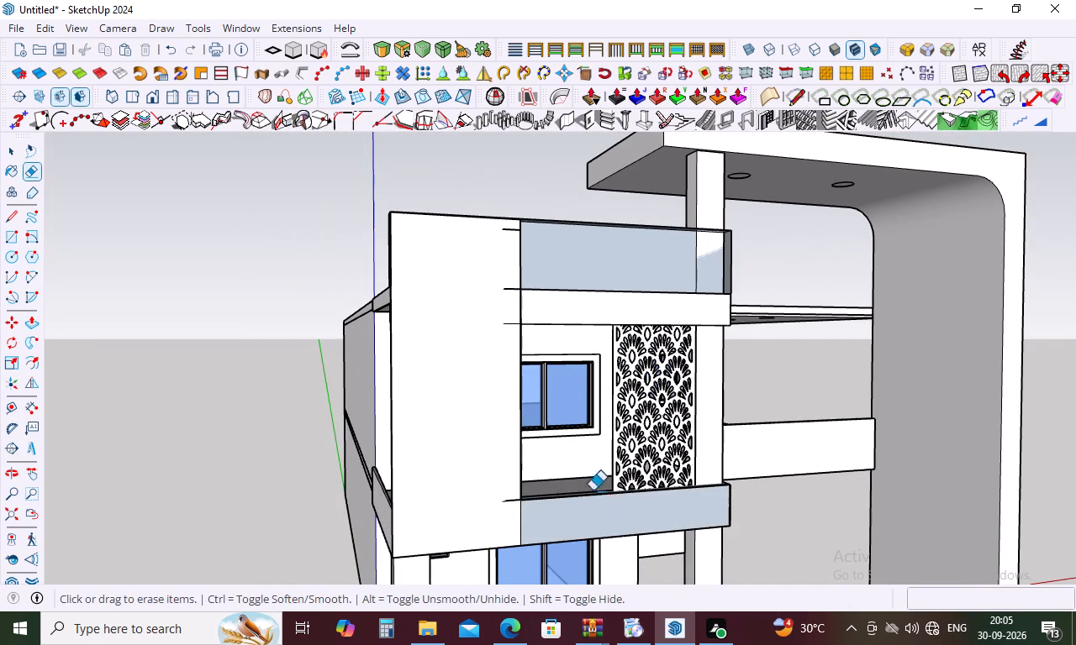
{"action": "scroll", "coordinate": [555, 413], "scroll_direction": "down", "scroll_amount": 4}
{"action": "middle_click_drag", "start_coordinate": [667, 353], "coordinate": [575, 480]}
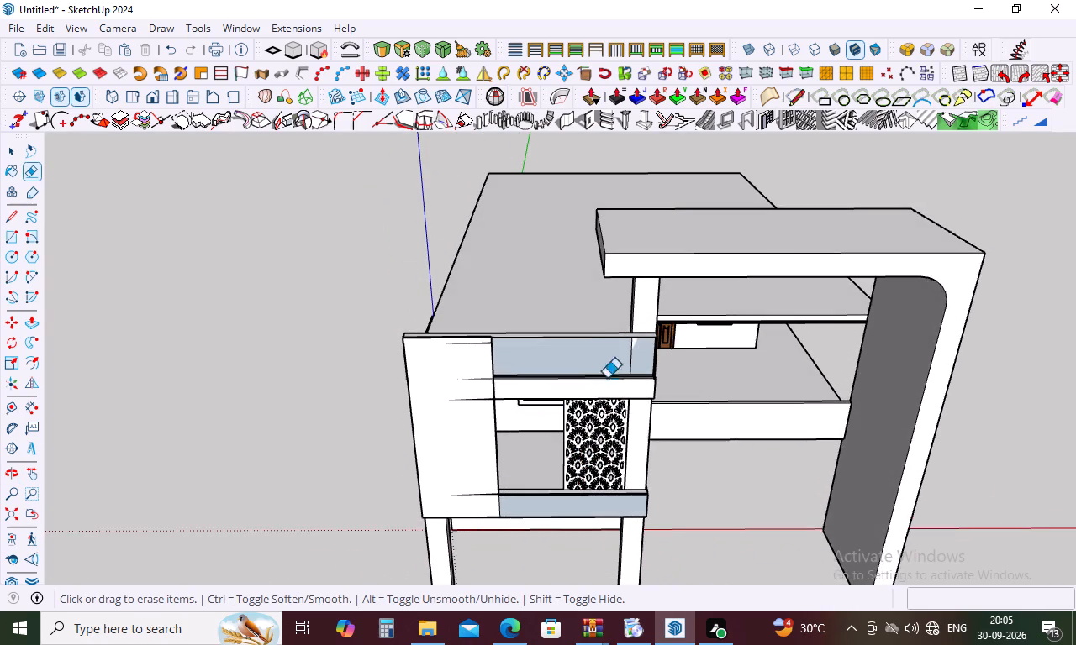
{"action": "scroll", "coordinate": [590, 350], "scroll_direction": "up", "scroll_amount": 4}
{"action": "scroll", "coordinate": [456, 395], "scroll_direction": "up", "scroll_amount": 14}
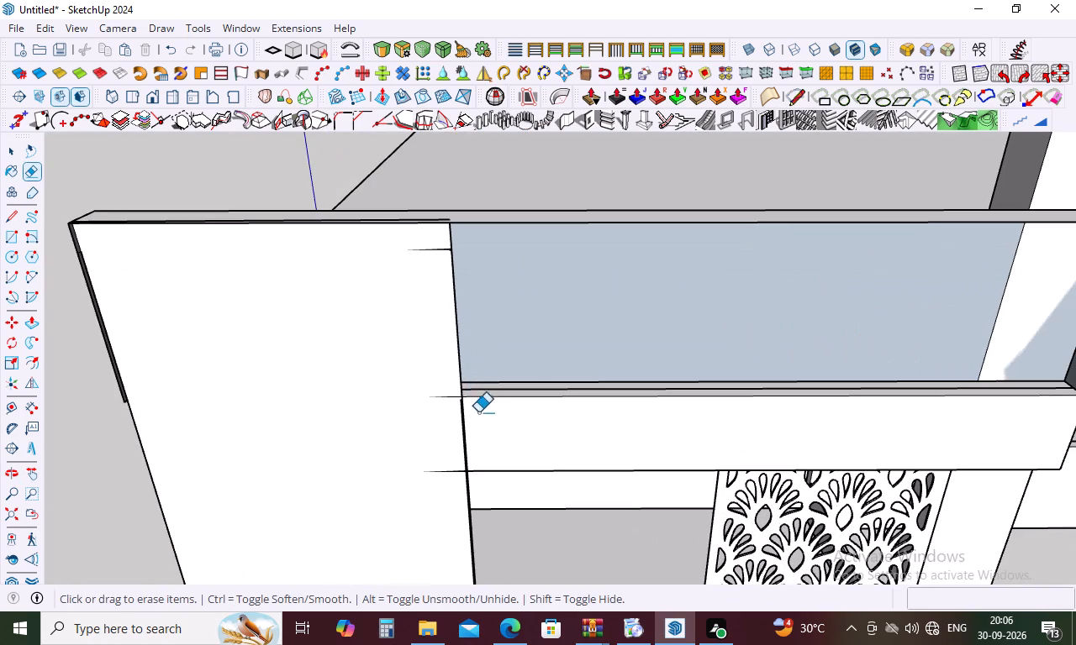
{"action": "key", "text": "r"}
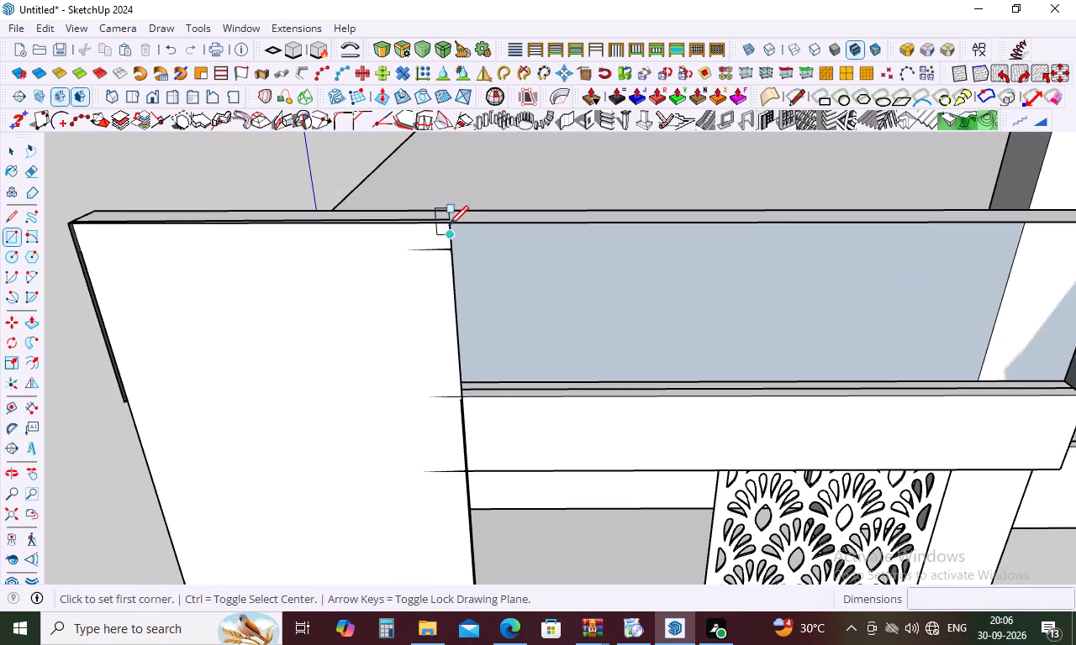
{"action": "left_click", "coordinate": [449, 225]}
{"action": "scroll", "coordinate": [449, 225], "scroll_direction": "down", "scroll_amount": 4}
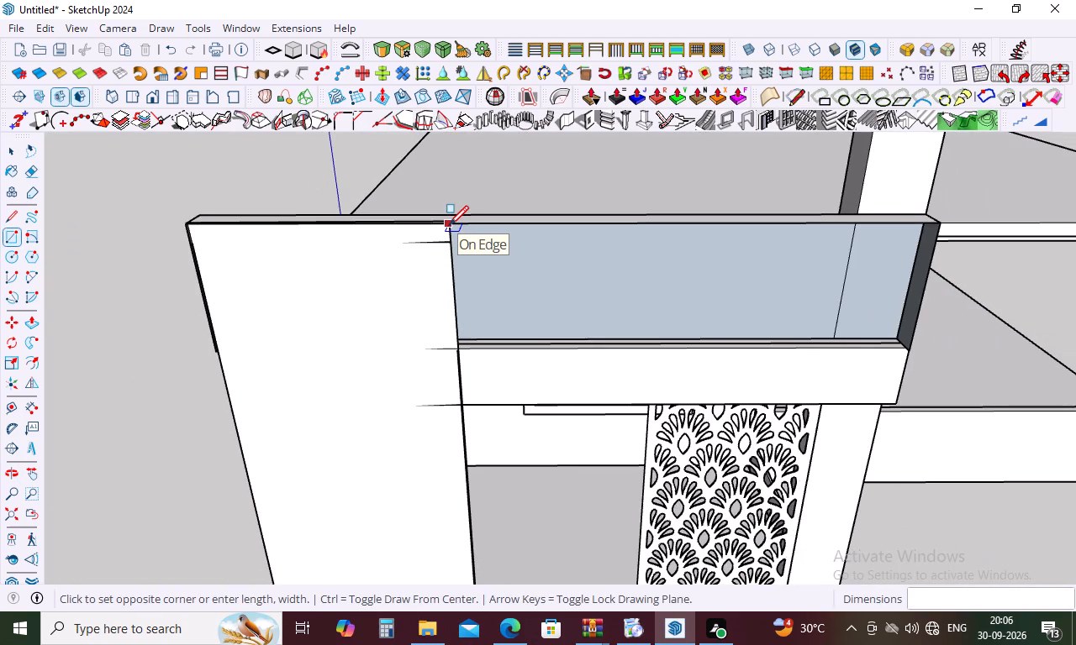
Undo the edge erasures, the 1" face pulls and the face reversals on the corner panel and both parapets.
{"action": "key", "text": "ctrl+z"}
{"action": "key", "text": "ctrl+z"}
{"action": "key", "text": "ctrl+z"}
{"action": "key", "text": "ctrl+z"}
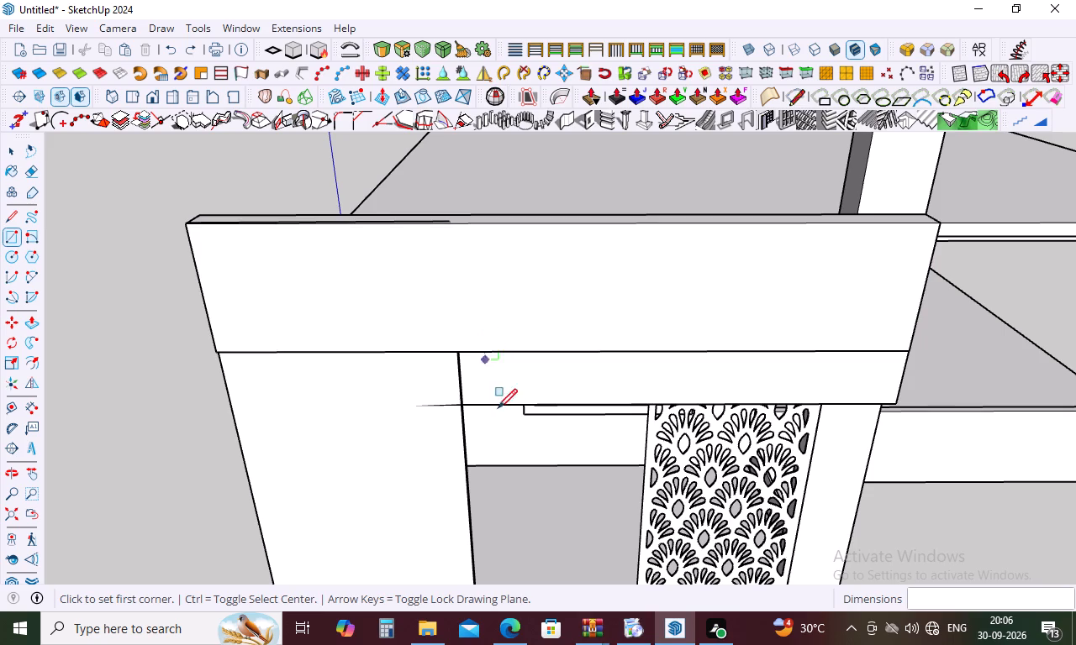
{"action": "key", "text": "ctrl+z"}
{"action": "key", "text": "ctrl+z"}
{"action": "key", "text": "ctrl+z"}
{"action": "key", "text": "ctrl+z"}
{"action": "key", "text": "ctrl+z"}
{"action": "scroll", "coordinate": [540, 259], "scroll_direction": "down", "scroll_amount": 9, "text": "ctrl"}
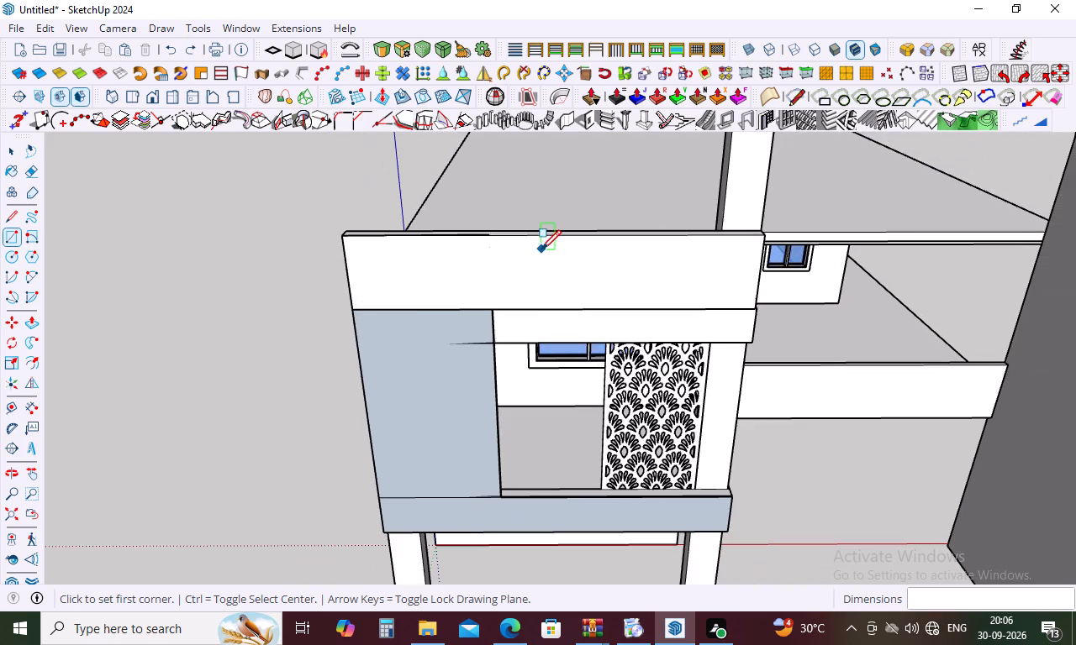
Undo the rectangles, the roof parapet and its merge with the panel, back to the tall corner panel's bare outline.
{"action": "key", "text": "ctrl+z"}
{"action": "key", "text": "ctrl+z"}
{"action": "key", "text": "ctrl+z"}
{"action": "key", "text": "ctrl+z"}
{"action": "key", "text": "ctrl+z"}
{"action": "key", "text": "ctrl+z"}
{"action": "key", "text": "ctrl+z"}
{"action": "key", "text": "ctrl+z"}
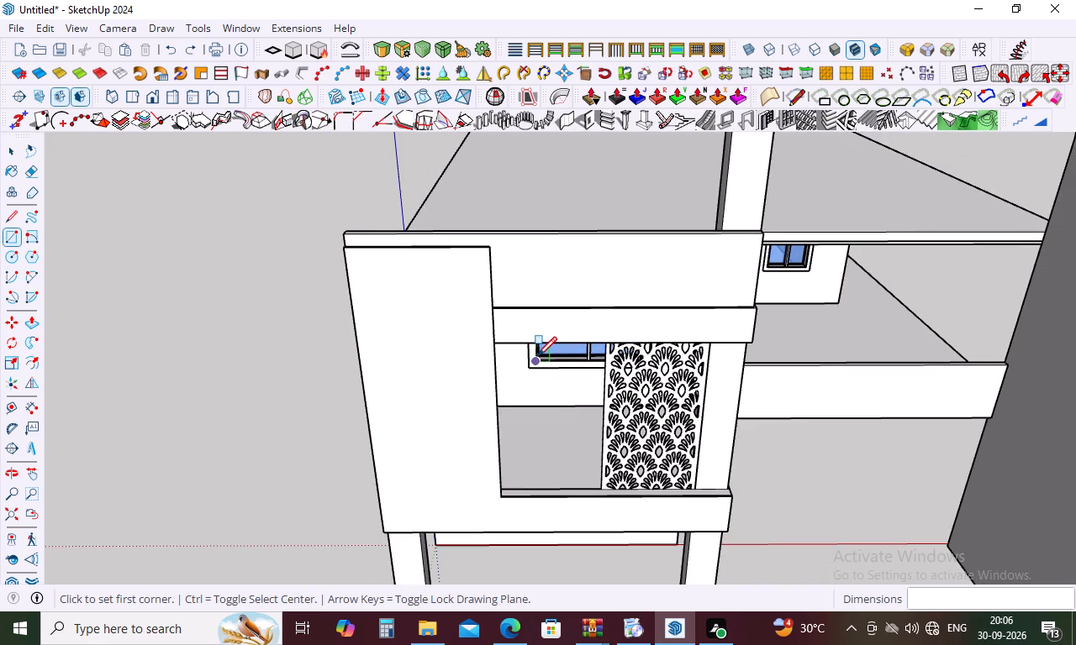
{"action": "key", "text": "ctrl+z"}
{"action": "key", "text": "ctrl+z"}
{"action": "key", "text": "ctrl+z"}
{"action": "key", "text": "ctrl+z"}
{"action": "key", "text": "ctrl+z"}
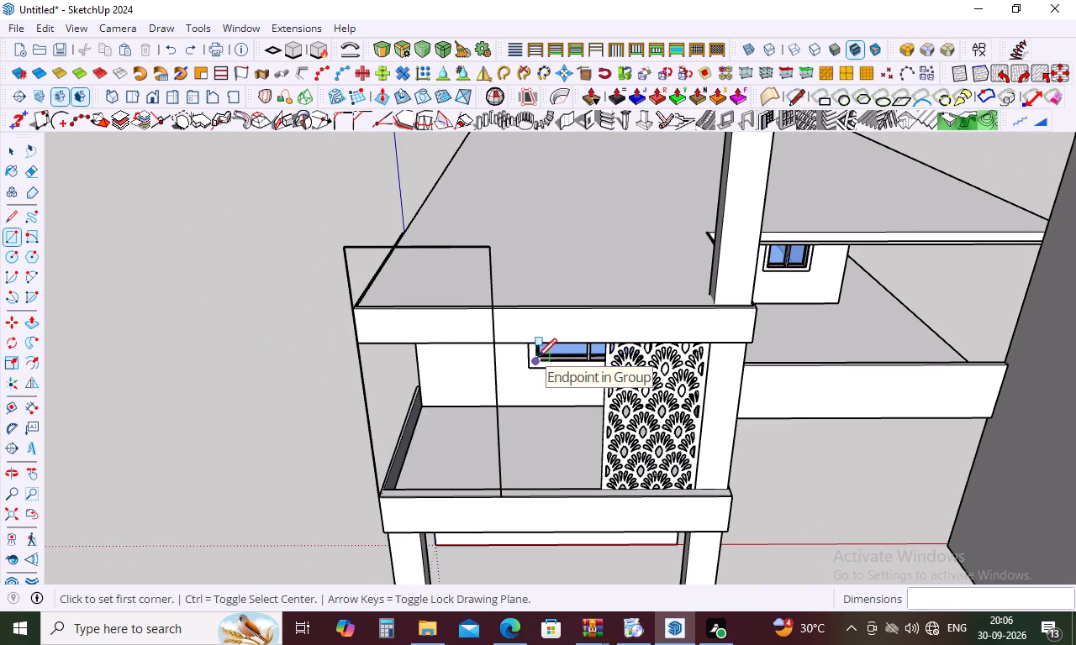
Undo the tall corner panel's outline and the preceding edits to the first-floor balcony parapet's front and side.
{"action": "key", "text": "ctrl+z"}
{"action": "key", "text": "ctrl+z"}
{"action": "key", "text": "ctrl+z"}
{"action": "key", "text": "ctrl+z"}
{"action": "key", "text": "ctrl+z"}
{"action": "key", "text": "ctrl+z"}
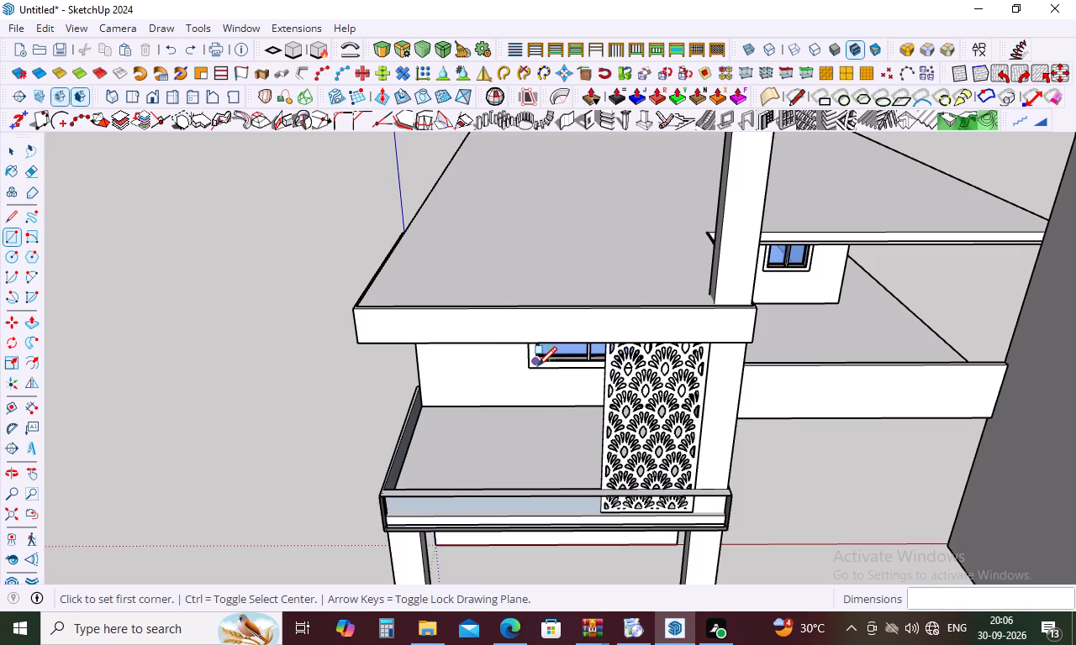
{"action": "key", "text": "ctrl+z"}
{"action": "key", "text": "ctrl+z"}
{"action": "key", "text": "ctrl+z"}
{"action": "key", "text": "ctrl+z"}
{"action": "key", "text": "ctrl+z"}
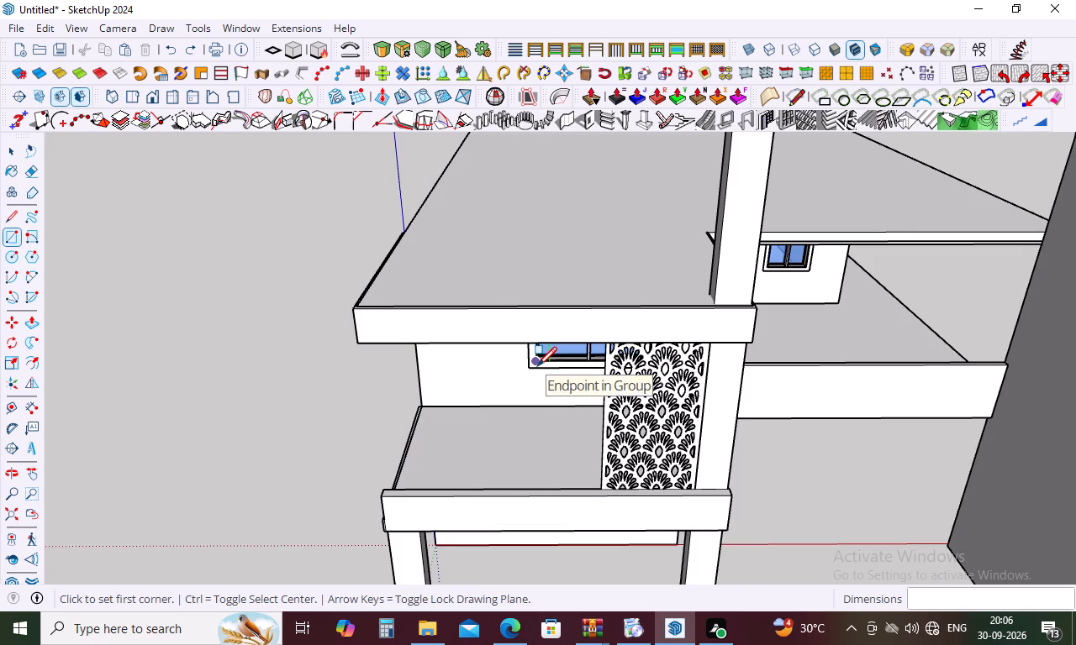
Undo the first-floor balcony parapet's side and front edits, back to the bare slab edge with the tall panel's remnants.
{"action": "key", "text": "ctrl+z"}
{"action": "key", "text": "ctrl+z"}
{"action": "key", "text": "ctrl+z"}
{"action": "key", "text": "ctrl+z"}
{"action": "key", "text": "ctrl+z"}
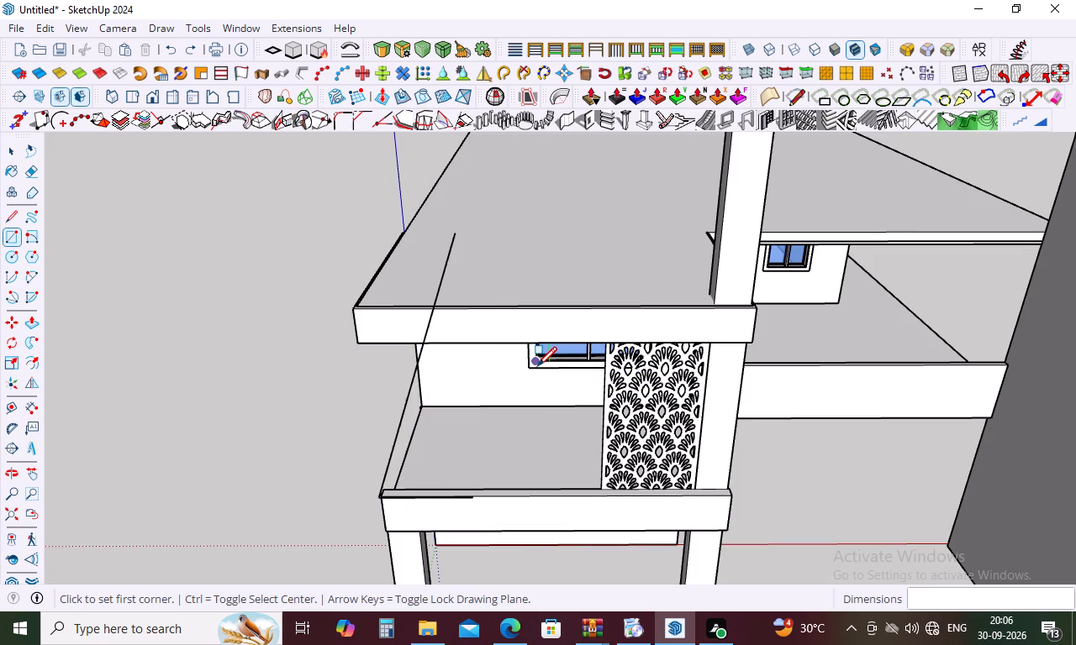
{"action": "key", "text": "ctrl+z"}
{"action": "key", "text": "ctrl+z"}
{"action": "key", "text": "ctrl+z"}
{"action": "key", "text": "ctrl+z"}
{"action": "key", "text": "ctrl+z"}
{"action": "key", "text": "ctrl+z"}
{"action": "key", "text": "ctrl+z"}
{"action": "key", "text": "ctrl+z"}
{"action": "key", "text": "ctrl+z"}
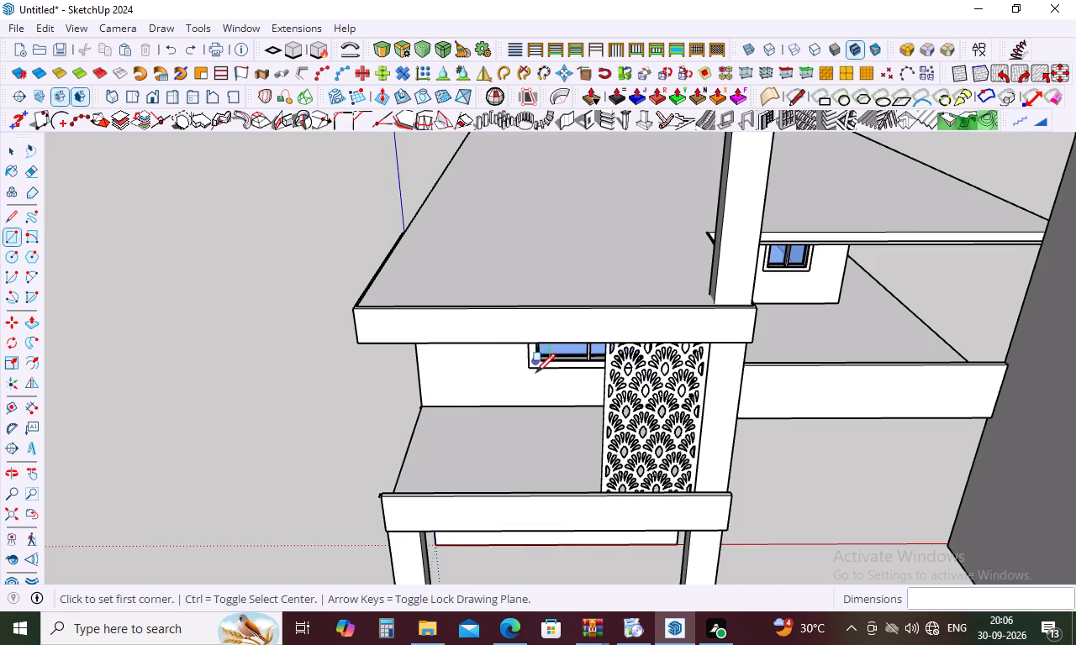
{"action": "key", "text": "ctrl+z"}
{"action": "key", "text": "ctrl+z"}
{"action": "key", "text": "ctrl+z"}
{"action": "key", "text": "ctrl+z"}
{"action": "key", "text": "ctrl+z"}
{"action": "key", "text": "ctrl+z"}
{"action": "key", "text": "ctrl+z"}
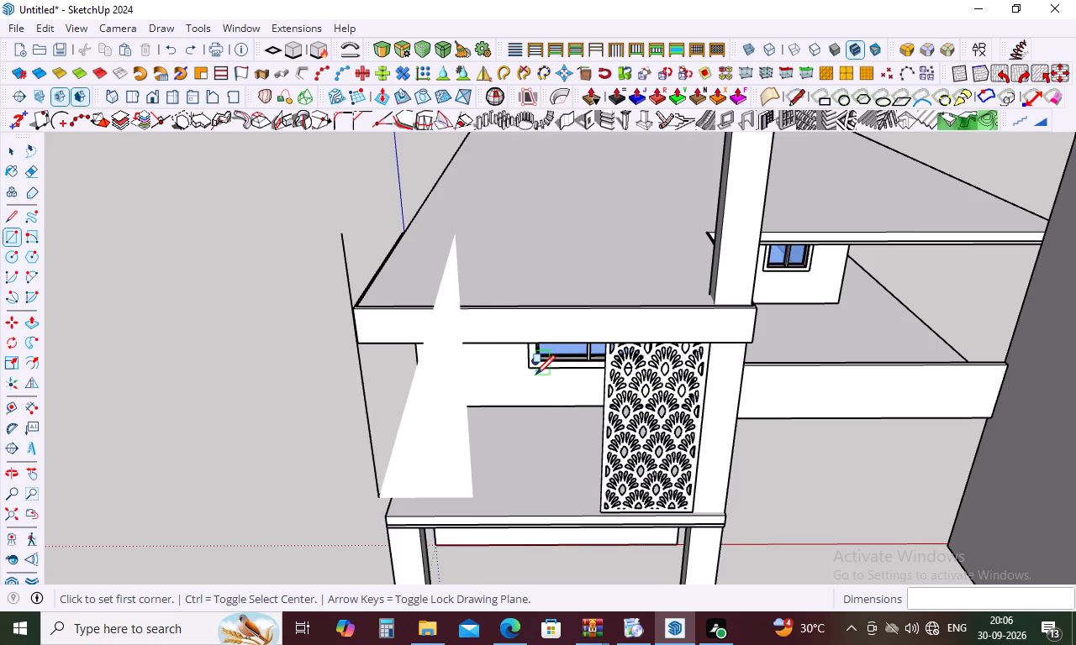
Undo the deletions that broke up the tall corner panel and the earlier first-floor parapet's edges.
{"action": "key", "text": "ctrl+z"}
{"action": "key", "text": "ctrl+z"}
{"action": "key", "text": "ctrl+z"}
{"action": "key", "text": "ctrl+z"}
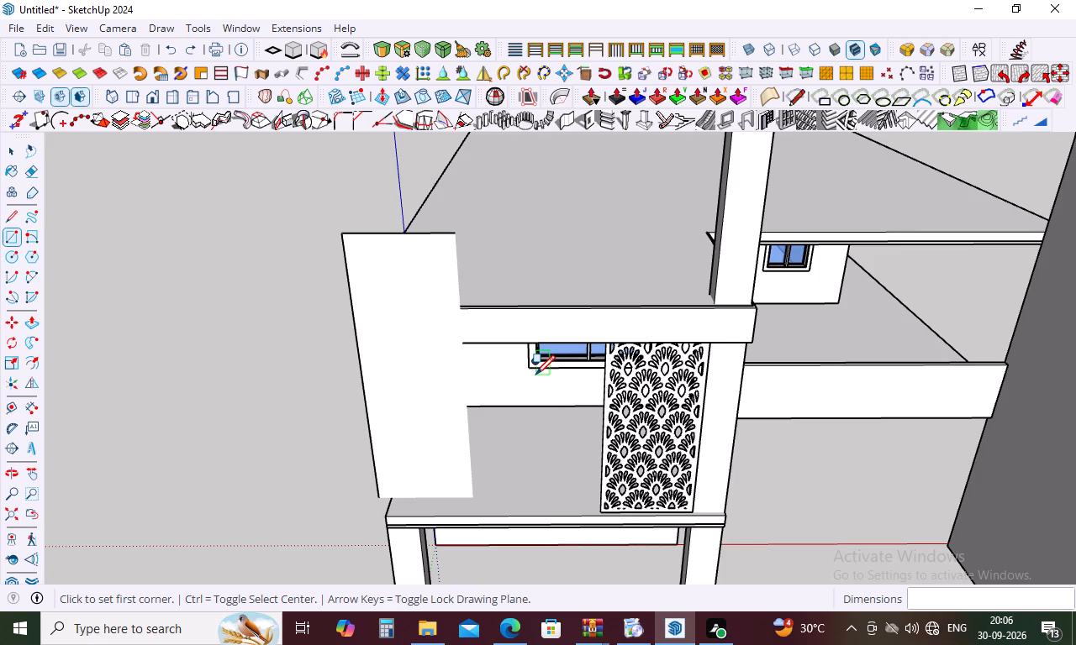
{"action": "key", "text": "ctrl+z"}
{"action": "key", "text": "ctrl+z"}
{"action": "key", "text": "ctrl+z"}
{"action": "key", "text": "ctrl+z"}
{"action": "key", "text": "ctrl+z"}
{"action": "key", "text": "ctrl+z"}
{"action": "key", "text": "ctrl+z"}
{"action": "key", "text": "ctrl+z"}
{"action": "key", "text": "ctrl+z"}
{"action": "key", "text": "ctrl+z"}
{"action": "key", "text": "ctrl+z"}
{"action": "key", "text": "ctrl+z"}
{"action": "key", "text": "ctrl+z"}
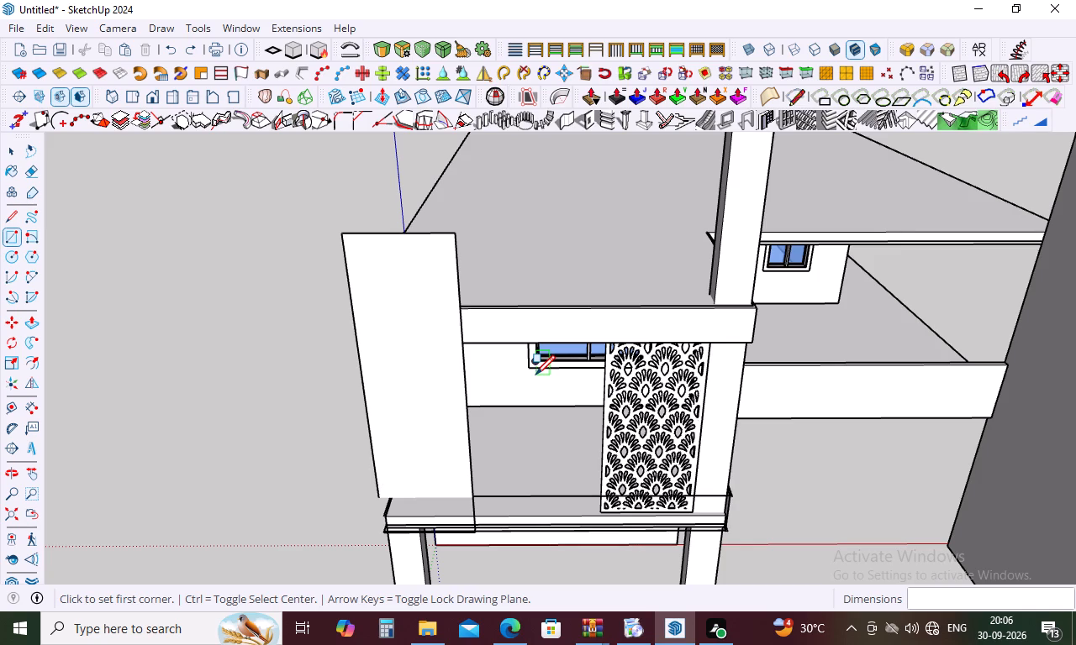
Undo the tall corner panel and the roof parapet's side and front, back to the bare roof slab edge.
{"action": "key", "text": "ctrl+z"}
{"action": "key", "text": "ctrl+z"}
{"action": "key", "text": "ctrl+z"}
{"action": "key", "text": "ctrl+z"}
{"action": "key", "text": "ctrl+z"}
{"action": "key", "text": "ctrl+z"}
{"action": "key", "text": "ctrl+z"}
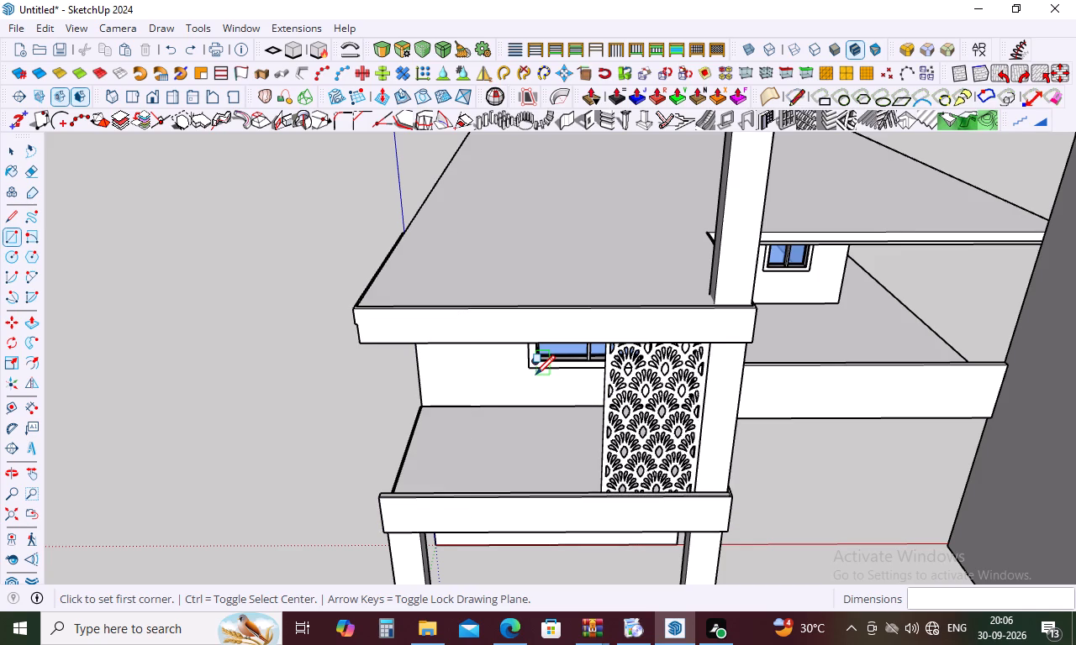
{"action": "key", "text": "ctrl+z"}
{"action": "key", "text": "ctrl+z"}
{"action": "key", "text": "ctrl+z"}
{"action": "key", "text": "ctrl+z"}
{"action": "key", "text": "ctrl+z"}
{"action": "key", "text": "ctrl+z"}
{"action": "key", "text": "ctrl+z"}
{"action": "key", "text": "ctrl+z"}
{"action": "key", "text": "ctrl+z"}
{"action": "key", "text": "ctrl+z"}
{"action": "key", "text": "ctrl+z"}
{"action": "key", "text": "ctrl+z"}
{"action": "key", "text": "ctrl+z"}
{"action": "key", "text": "ctrl+z"}
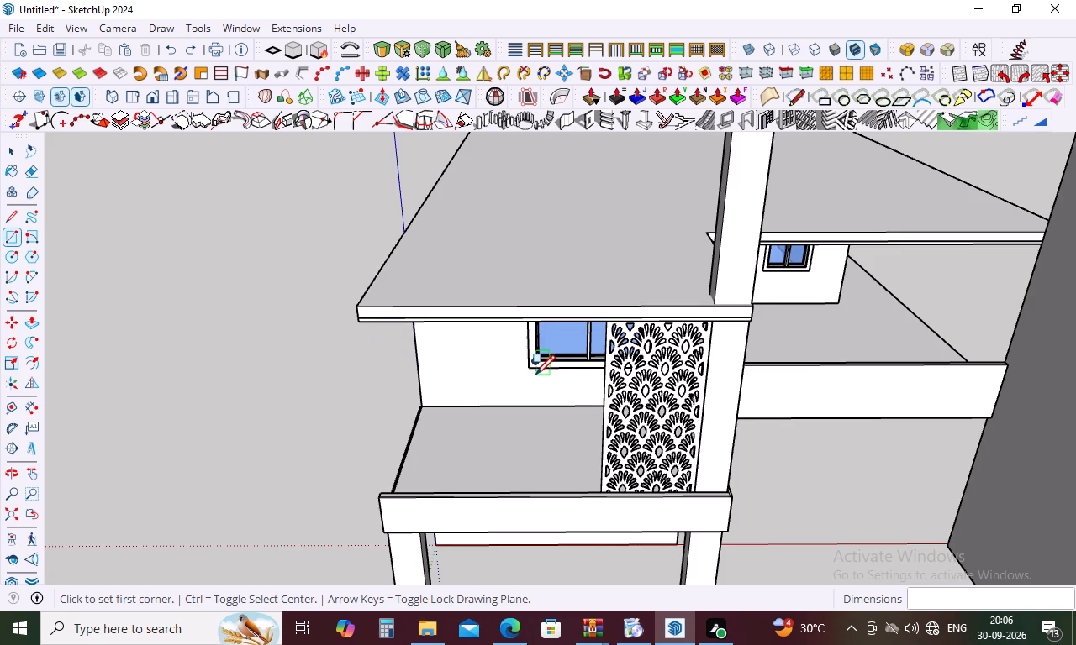
Undo the first-floor parapet's side and front, back to the bare balcony slab edge.
{"action": "key", "text": "ctrl+z"}
{"action": "key", "text": "ctrl+z"}
{"action": "key", "text": "ctrl+z"}
{"action": "key", "text": "ctrl+z"}
{"action": "key", "text": "ctrl+z"}
{"action": "key", "text": "ctrl+z"}
{"action": "key", "text": "ctrl+z"}
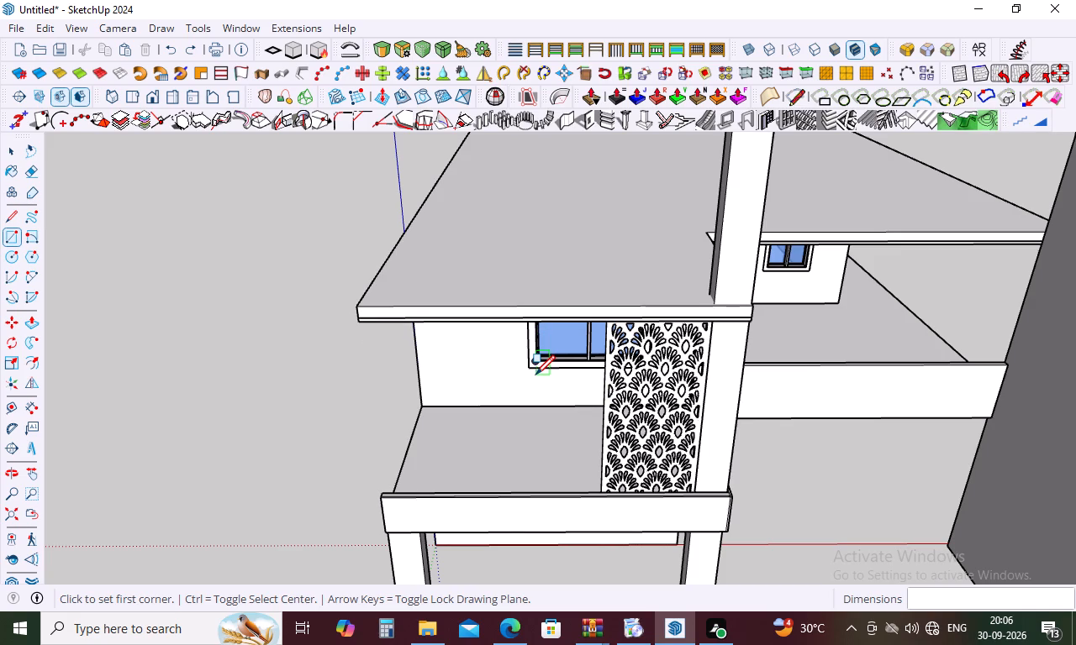
{"action": "key", "text": "ctrl+z"}
{"action": "key", "text": "ctrl+z"}
{"action": "key", "text": "ctrl+z"}
{"action": "key", "text": "ctrl+z"}
{"action": "key", "text": "ctrl+z"}
{"action": "key", "text": "ctrl+z"}
{"action": "key", "text": "ctrl+z"}
{"action": "key", "text": "ctrl+z"}
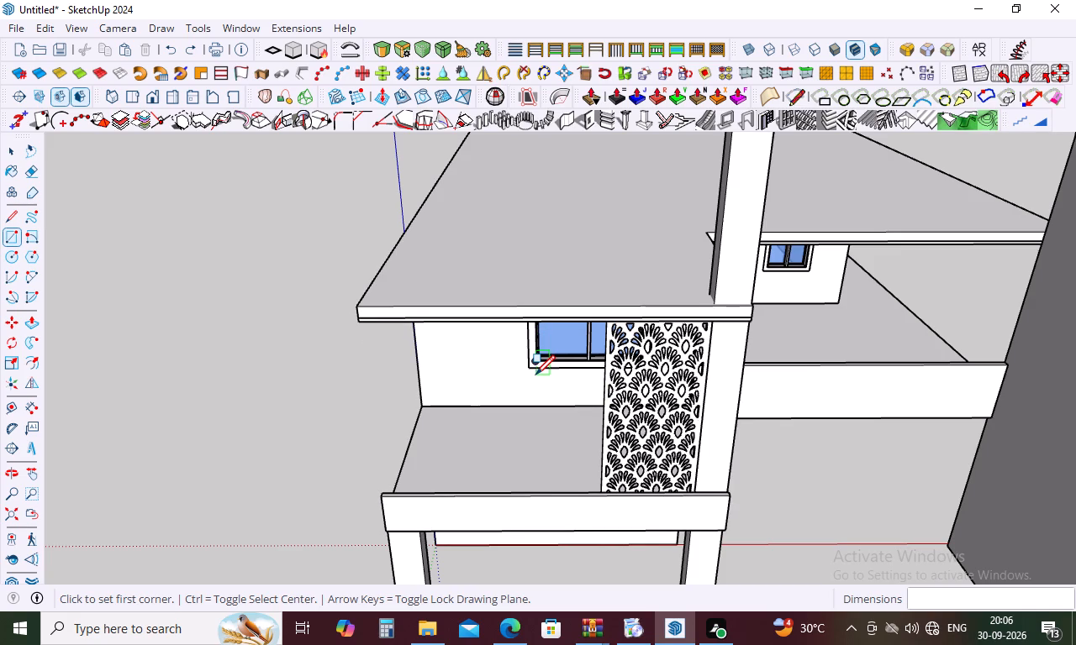
{"action": "key", "text": "ctrl+z"}
{"action": "key", "text": "ctrl+z"}
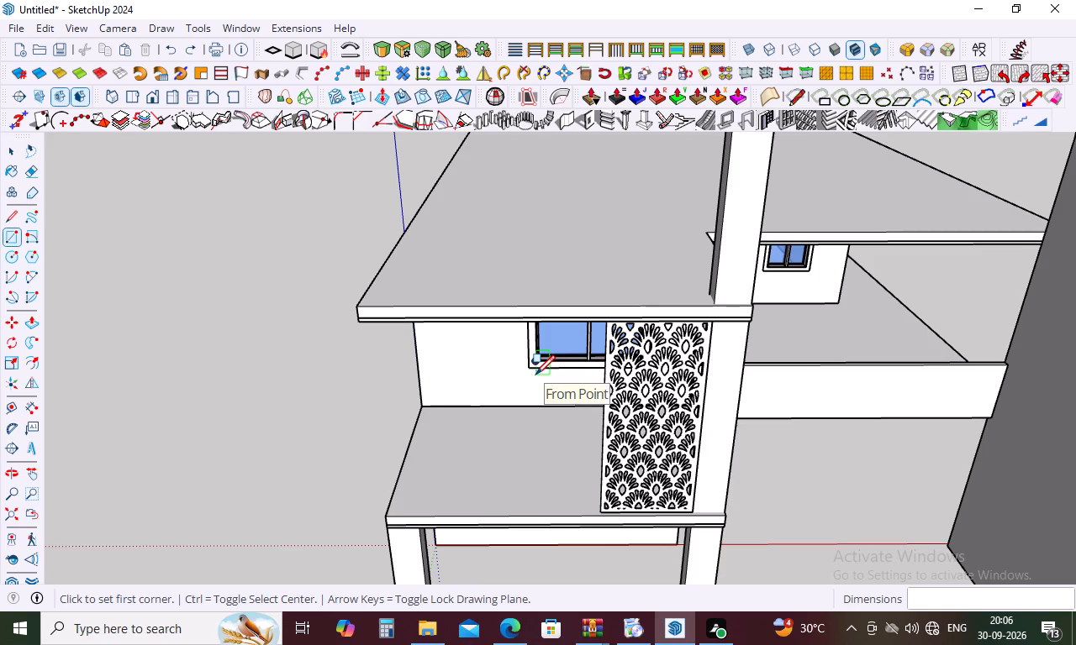
{"action": "key", "text": "space"}
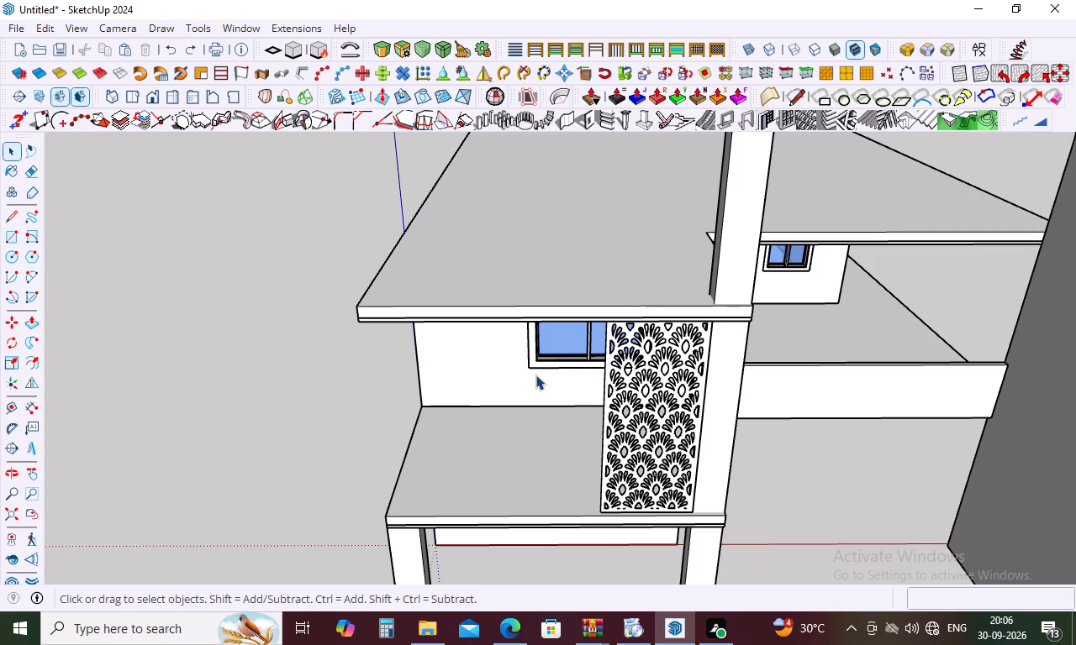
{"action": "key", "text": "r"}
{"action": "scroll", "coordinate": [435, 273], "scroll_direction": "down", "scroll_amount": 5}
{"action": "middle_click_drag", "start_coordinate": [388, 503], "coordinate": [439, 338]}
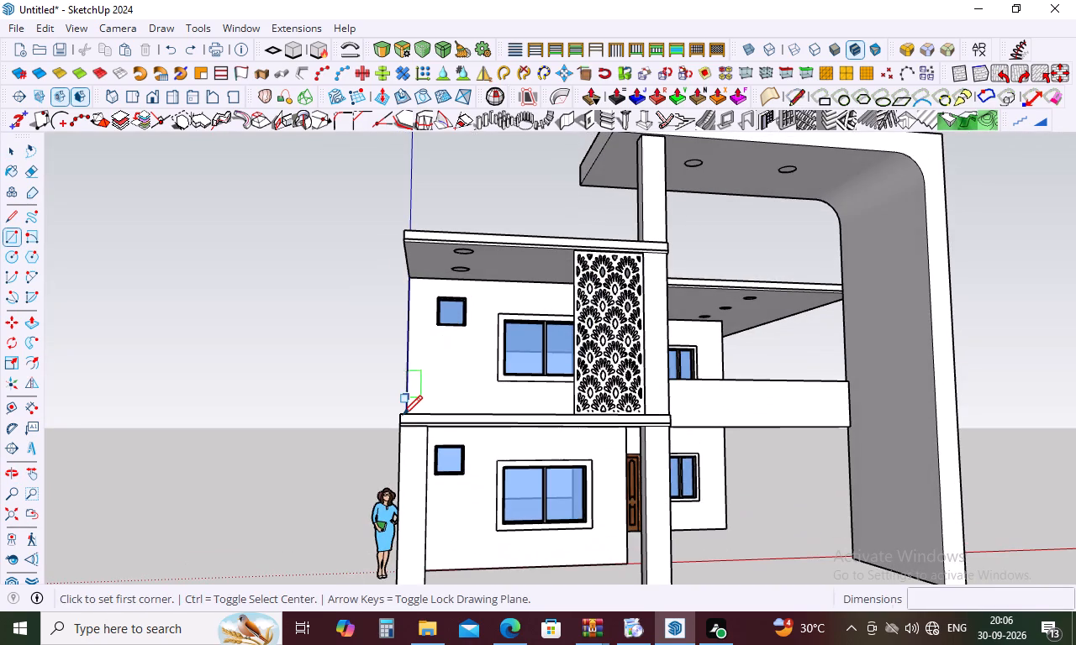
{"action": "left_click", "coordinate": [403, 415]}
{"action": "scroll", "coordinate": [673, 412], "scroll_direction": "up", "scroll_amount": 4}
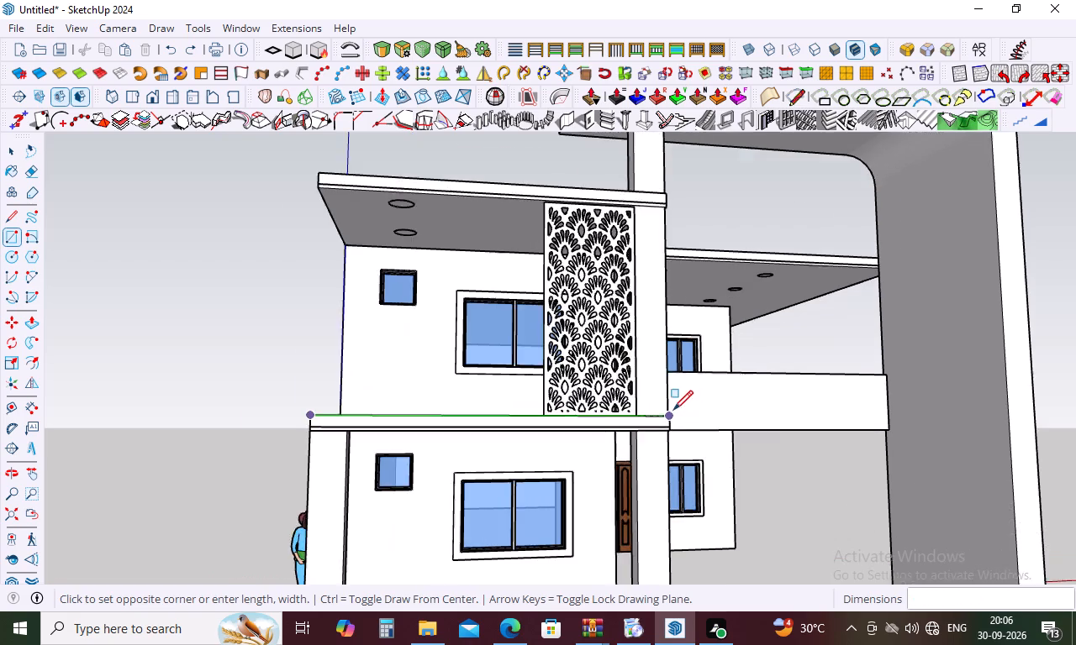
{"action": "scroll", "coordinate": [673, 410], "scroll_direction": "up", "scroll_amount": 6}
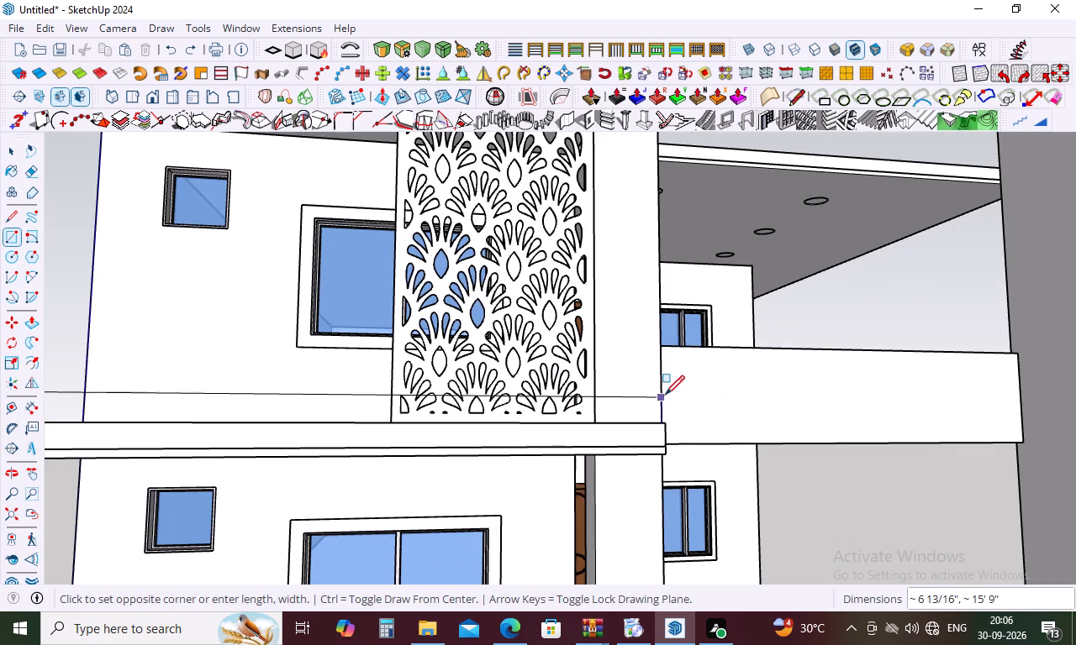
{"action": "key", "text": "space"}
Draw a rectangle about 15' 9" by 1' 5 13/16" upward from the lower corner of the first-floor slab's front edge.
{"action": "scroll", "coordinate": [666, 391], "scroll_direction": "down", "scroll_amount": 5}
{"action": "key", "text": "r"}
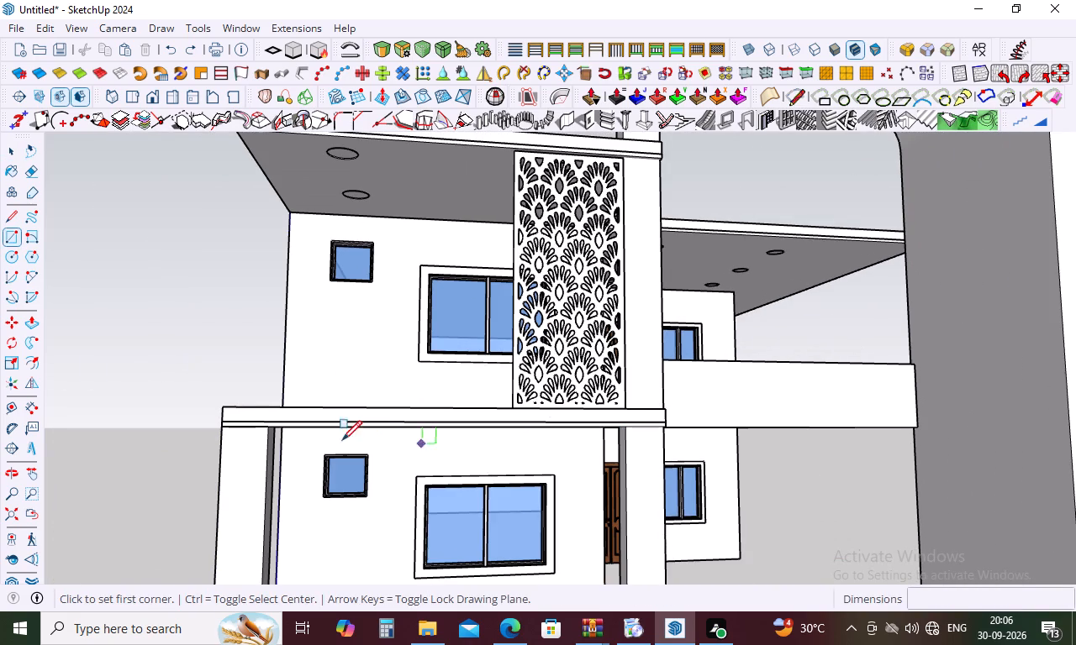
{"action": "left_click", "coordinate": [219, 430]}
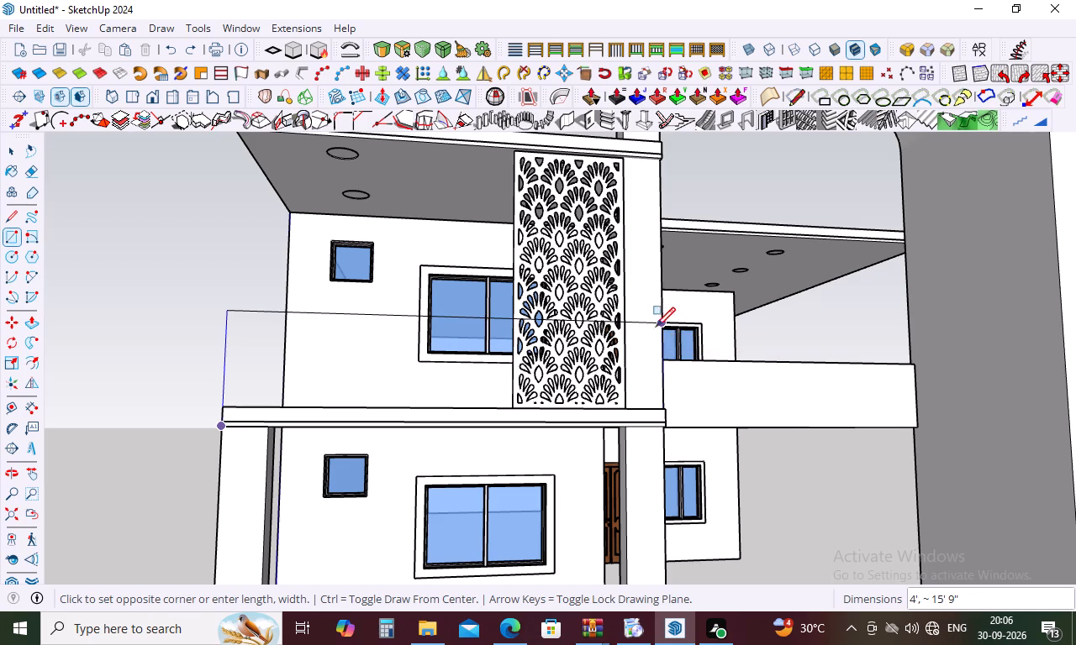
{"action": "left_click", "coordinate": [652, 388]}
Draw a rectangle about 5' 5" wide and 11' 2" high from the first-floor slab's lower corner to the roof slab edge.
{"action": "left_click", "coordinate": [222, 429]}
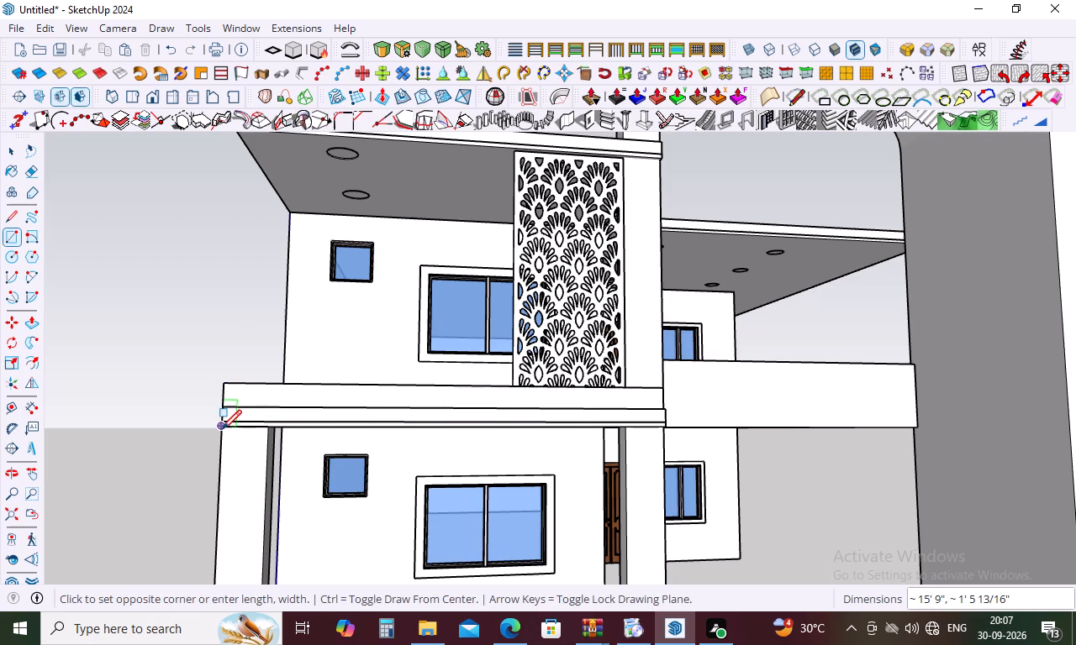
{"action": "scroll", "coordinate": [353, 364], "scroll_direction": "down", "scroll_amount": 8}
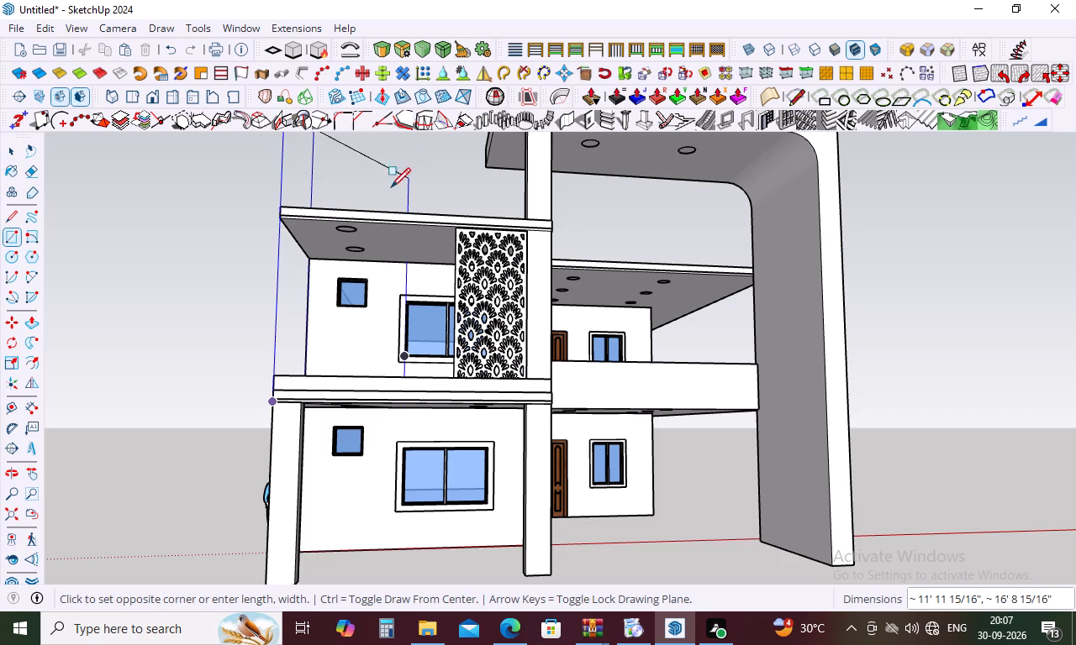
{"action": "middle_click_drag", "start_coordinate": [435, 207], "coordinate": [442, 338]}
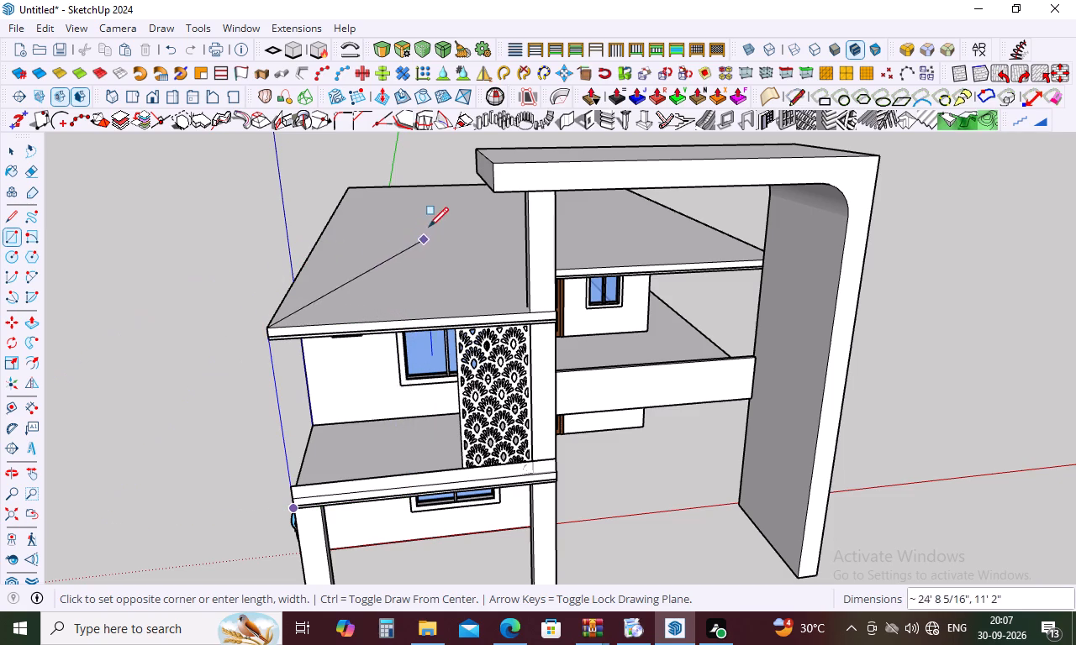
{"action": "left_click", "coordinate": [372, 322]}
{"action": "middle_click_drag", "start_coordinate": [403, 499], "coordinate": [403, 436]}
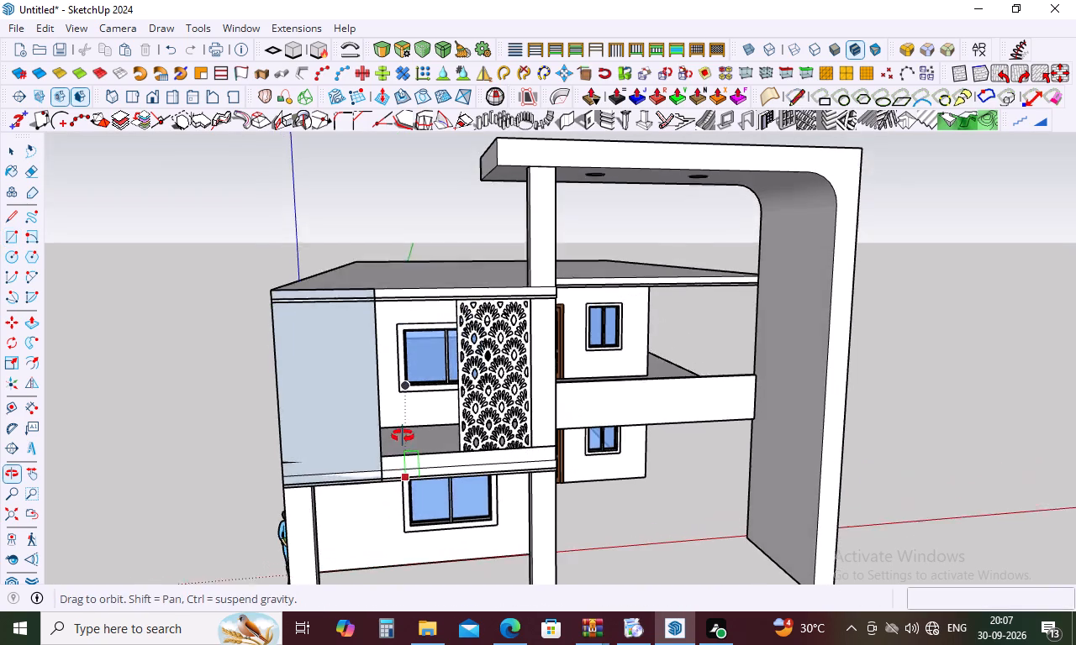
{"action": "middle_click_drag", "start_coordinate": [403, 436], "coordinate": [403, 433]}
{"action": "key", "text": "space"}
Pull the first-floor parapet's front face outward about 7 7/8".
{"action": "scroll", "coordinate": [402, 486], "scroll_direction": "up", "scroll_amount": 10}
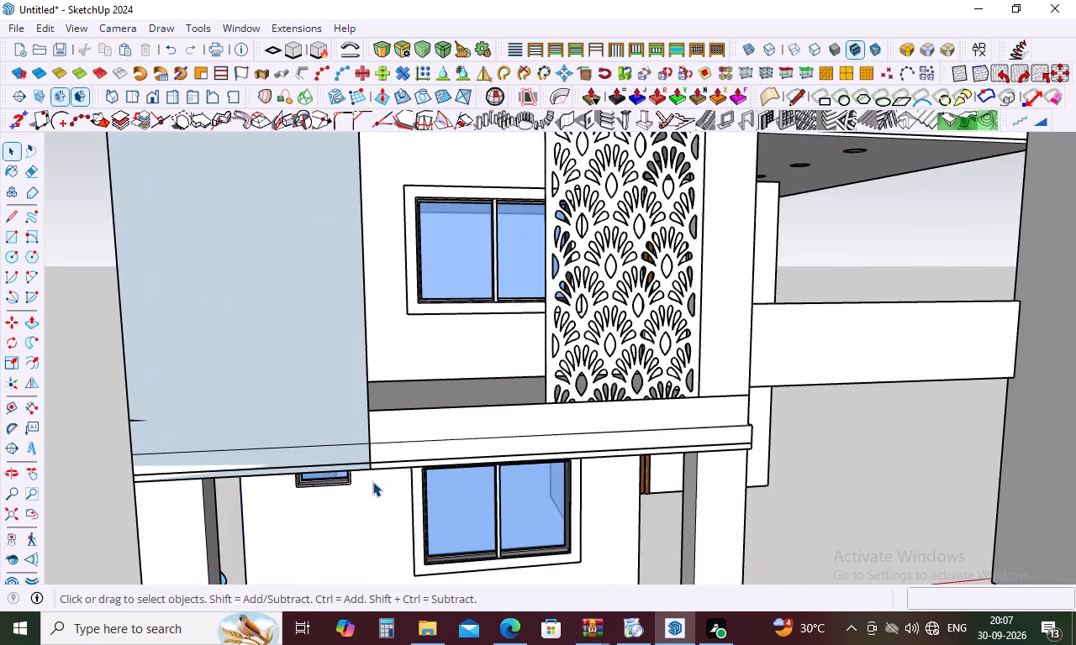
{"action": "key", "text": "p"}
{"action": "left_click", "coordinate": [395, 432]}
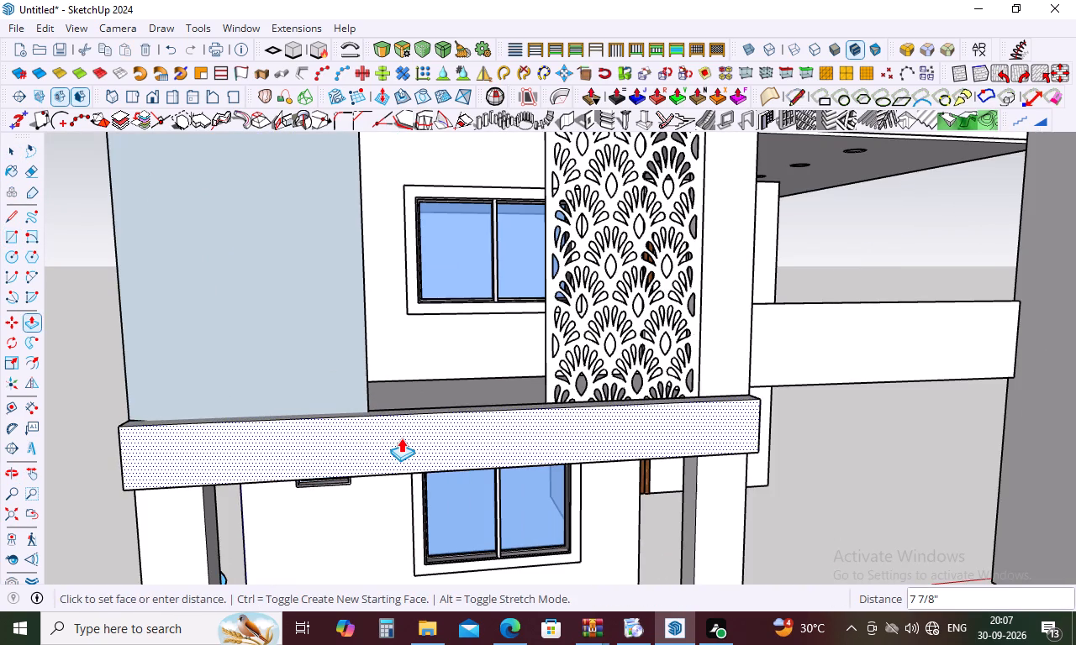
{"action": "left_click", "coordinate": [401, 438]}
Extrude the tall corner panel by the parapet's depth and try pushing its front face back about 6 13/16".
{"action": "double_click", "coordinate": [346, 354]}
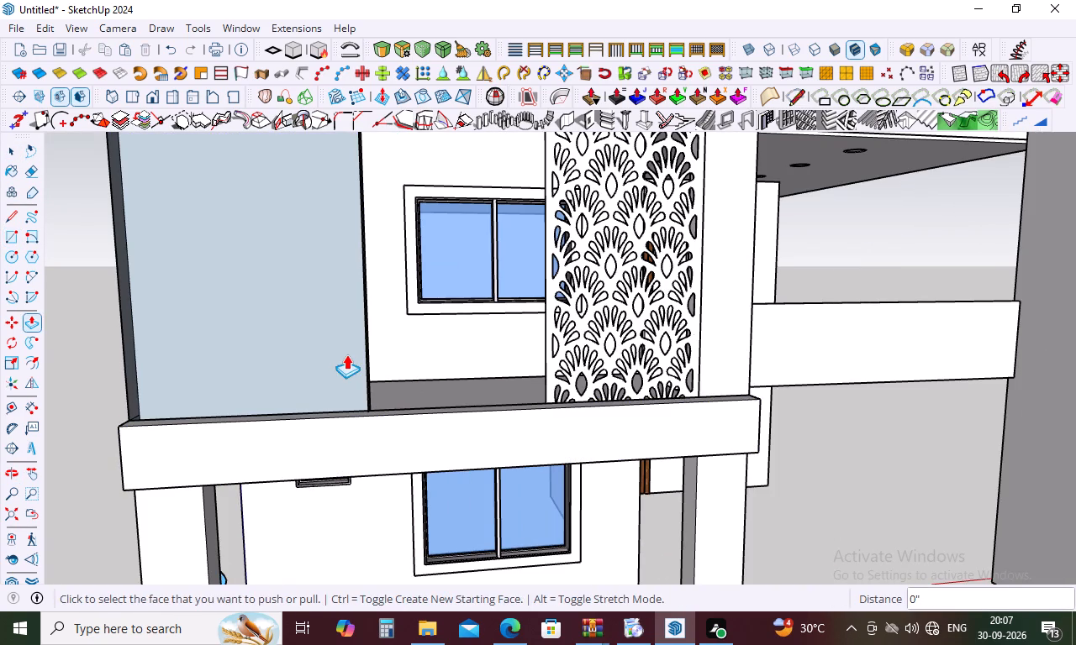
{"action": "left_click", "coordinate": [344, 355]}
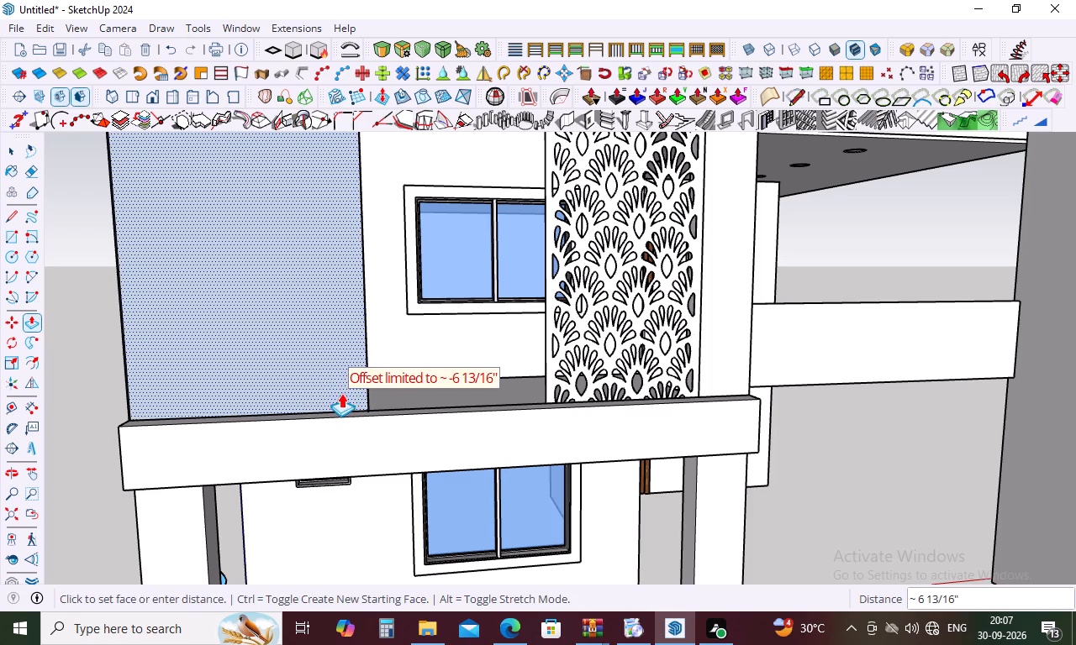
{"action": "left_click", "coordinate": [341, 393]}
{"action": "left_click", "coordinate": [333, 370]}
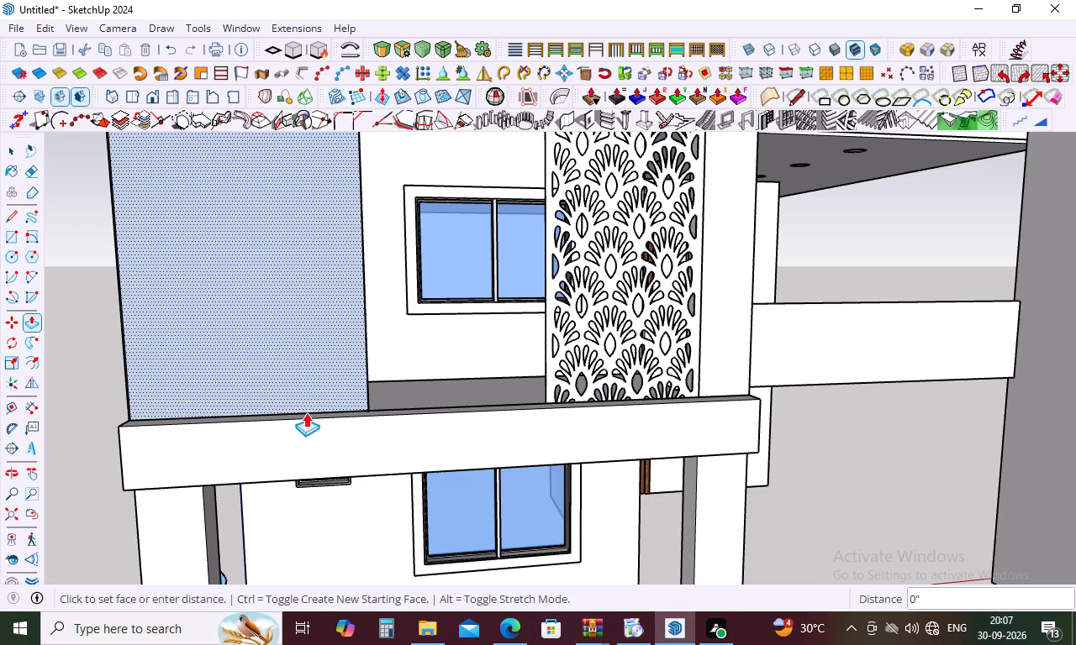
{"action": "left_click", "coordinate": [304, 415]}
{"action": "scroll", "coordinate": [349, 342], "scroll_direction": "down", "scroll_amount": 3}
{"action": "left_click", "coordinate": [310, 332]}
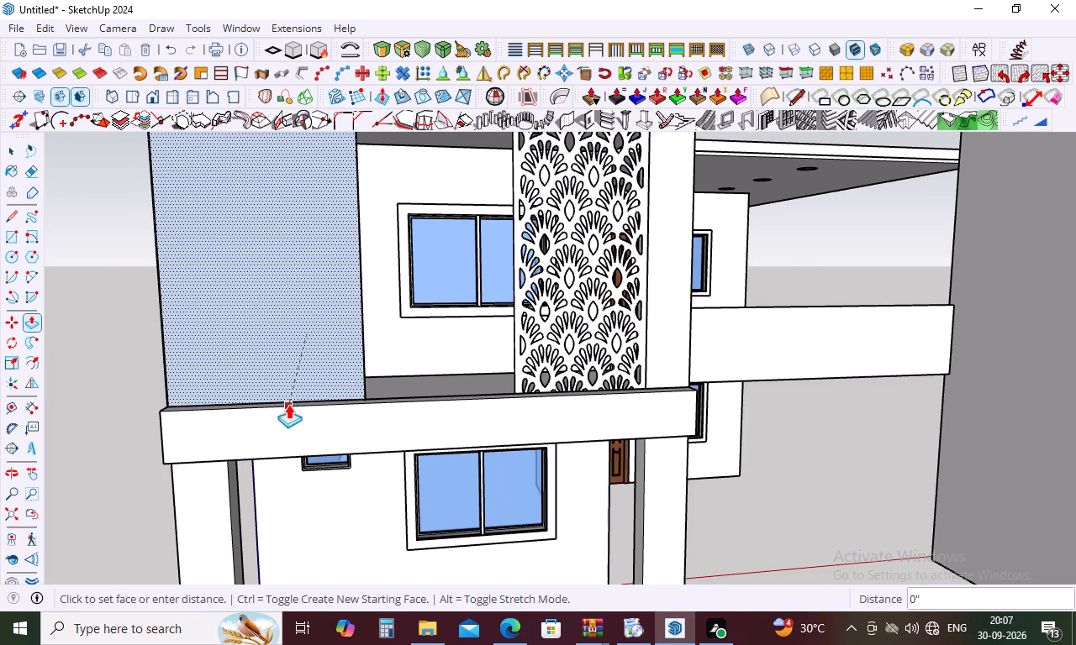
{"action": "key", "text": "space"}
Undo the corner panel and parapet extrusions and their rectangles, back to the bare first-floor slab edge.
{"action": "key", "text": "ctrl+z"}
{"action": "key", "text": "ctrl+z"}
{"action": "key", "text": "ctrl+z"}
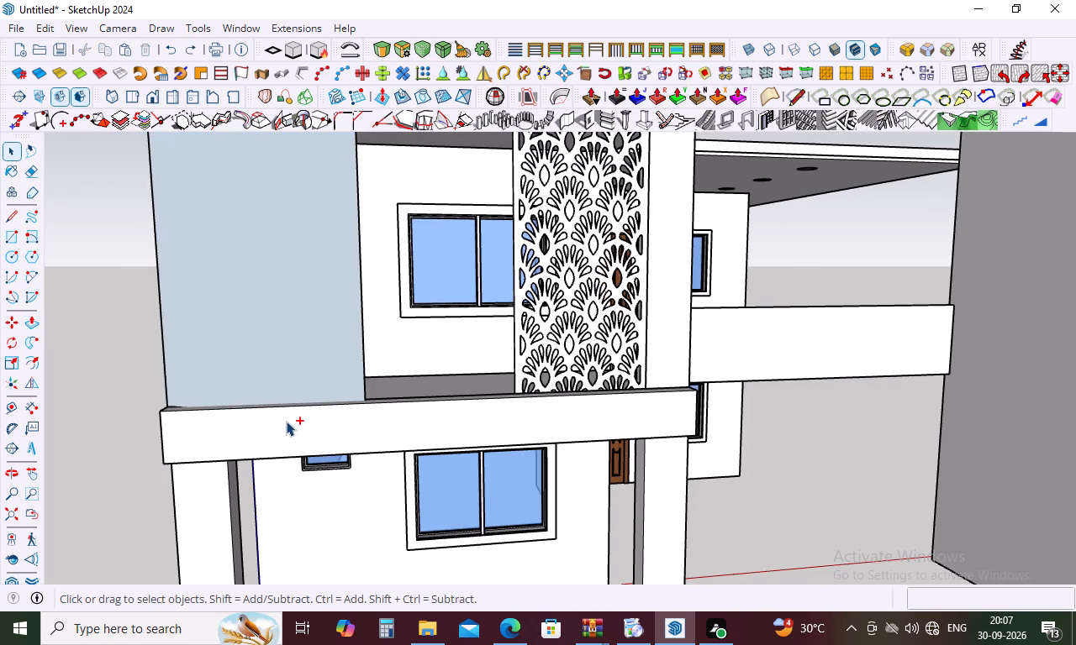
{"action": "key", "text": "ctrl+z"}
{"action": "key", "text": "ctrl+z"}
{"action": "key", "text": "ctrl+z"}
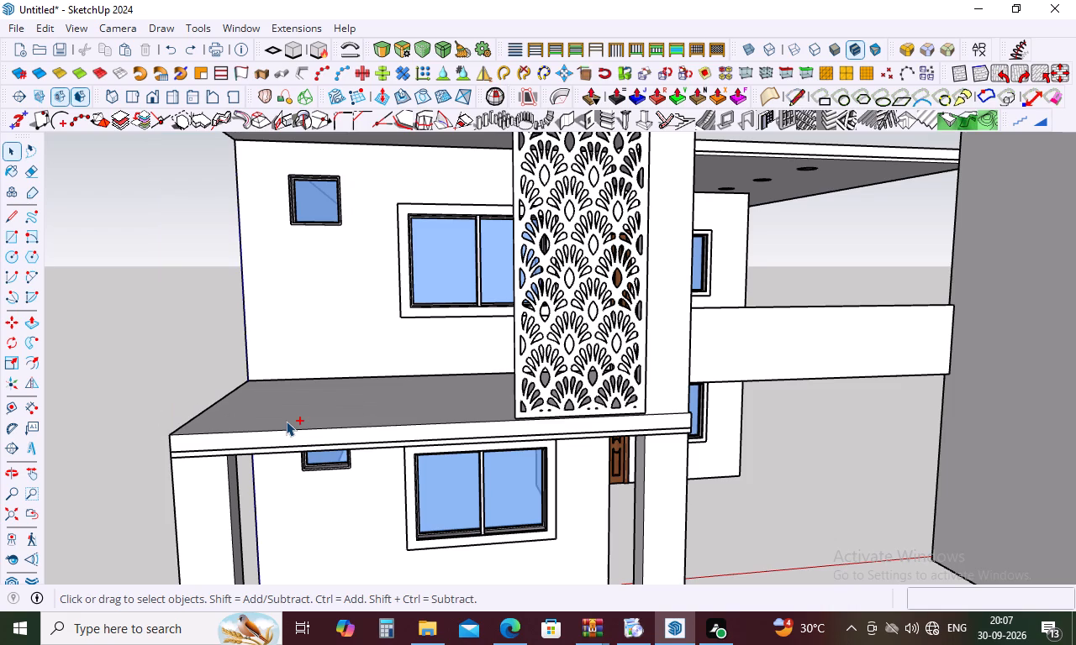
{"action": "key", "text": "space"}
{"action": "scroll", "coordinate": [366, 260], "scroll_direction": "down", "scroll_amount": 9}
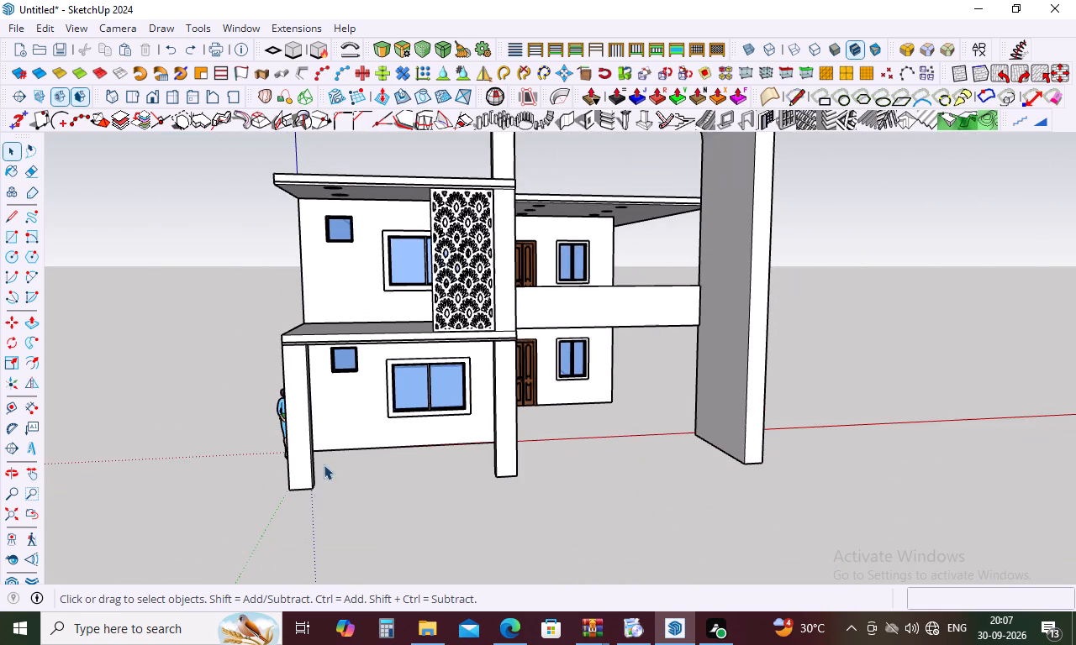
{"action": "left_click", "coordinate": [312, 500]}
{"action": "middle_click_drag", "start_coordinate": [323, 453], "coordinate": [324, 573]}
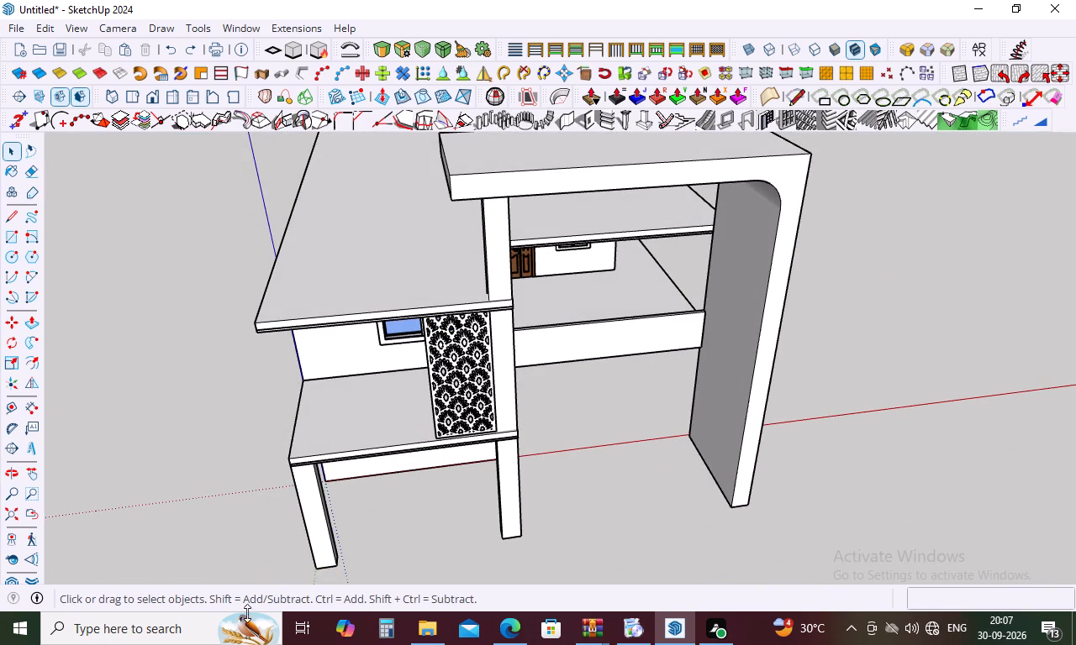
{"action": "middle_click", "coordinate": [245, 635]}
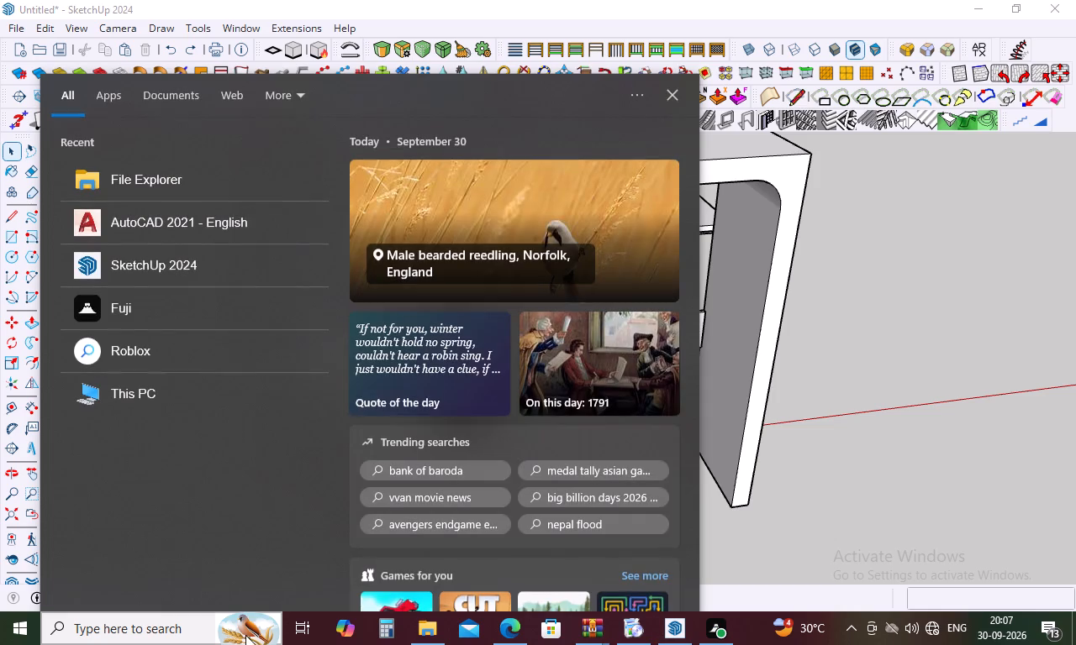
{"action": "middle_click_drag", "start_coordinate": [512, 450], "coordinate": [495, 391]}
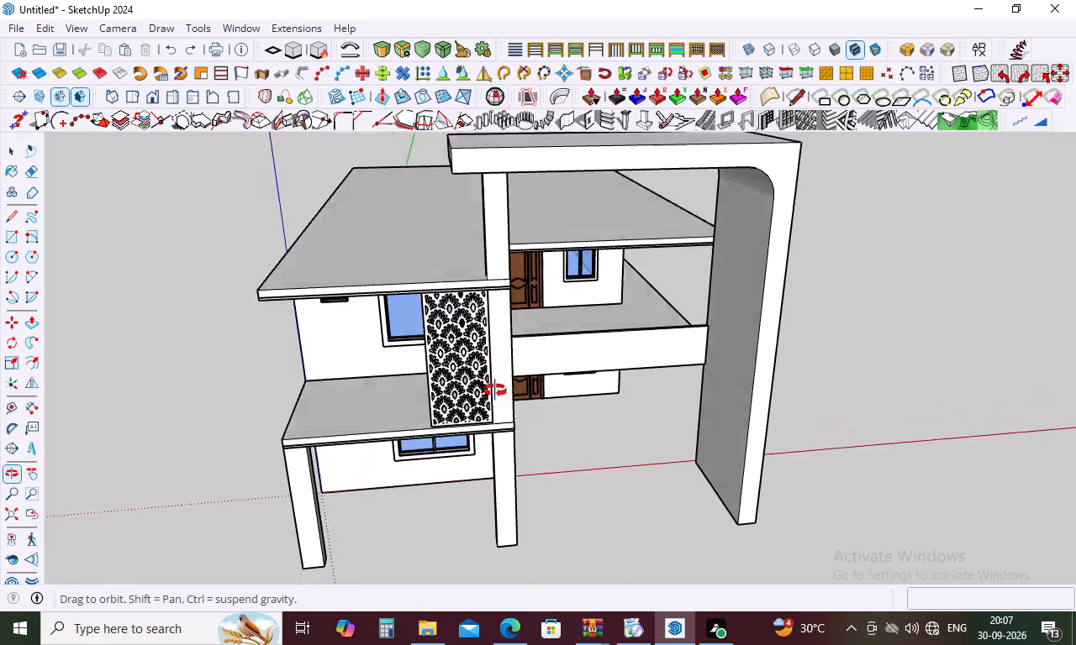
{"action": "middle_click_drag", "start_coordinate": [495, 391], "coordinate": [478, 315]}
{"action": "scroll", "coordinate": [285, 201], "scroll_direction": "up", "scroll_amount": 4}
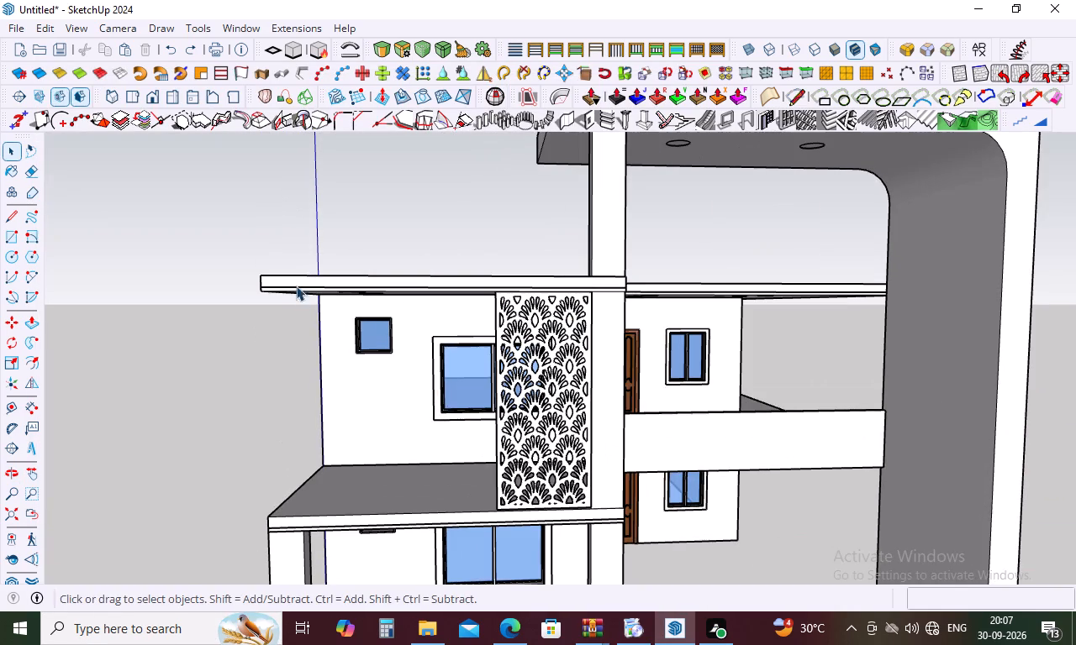
Draw a 15'9" by 3' rectangle upward from the roof slab's lower front corner as the roof parapet face.
{"action": "key", "text": "r"}
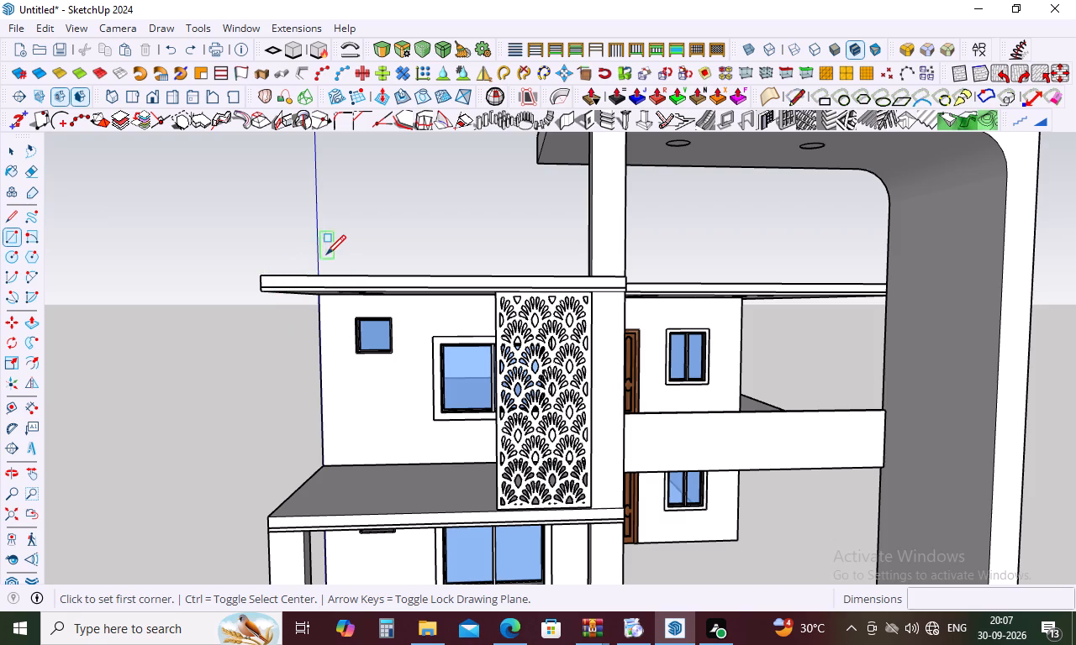
{"action": "left_click", "coordinate": [629, 292]}
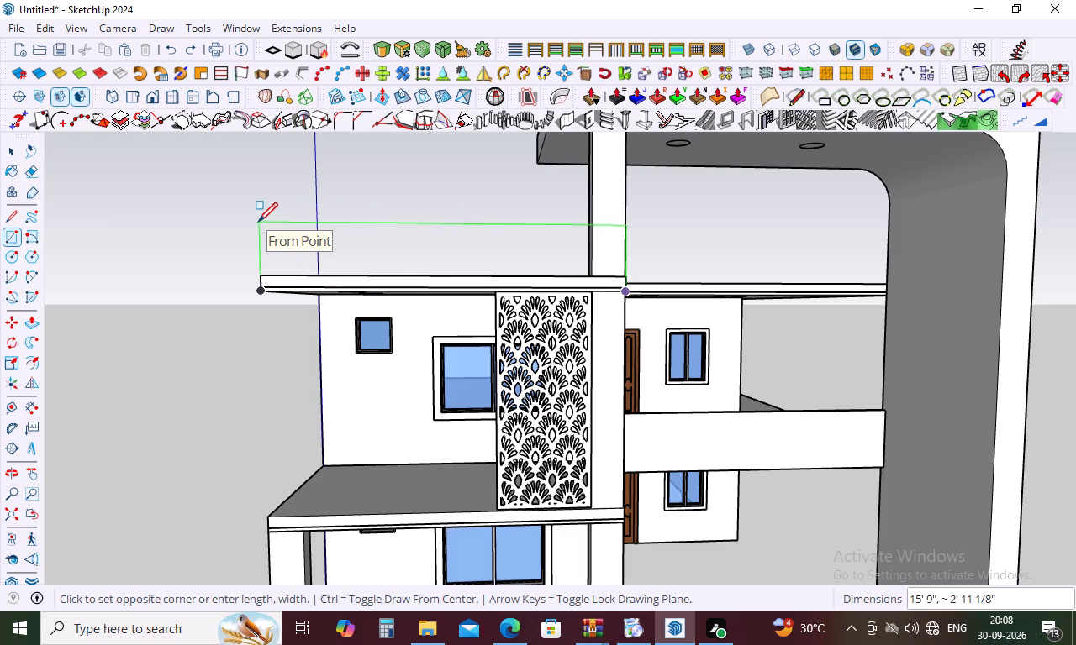
{"action": "type", "text": "15;9\""}
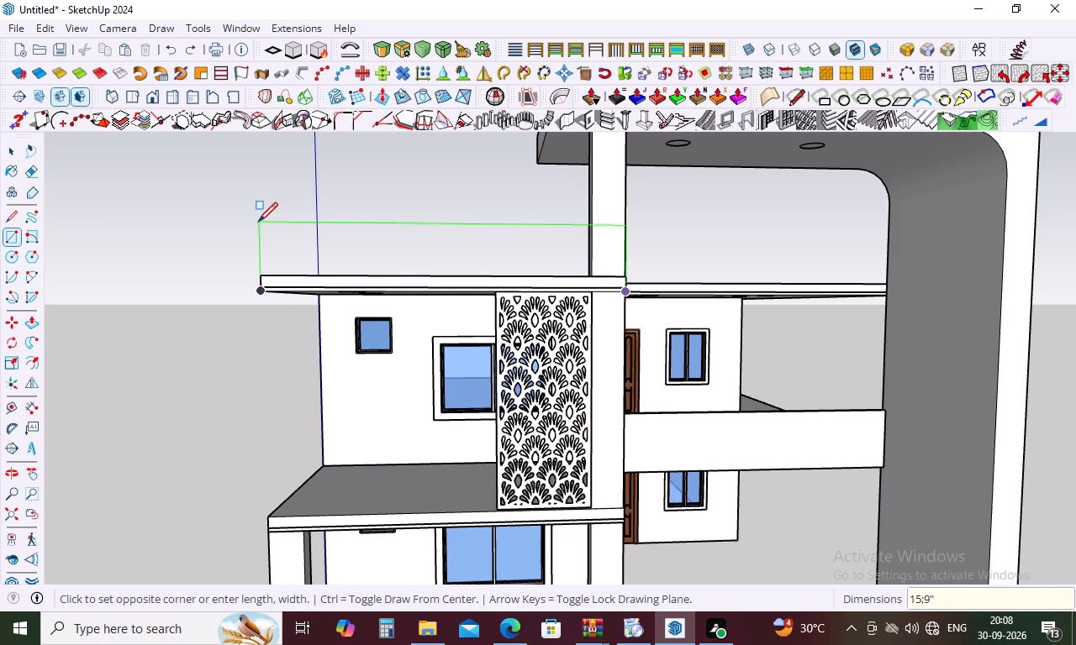
{"action": "key", "text": "BackSpace"}
{"action": "key", "text": "BackSpace"}
{"action": "key", "text": "BackSpace"}
{"action": "type", "text": "'9"}
{"action": "key", "text": "shift+quotedbl"}
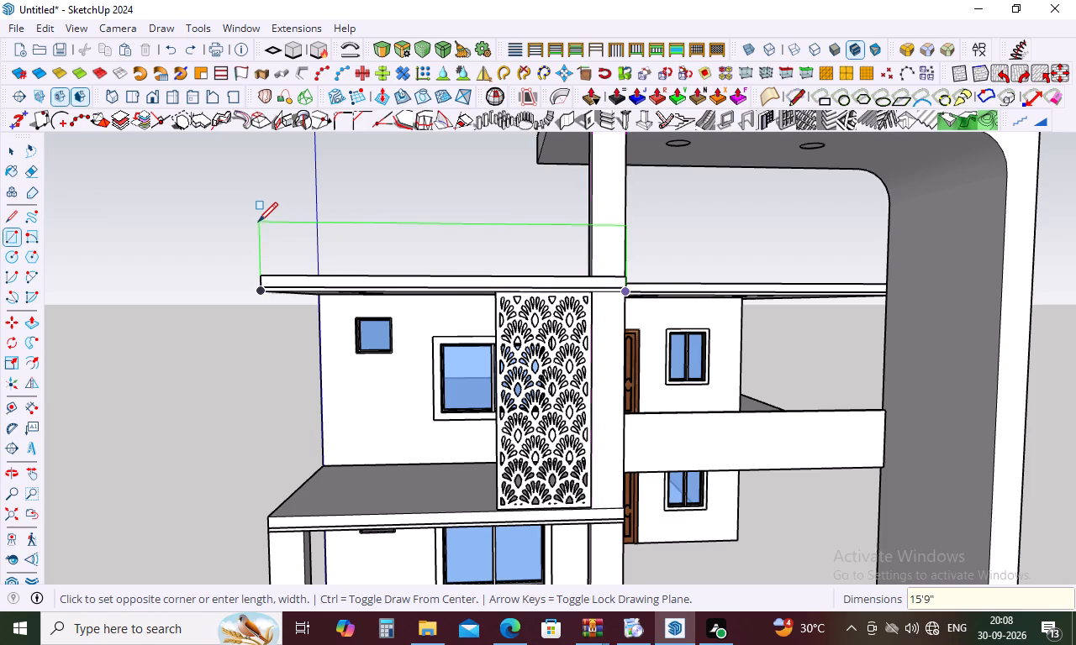
{"action": "key", "text": "comma"}
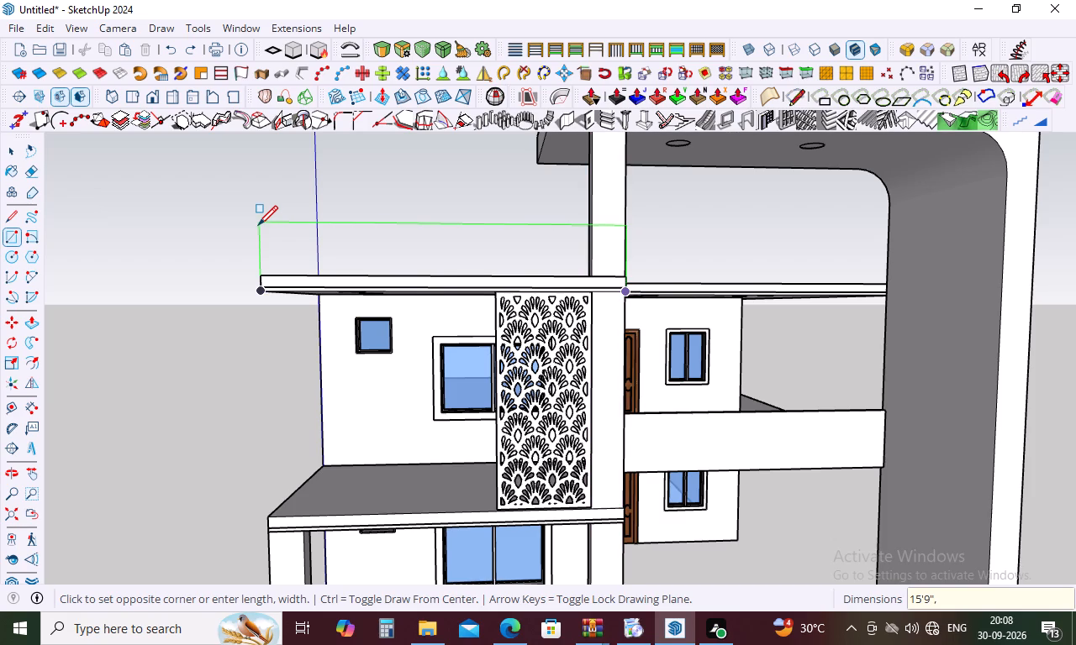
{"action": "type", "text": "3'"}
{"action": "key", "text": "Return"}
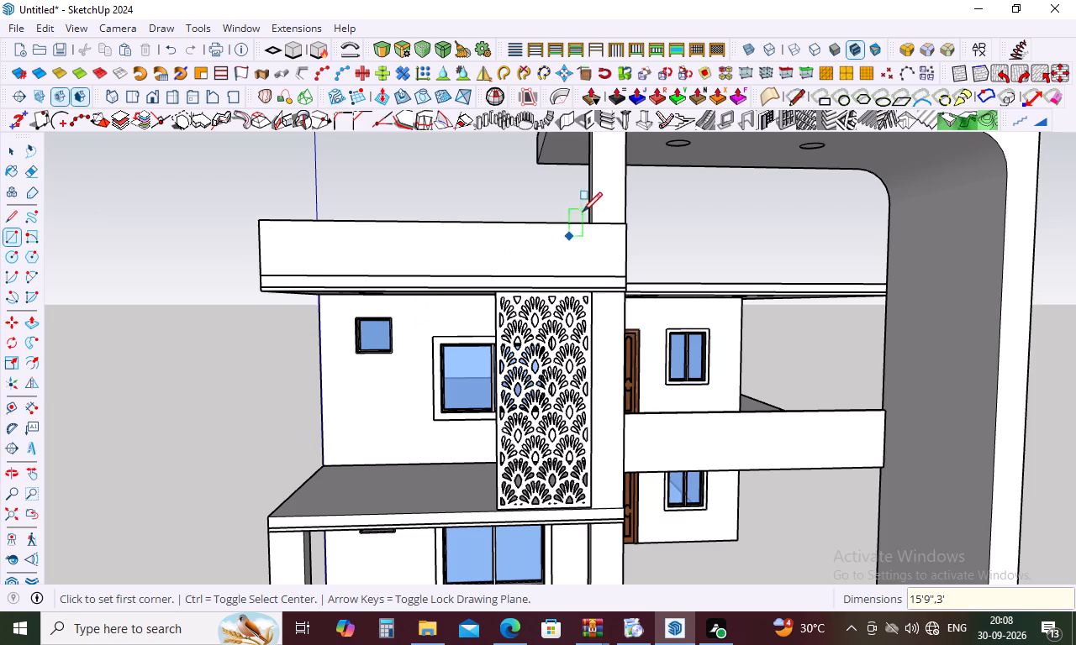
Draw a corner panel rectangle about 2' 5 9/16" wide and 13' 4" high from the roof parapet's top corner down to the first-floor slab edge.
{"action": "middle_click_drag", "start_coordinate": [583, 210], "coordinate": [571, 270]}
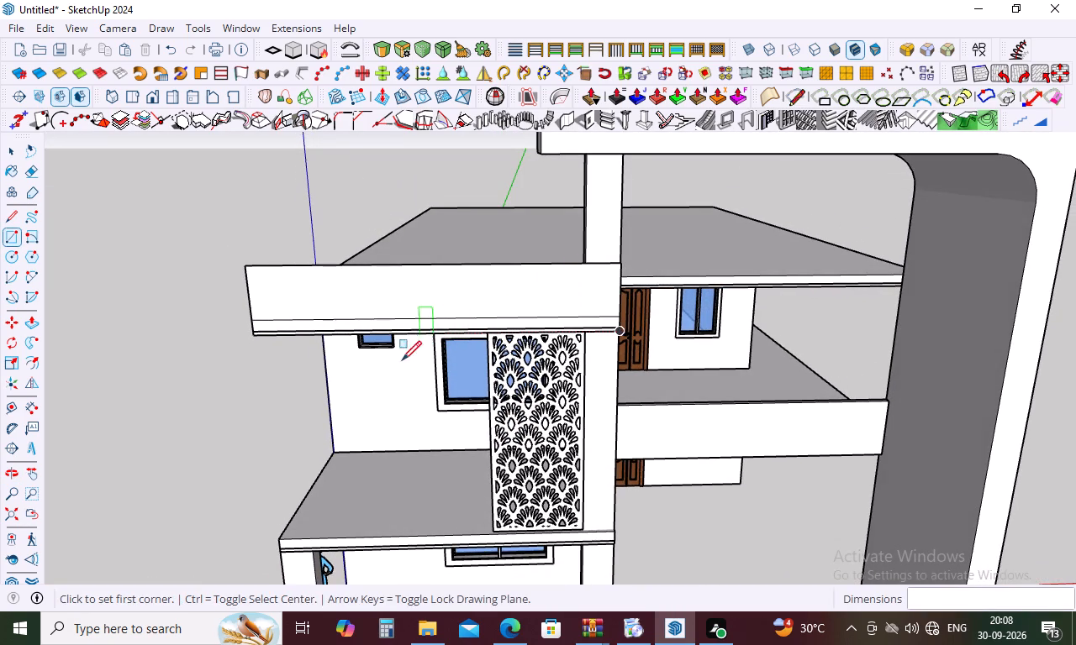
{"action": "key", "text": "r"}
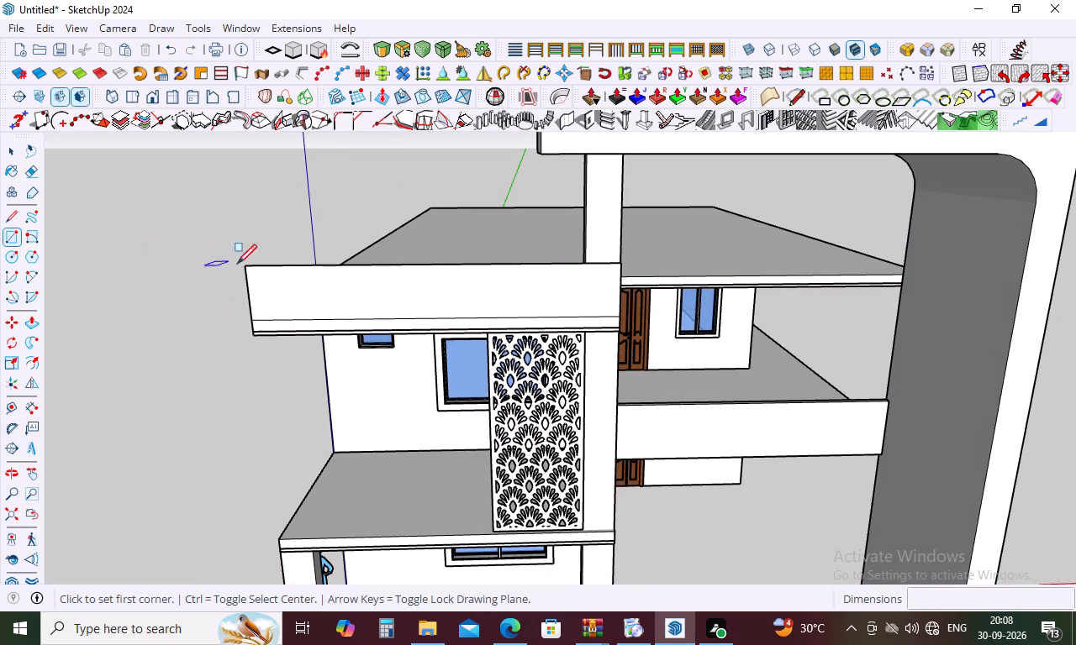
{"action": "left_click", "coordinate": [243, 268]}
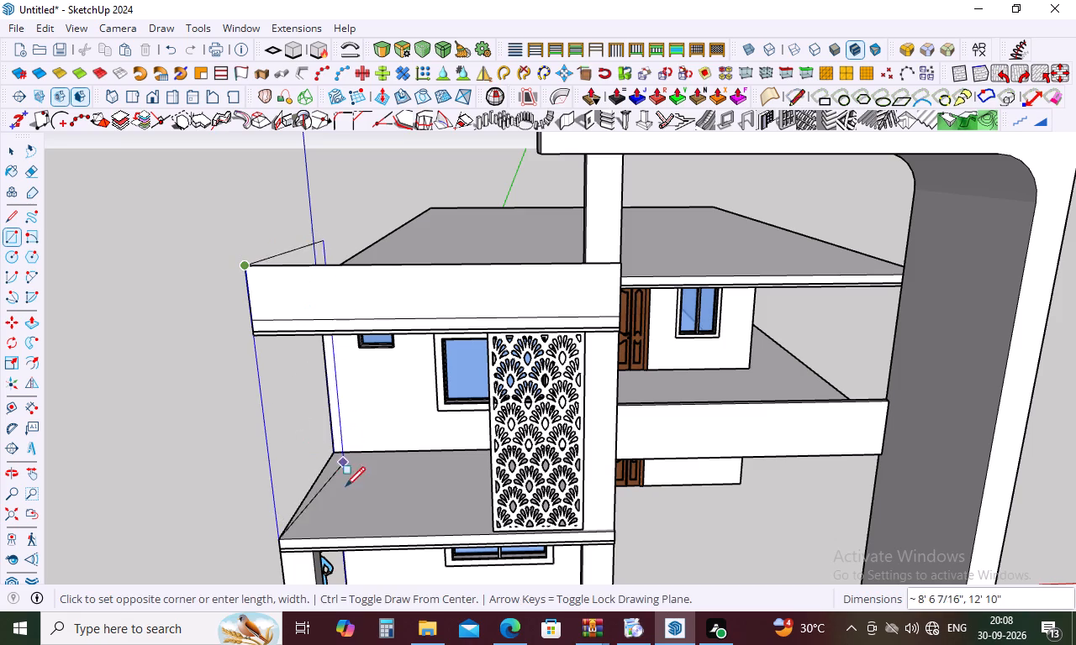
{"action": "middle_click_drag", "start_coordinate": [353, 555], "coordinate": [362, 545]}
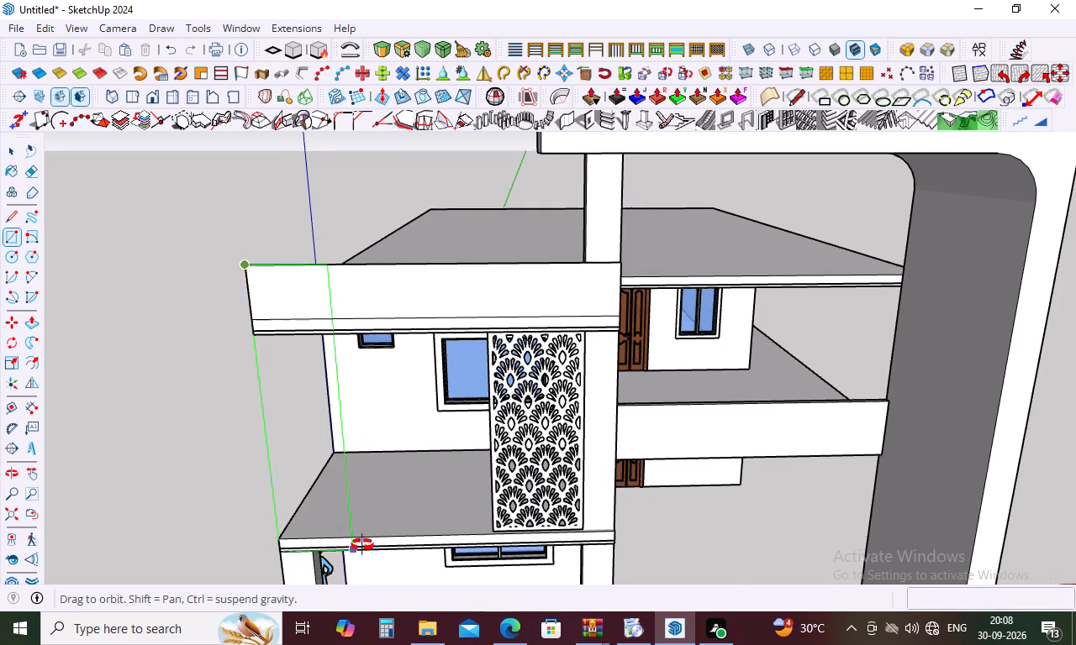
{"action": "middle_click_drag", "start_coordinate": [362, 545], "coordinate": [430, 439]}
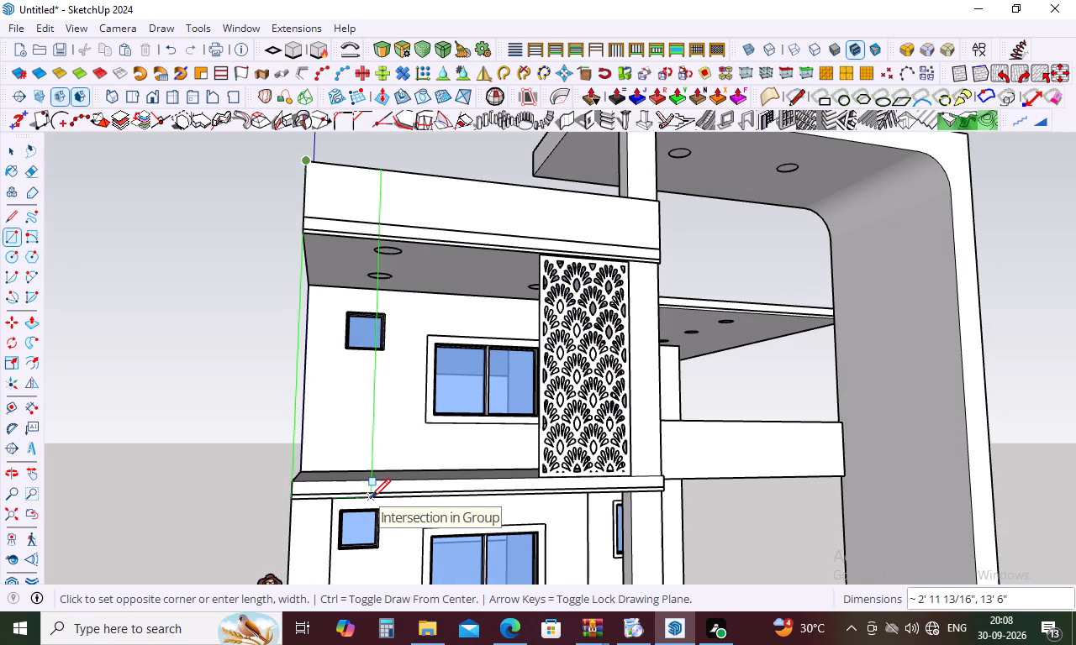
{"action": "left_click", "coordinate": [358, 495]}
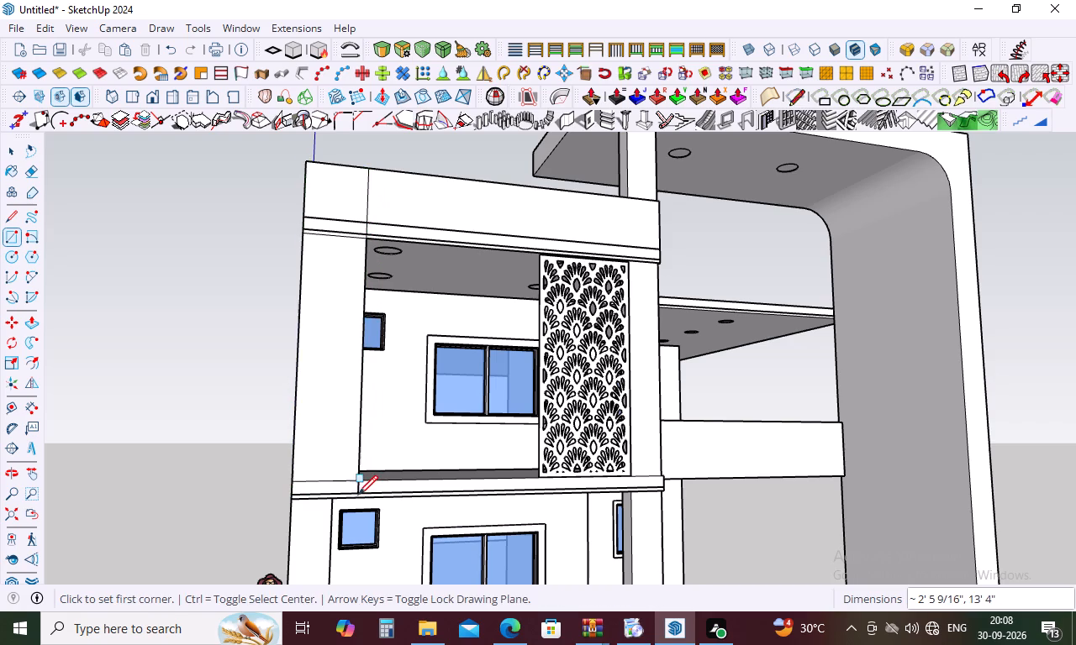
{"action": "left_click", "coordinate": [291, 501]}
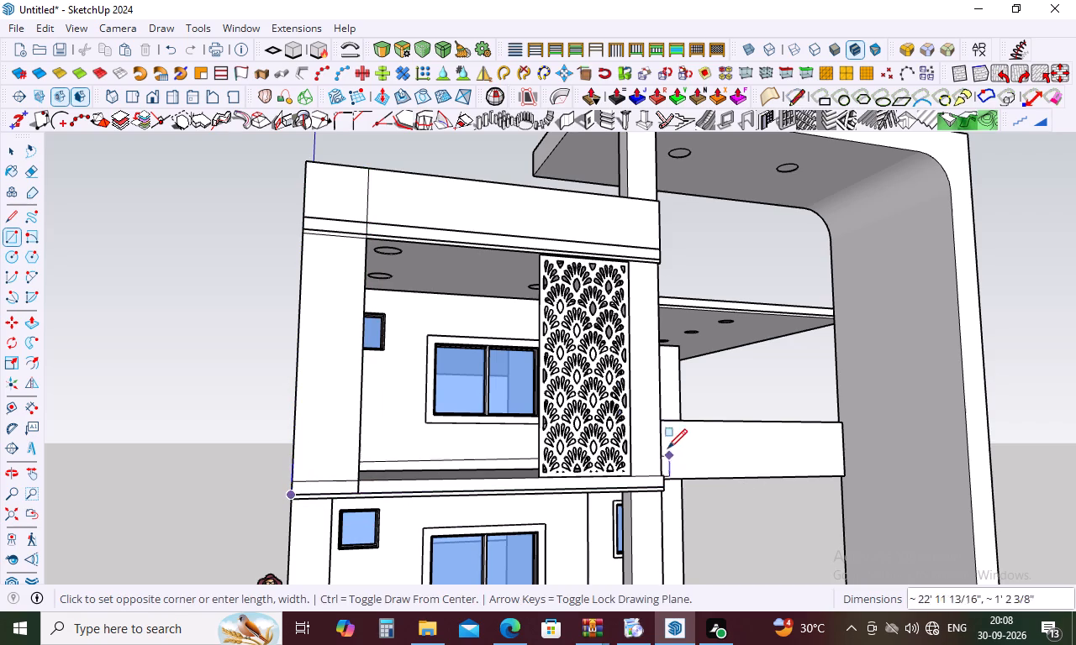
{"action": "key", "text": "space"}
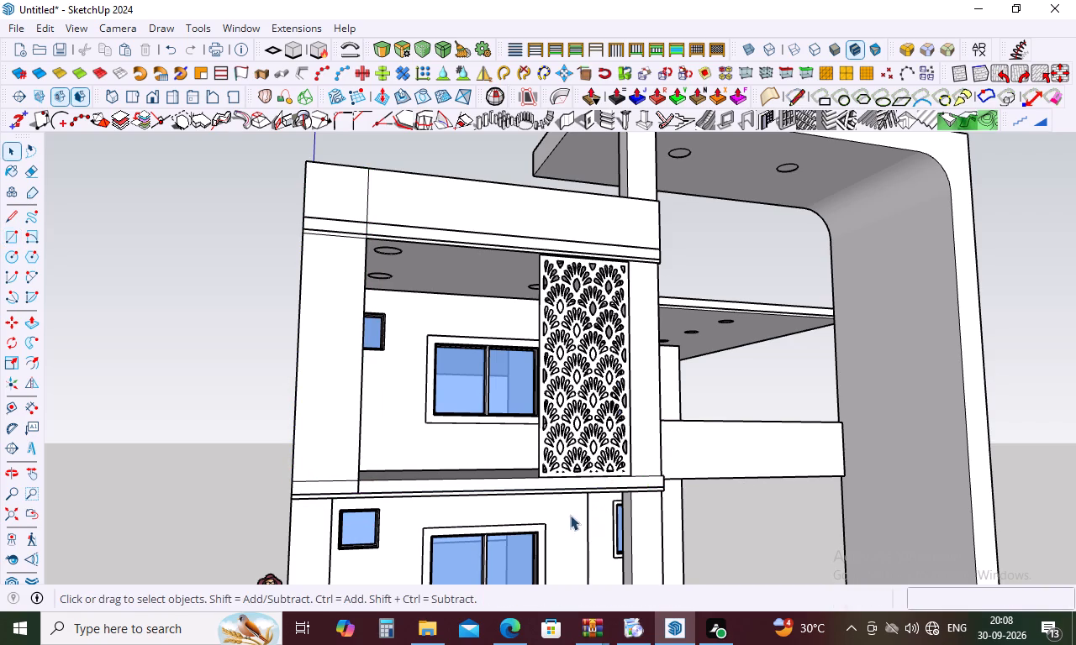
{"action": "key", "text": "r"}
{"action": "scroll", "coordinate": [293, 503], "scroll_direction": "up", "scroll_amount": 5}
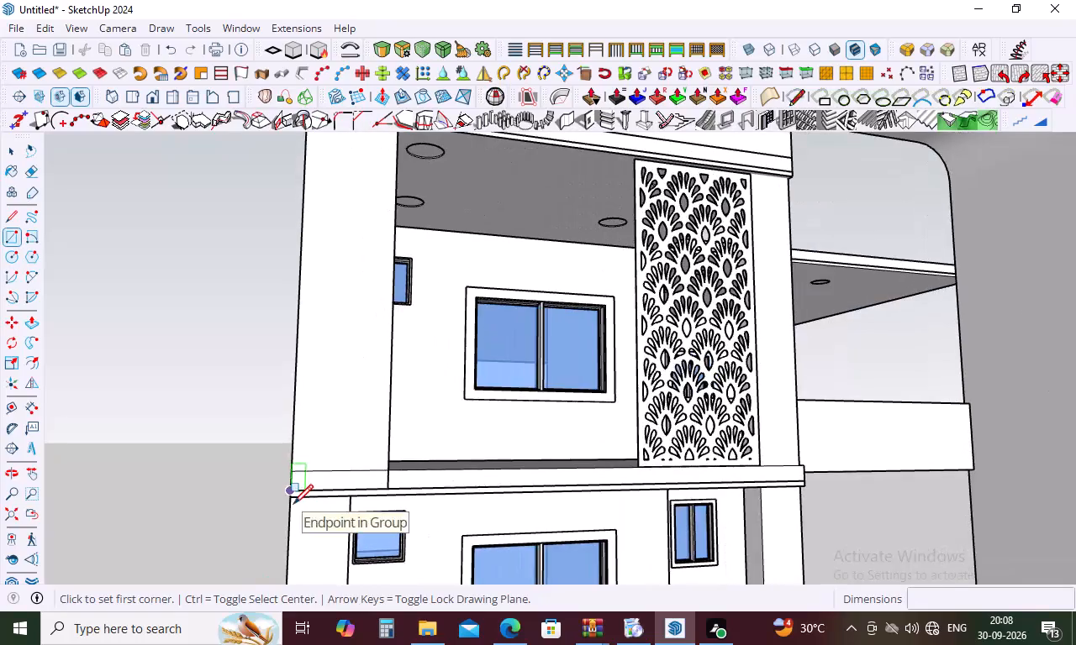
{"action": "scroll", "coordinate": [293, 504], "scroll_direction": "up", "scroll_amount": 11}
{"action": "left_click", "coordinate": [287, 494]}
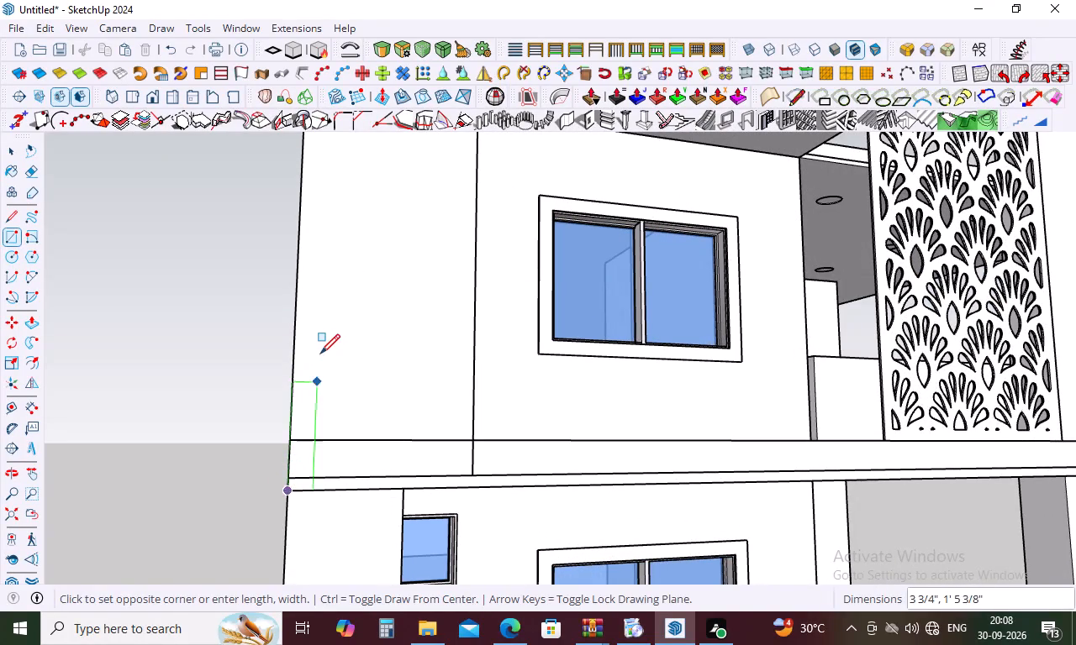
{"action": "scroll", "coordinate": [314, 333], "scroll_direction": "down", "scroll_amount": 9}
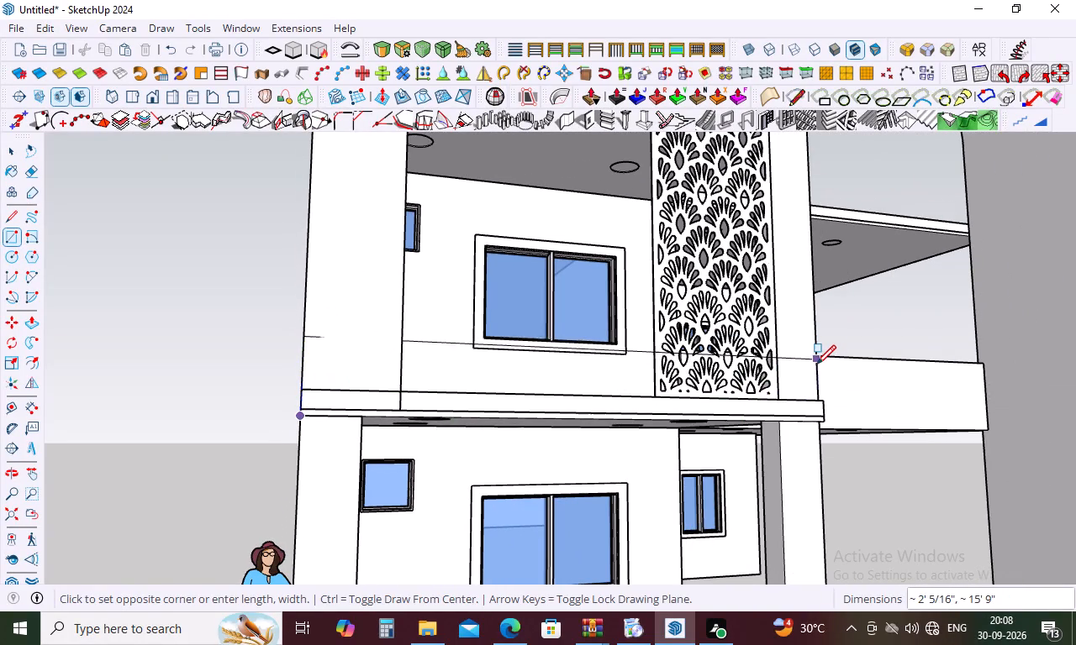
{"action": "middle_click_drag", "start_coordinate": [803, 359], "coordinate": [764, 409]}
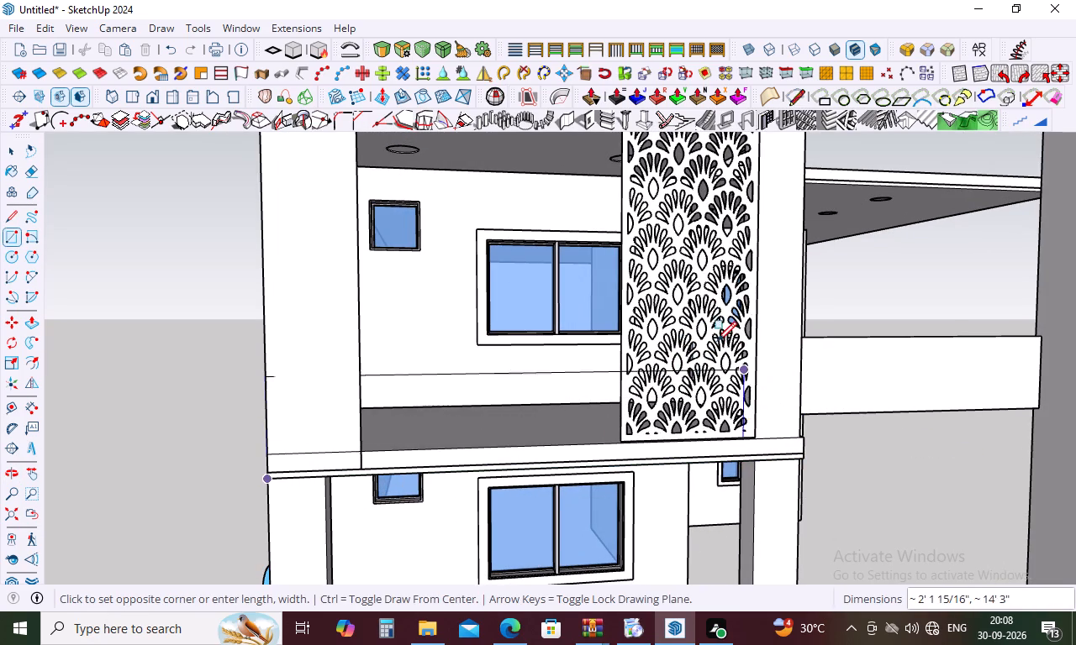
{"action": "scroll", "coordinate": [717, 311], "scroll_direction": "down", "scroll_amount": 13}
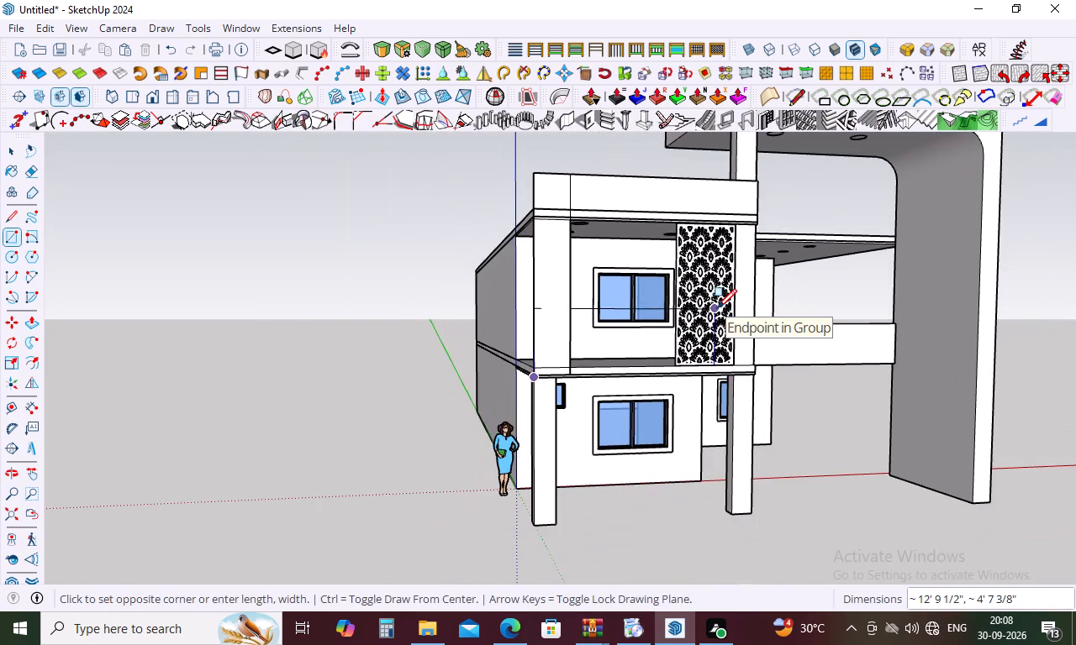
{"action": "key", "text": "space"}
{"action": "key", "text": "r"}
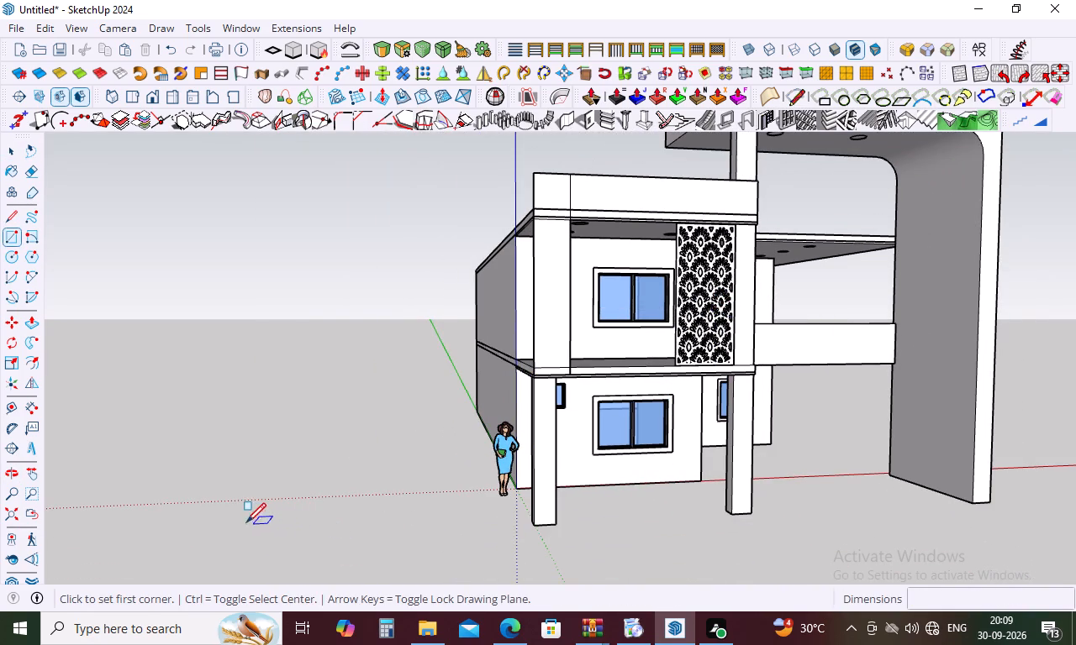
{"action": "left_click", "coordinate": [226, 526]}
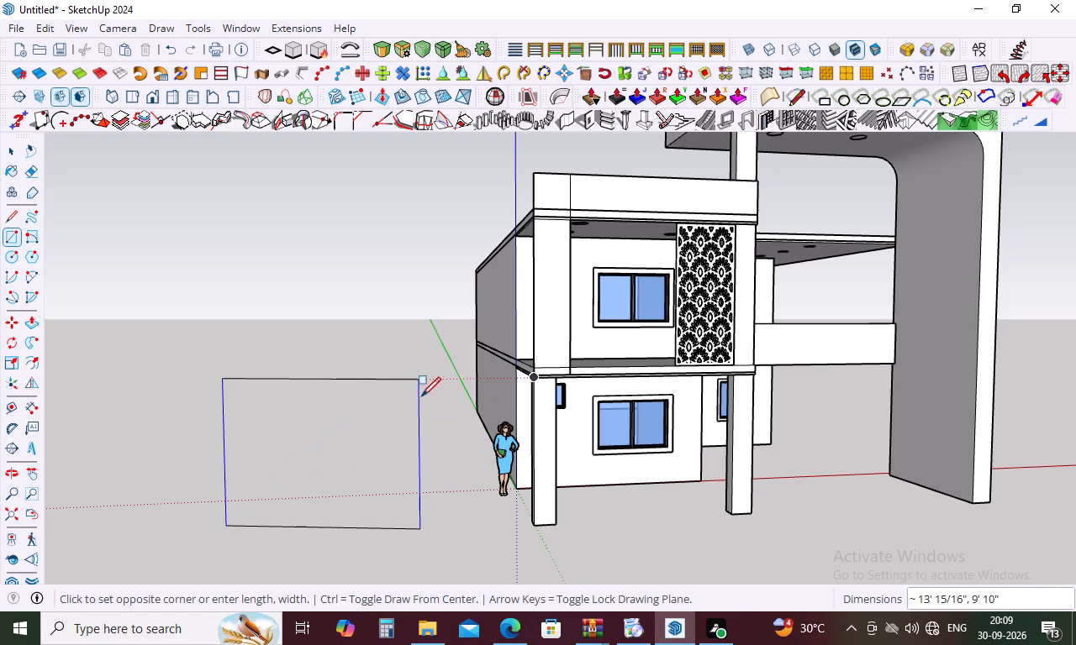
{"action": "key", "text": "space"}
Draw a rectangle 15' 9" long and about 1' 10 9/16" high from the first-floor slab's lower corner as the parapet face.
{"action": "key", "text": "r"}
{"action": "scroll", "coordinate": [785, 383], "scroll_direction": "up", "scroll_amount": 9}
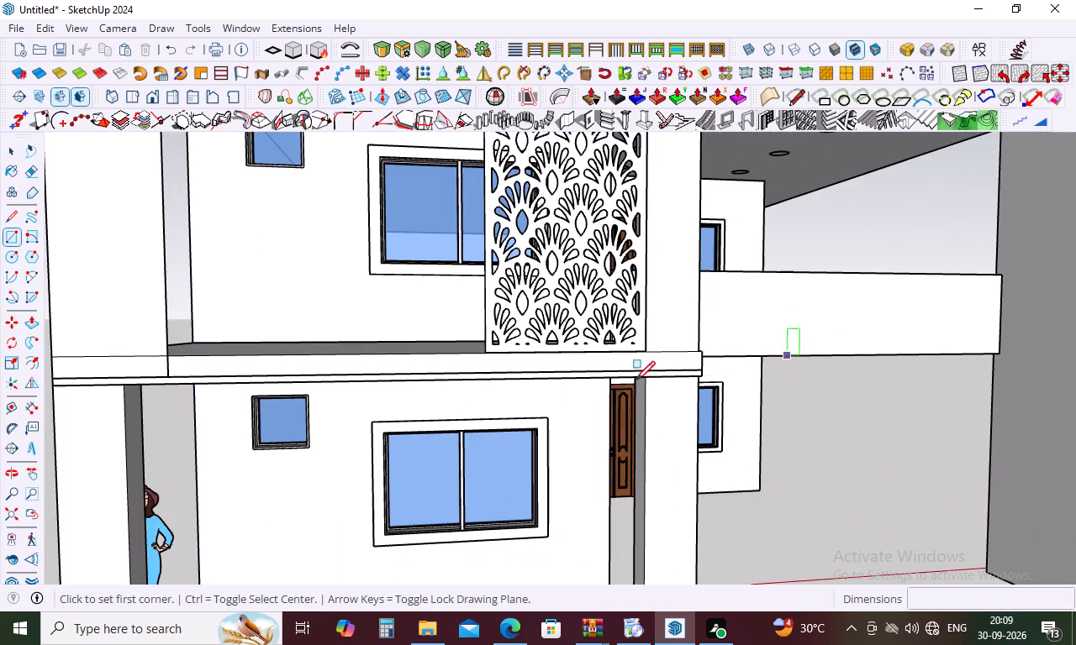
{"action": "scroll", "coordinate": [330, 380], "scroll_direction": "down", "scroll_amount": 2}
{"action": "left_click", "coordinate": [101, 387]}
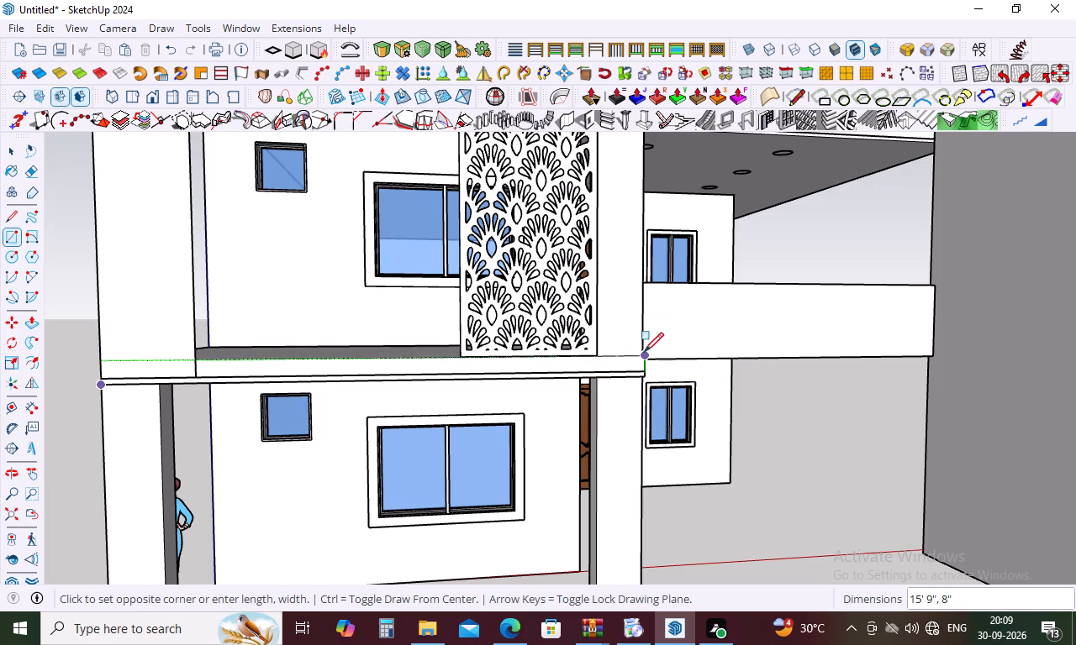
{"action": "scroll", "coordinate": [643, 354], "scroll_direction": "up", "scroll_amount": 9}
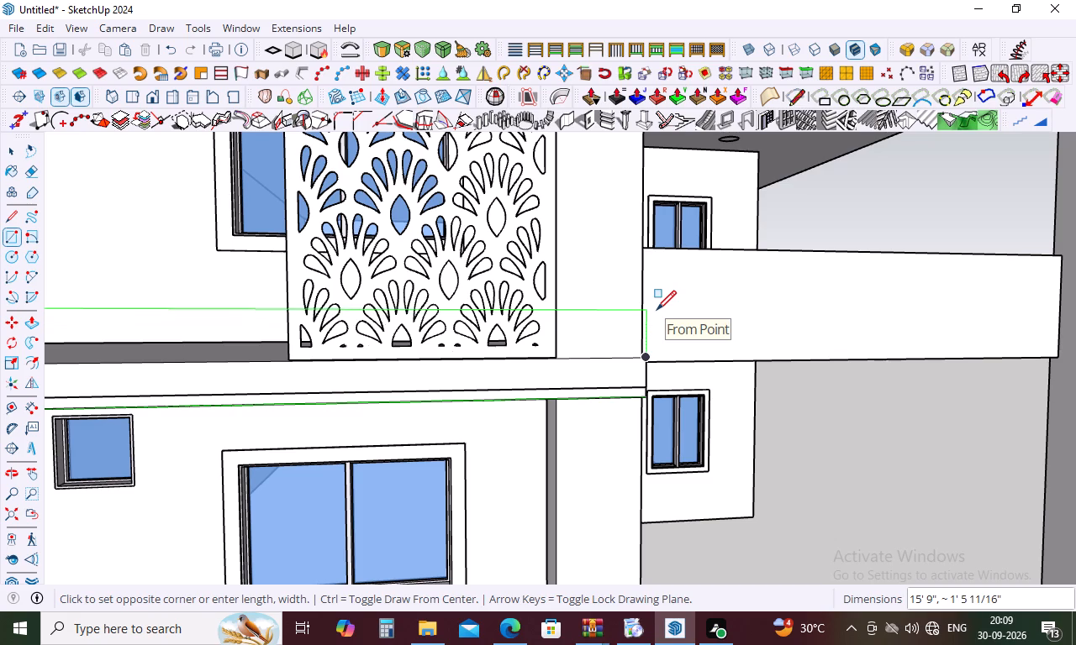
{"action": "left_click", "coordinate": [661, 286]}
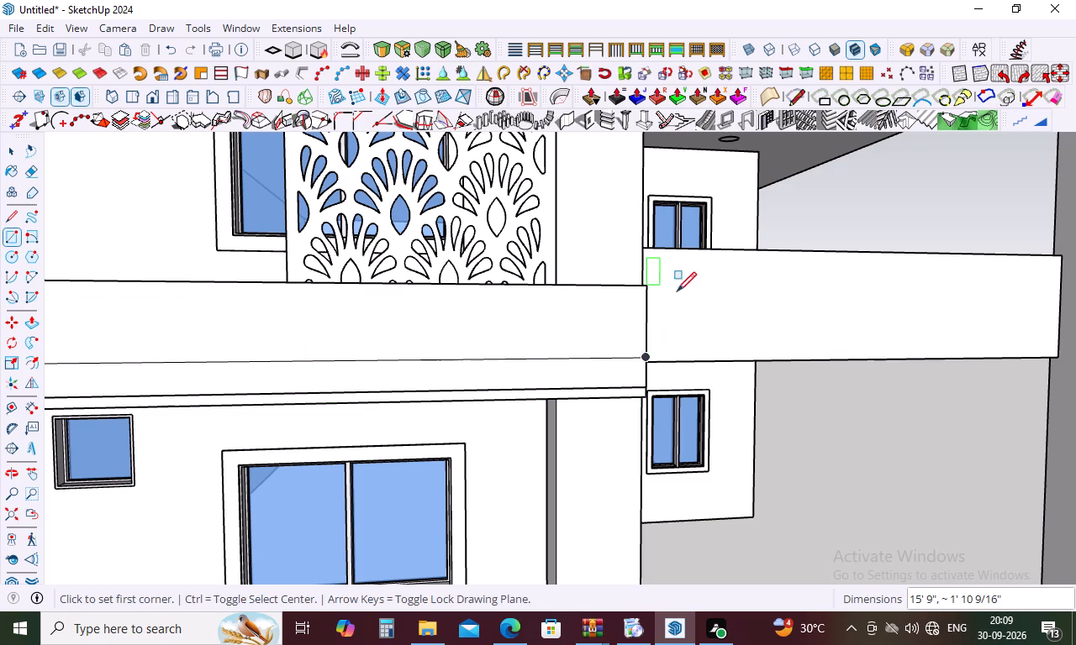
Pull the first-floor parapet face outward 1".
{"action": "scroll", "coordinate": [712, 290], "scroll_direction": "down", "scroll_amount": 8}
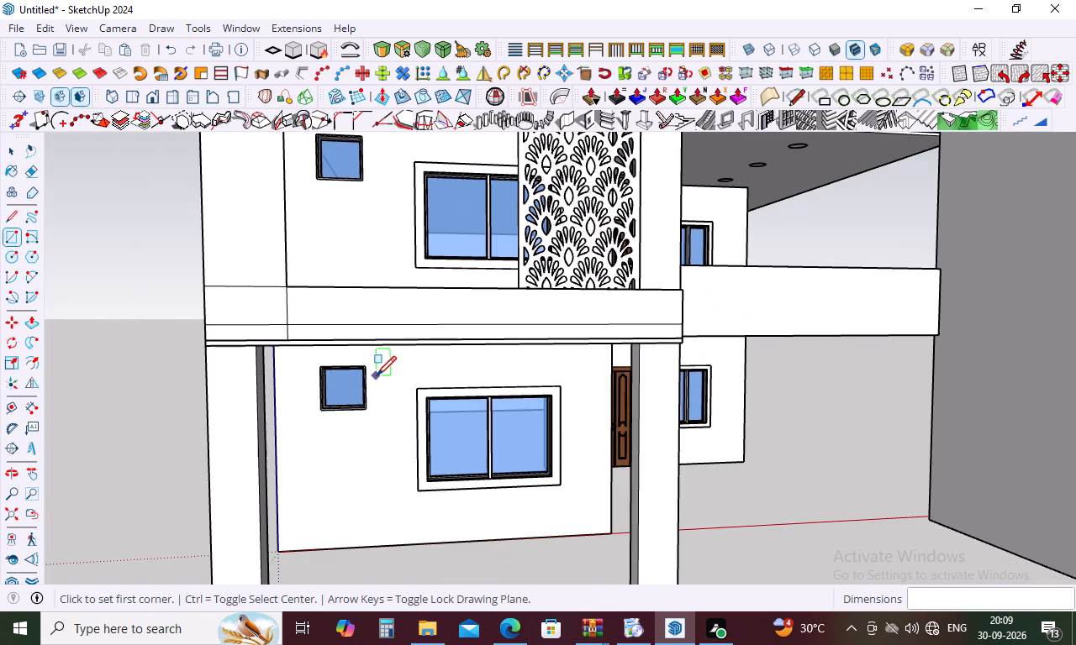
{"action": "key", "text": "p"}
{"action": "left_click", "coordinate": [362, 299]}
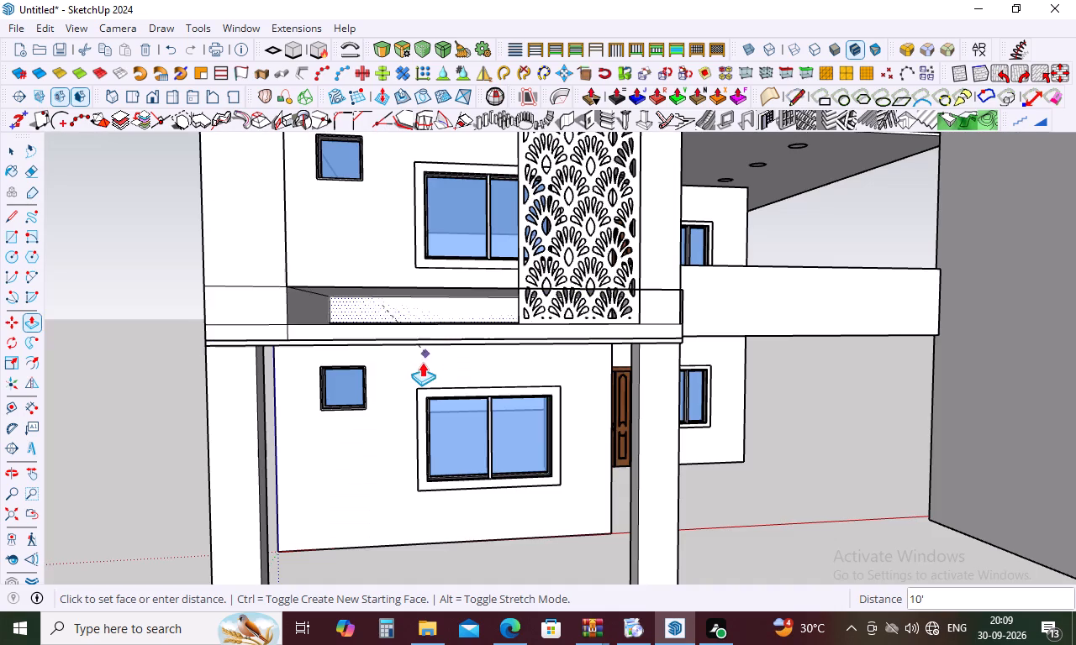
{"action": "key", "text": "Escape"}
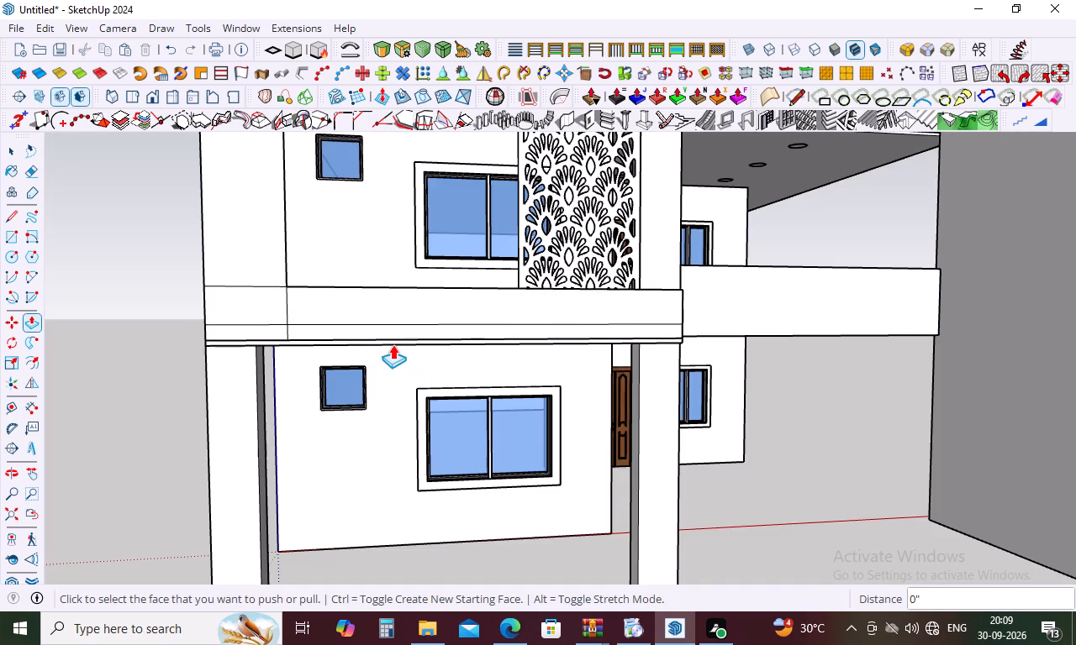
{"action": "left_click", "coordinate": [336, 342]}
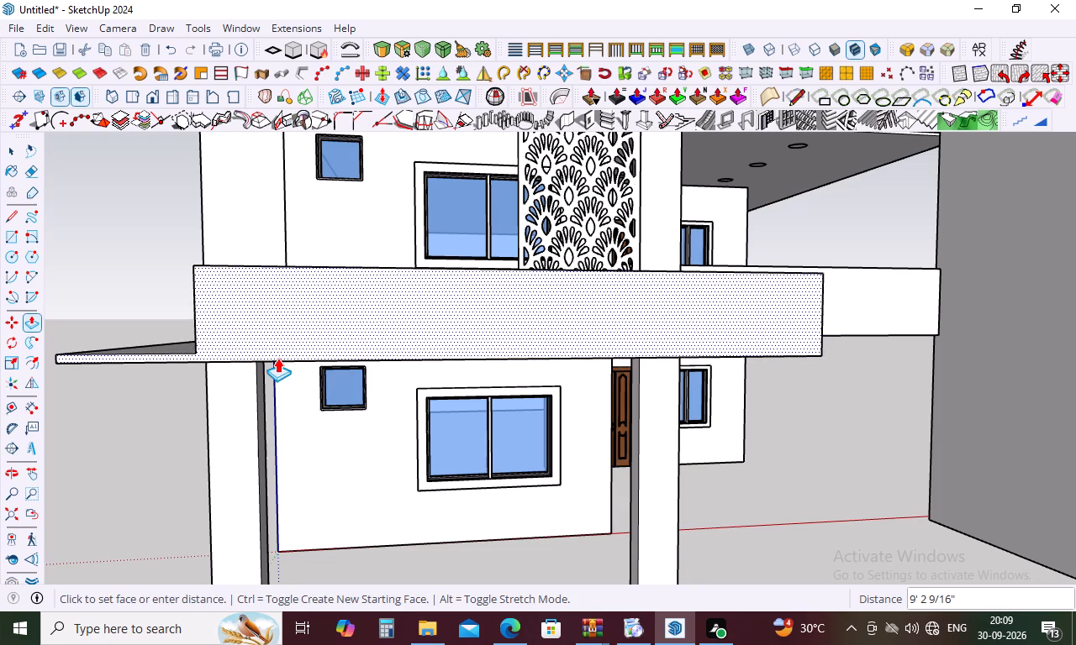
{"action": "key", "text": "1"}
{"action": "key", "text": "Return"}
Repeat the same 1" pull on the corner panel's faces and the roof parapet face.
{"action": "double_click", "coordinate": [251, 296]}
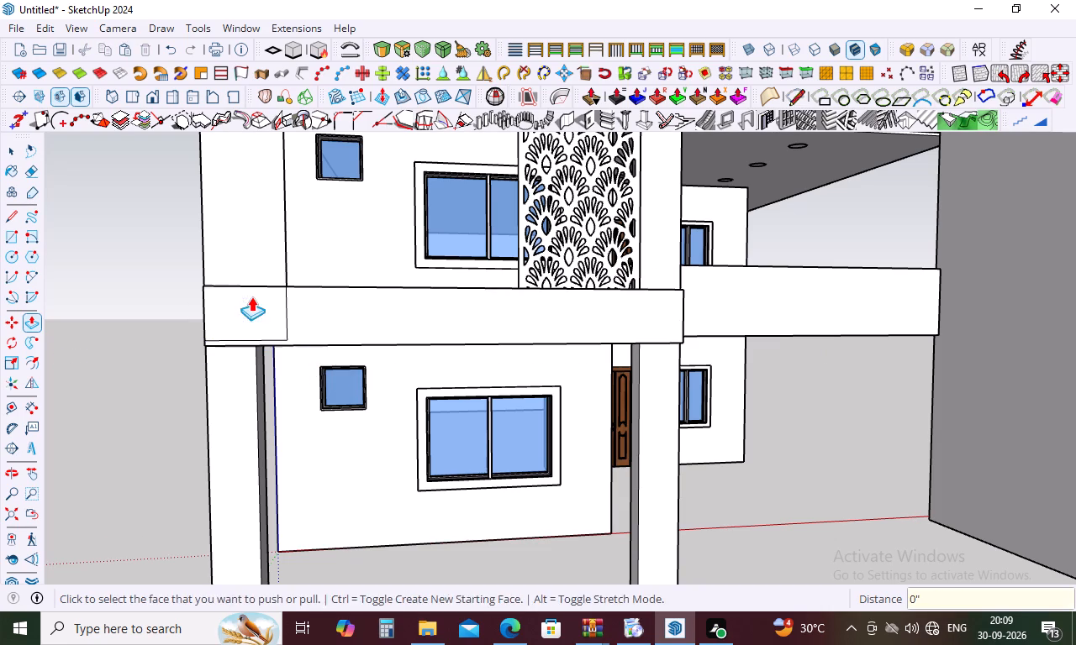
{"action": "double_click", "coordinate": [261, 241]}
{"action": "scroll", "coordinate": [340, 366], "scroll_direction": "down", "scroll_amount": 8}
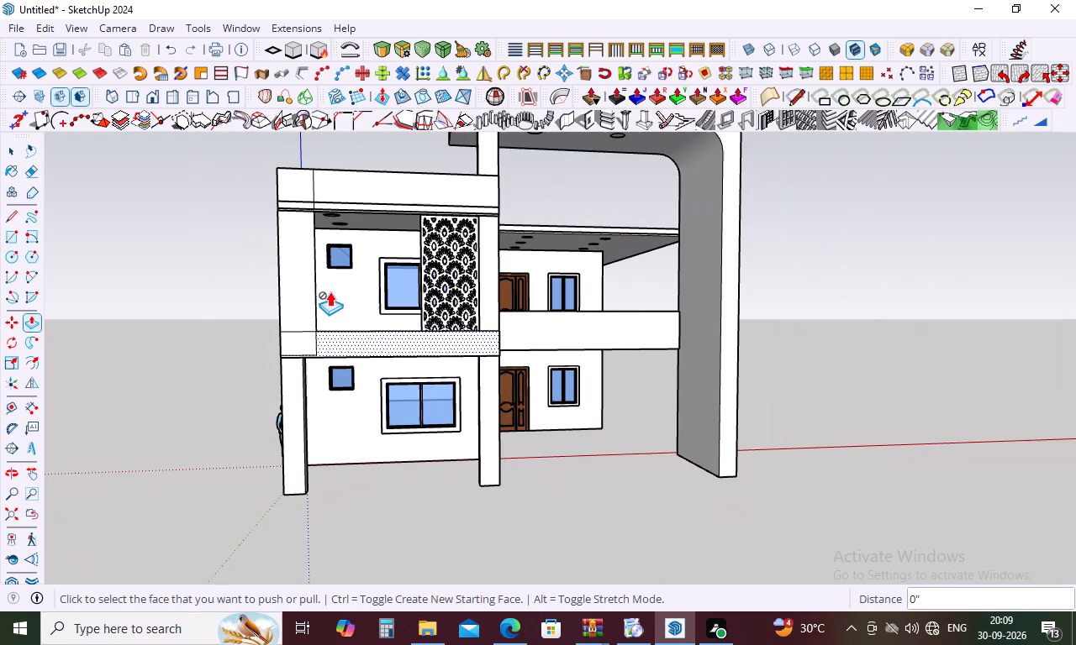
{"action": "double_click", "coordinate": [304, 176]}
{"action": "scroll", "coordinate": [304, 176], "scroll_direction": "up", "scroll_amount": 4}
{"action": "double_click", "coordinate": [351, 179]}
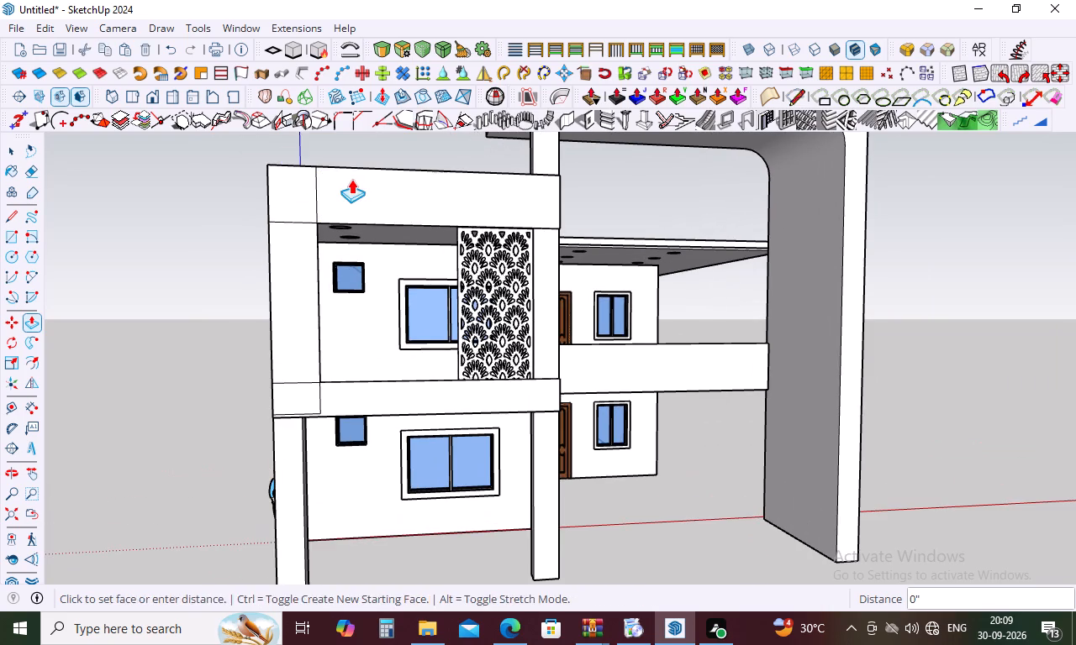
Erase the leftover seam edges where the corner panel meets the first-floor parapet face.
{"action": "scroll", "coordinate": [310, 419], "scroll_direction": "up", "scroll_amount": 9}
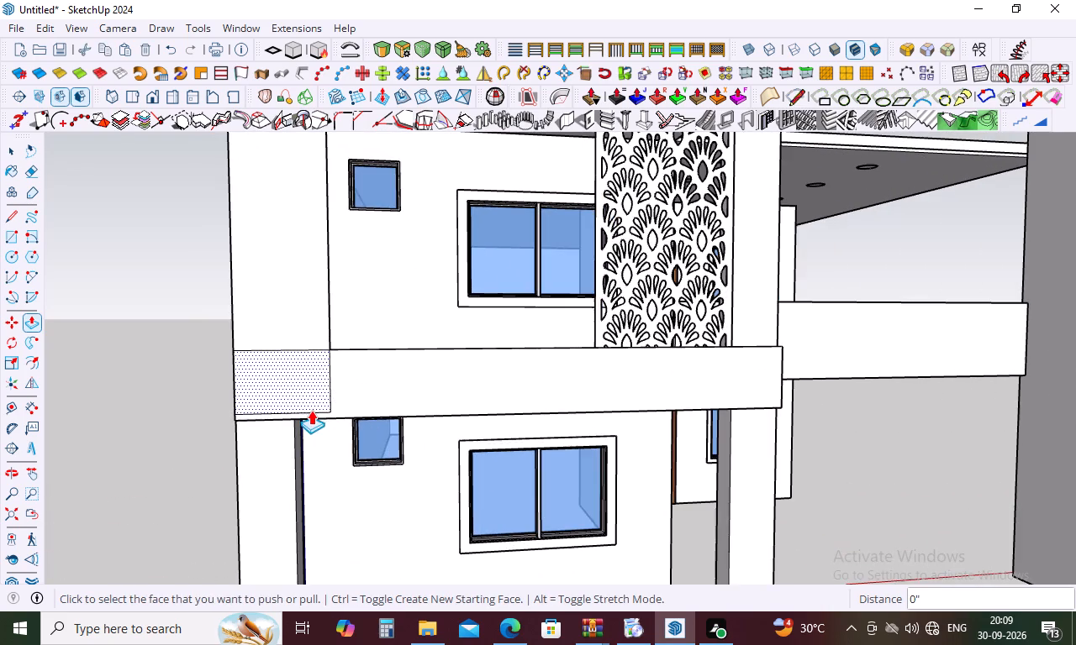
{"action": "scroll", "coordinate": [311, 410], "scroll_direction": "up", "scroll_amount": 5}
{"action": "key", "text": "e"}
{"action": "left_click", "coordinate": [311, 414]}
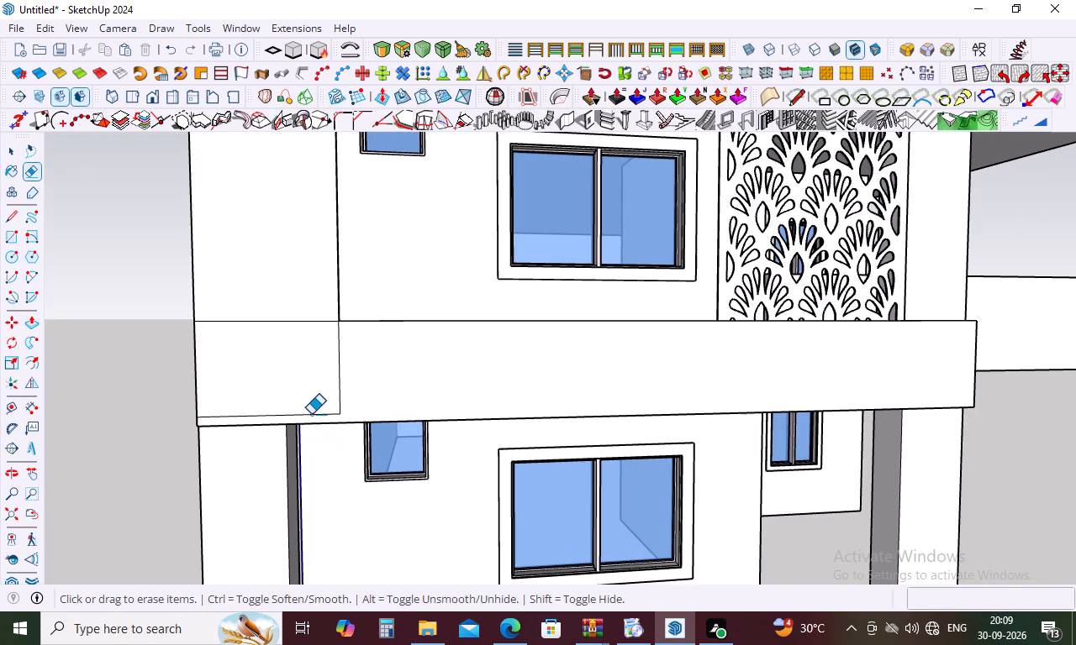
{"action": "left_click", "coordinate": [344, 391]}
{"action": "left_click_drag", "start_coordinate": [344, 345], "coordinate": [321, 359]}
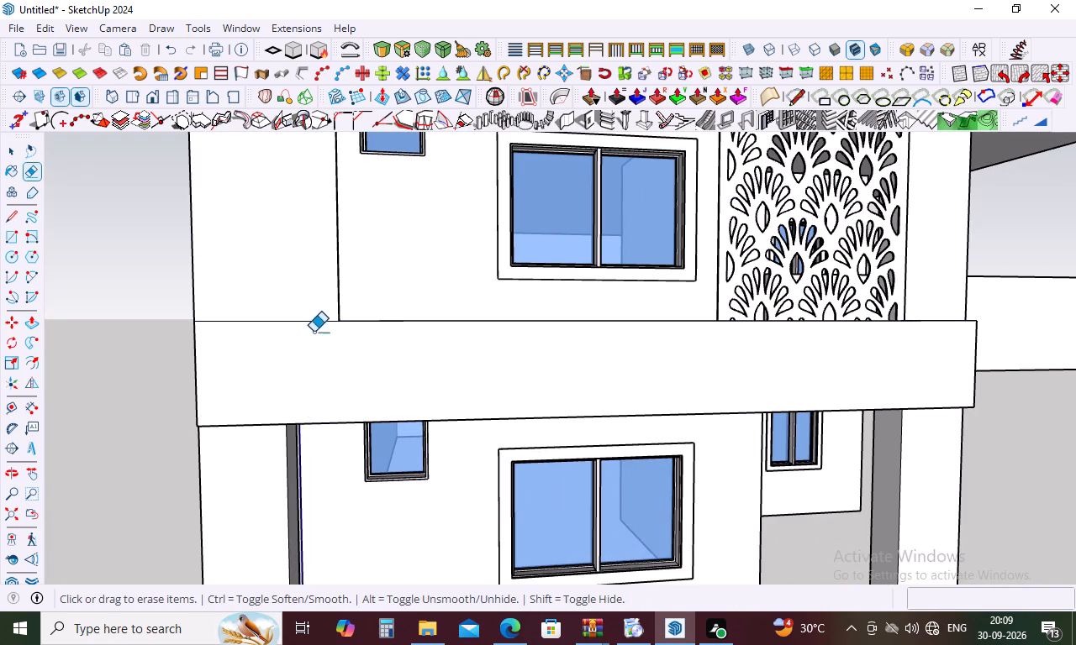
{"action": "left_click_drag", "start_coordinate": [311, 322], "coordinate": [304, 340]}
Erase the leftover seam edges where the corner panel meets the roof parapet face.
{"action": "scroll", "coordinate": [331, 428], "scroll_direction": "down", "scroll_amount": 13}
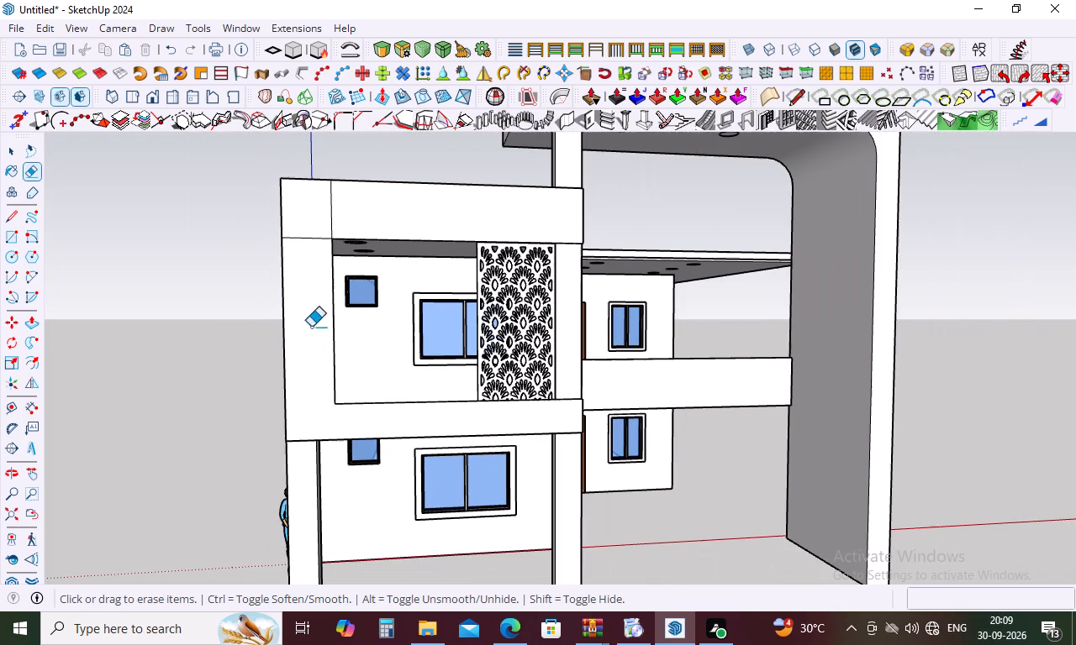
{"action": "left_click", "coordinate": [312, 238]}
{"action": "left_click_drag", "start_coordinate": [339, 209], "coordinate": [323, 212]}
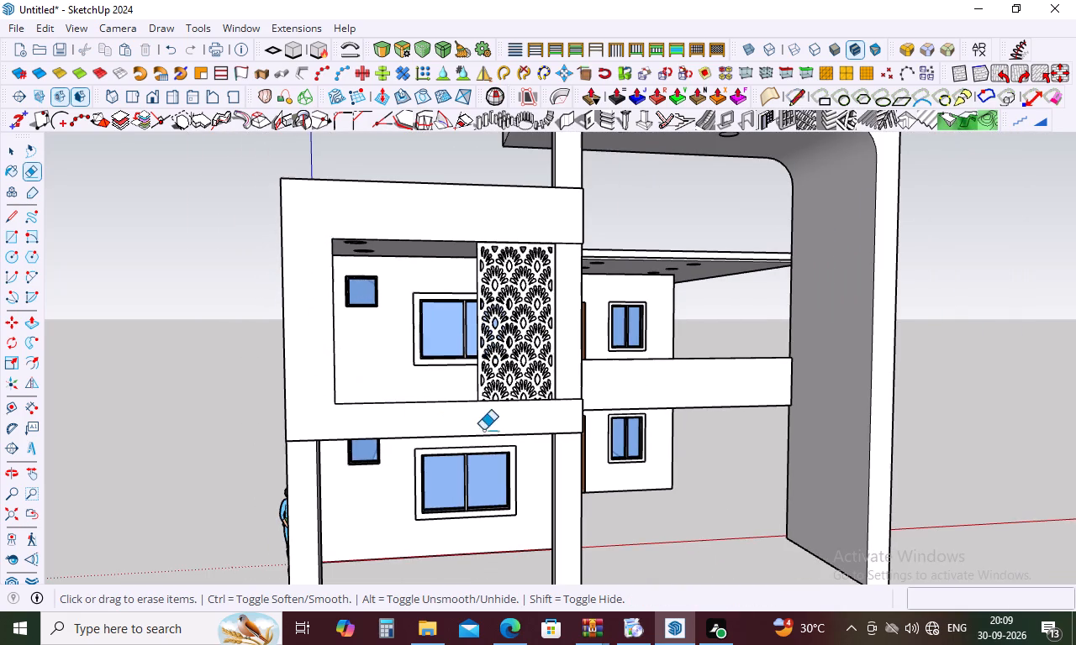
Examine the merged front frame and the balcony's open sides from above, from the front and from the recessed side.
{"action": "middle_click_drag", "start_coordinate": [483, 430], "coordinate": [317, 557]}
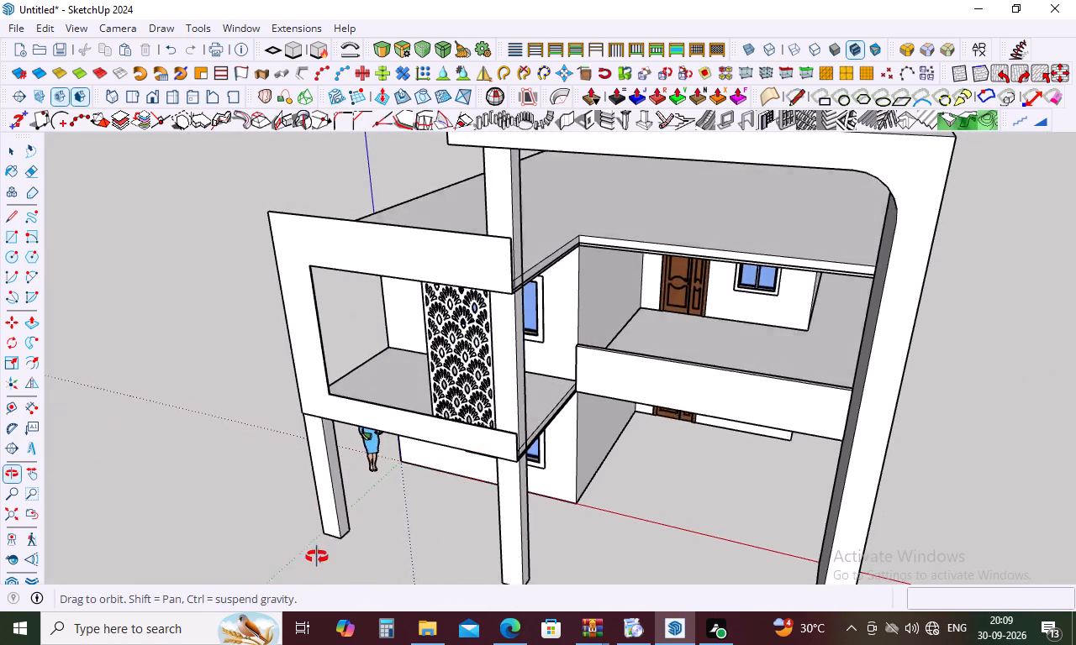
{"action": "middle_click_drag", "start_coordinate": [317, 557], "coordinate": [316, 562]}
{"action": "scroll", "coordinate": [535, 314], "scroll_direction": "up", "scroll_amount": 4}
{"action": "middle_click_drag", "start_coordinate": [513, 270], "coordinate": [409, 339]}
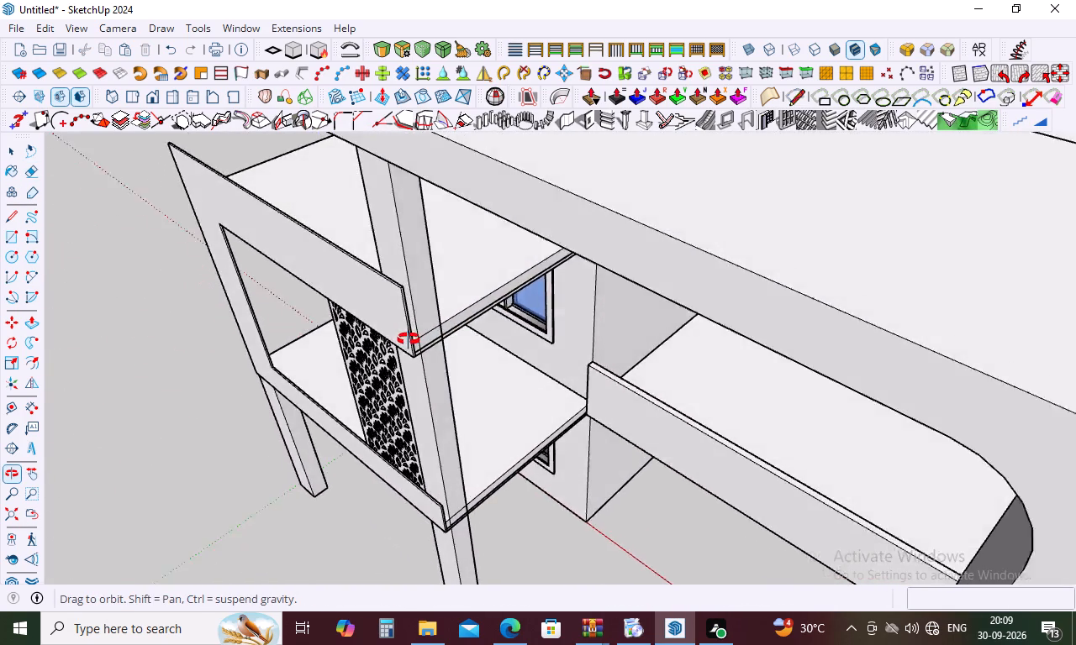
{"action": "middle_click_drag", "start_coordinate": [409, 339], "coordinate": [551, 358]}
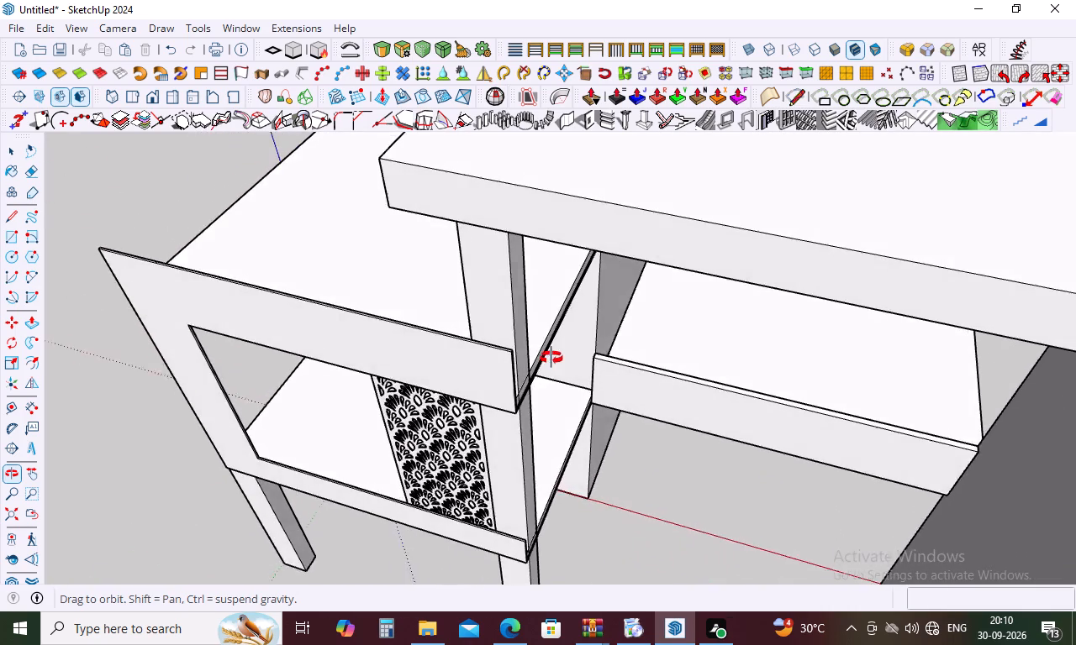
{"action": "middle_click_drag", "start_coordinate": [551, 358], "coordinate": [646, 393]}
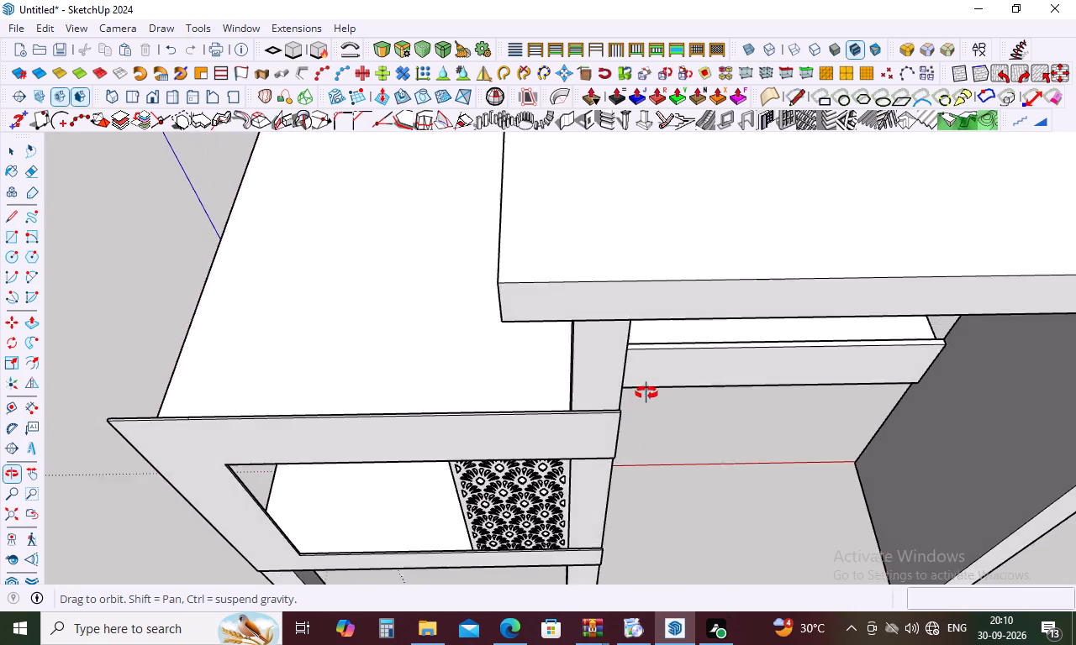
{"action": "middle_click_drag", "start_coordinate": [646, 393], "coordinate": [941, 436]}
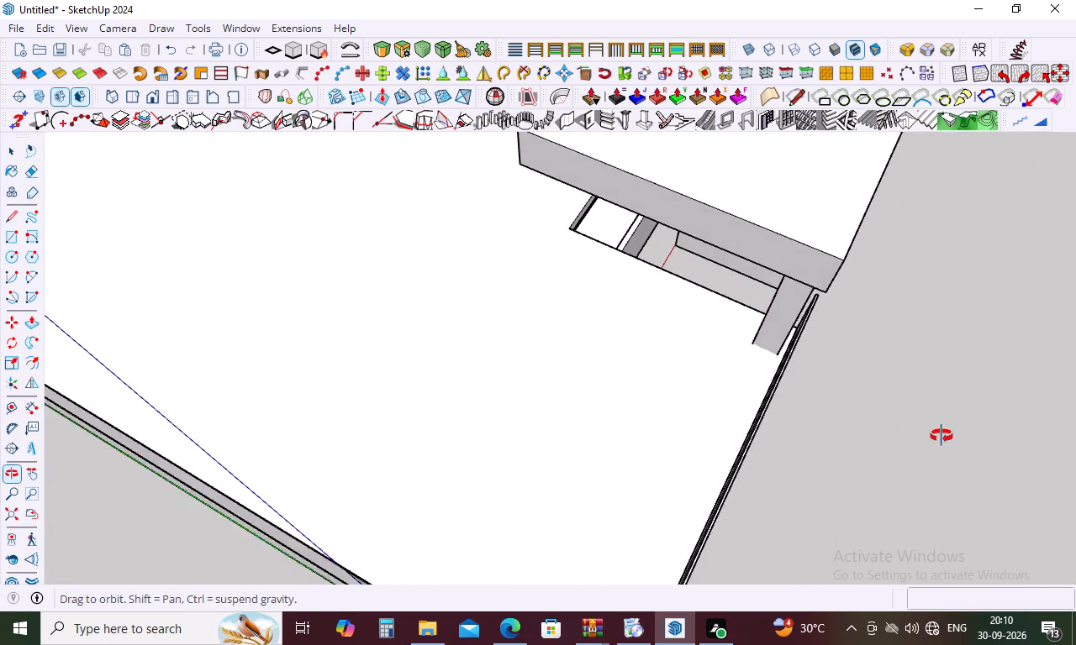
{"action": "middle_click_drag", "start_coordinate": [941, 436], "coordinate": [986, 357]}
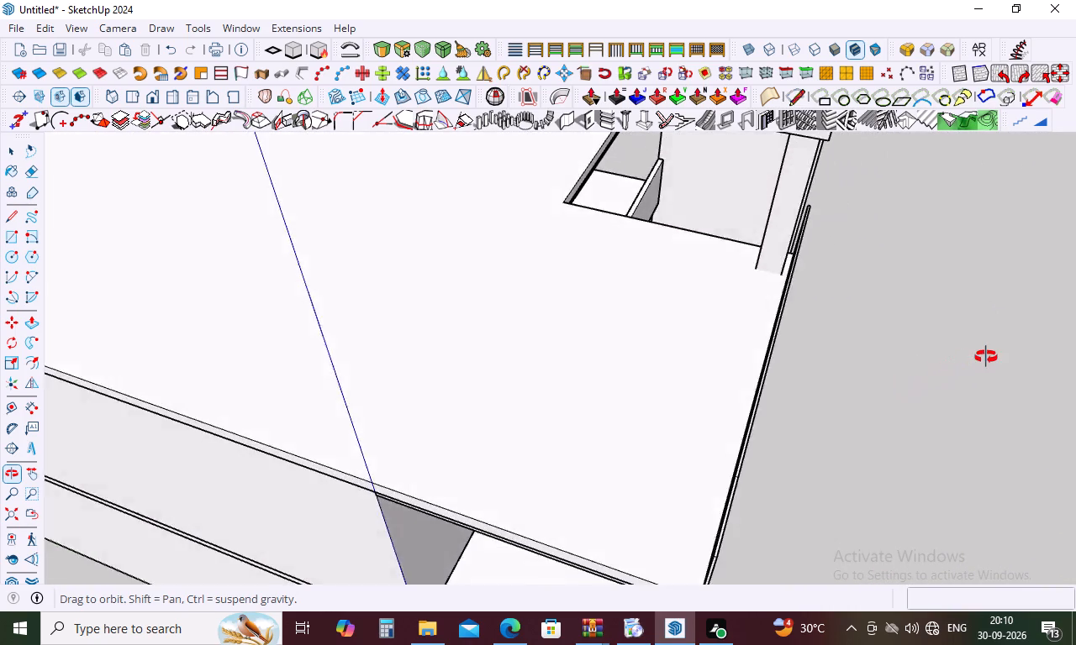
{"action": "middle_click_drag", "start_coordinate": [986, 357], "coordinate": [803, 265]}
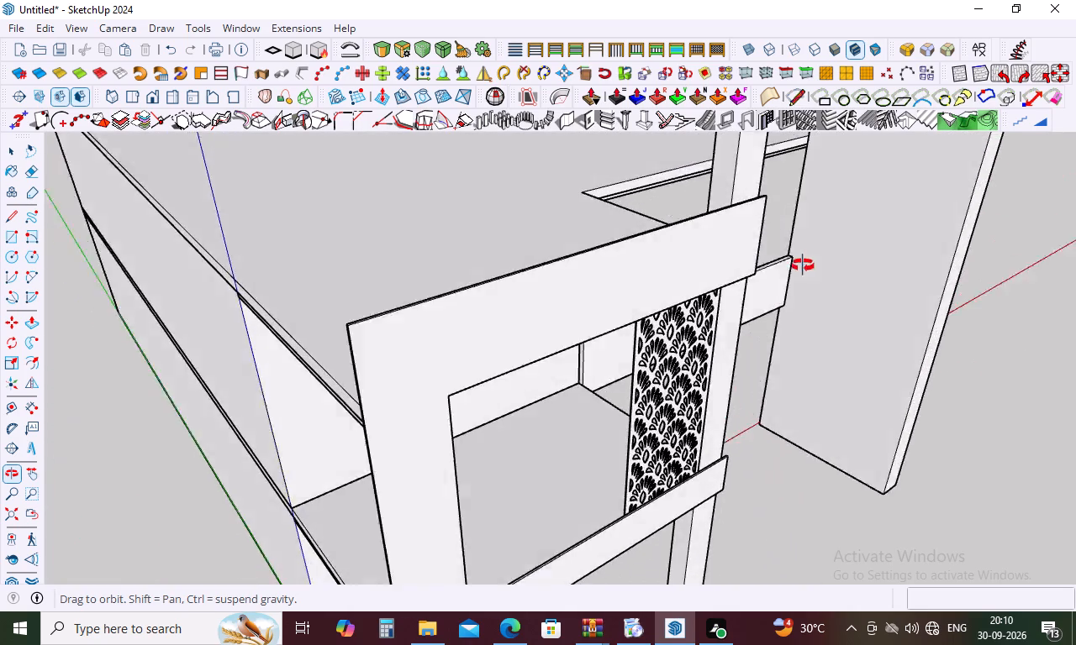
{"action": "middle_click_drag", "start_coordinate": [803, 265], "coordinate": [619, 254]}
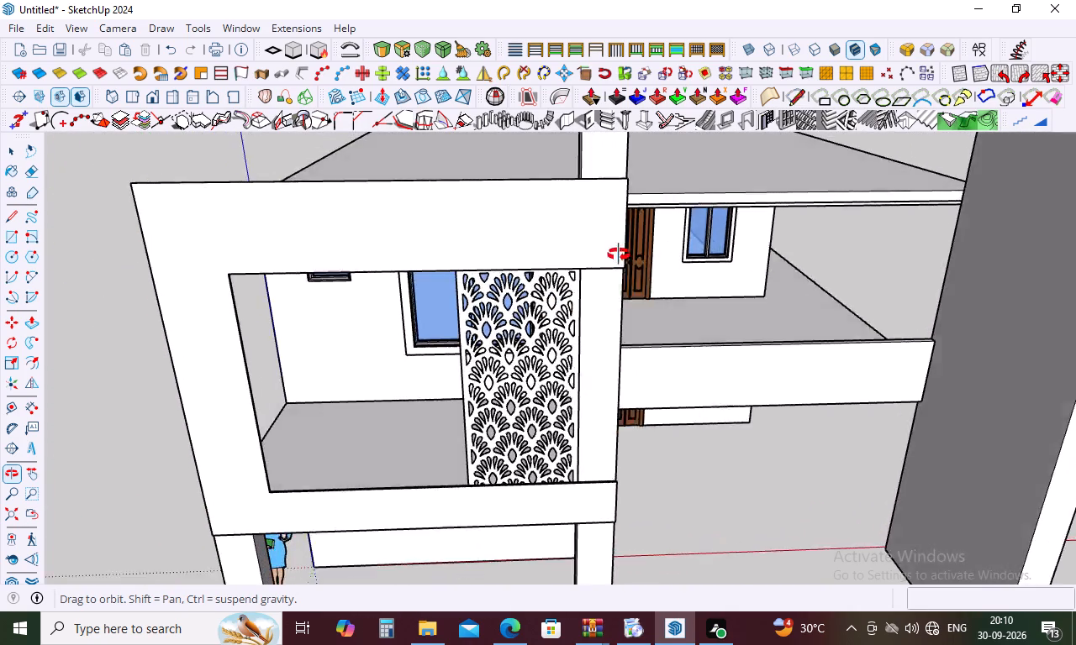
{"action": "middle_click_drag", "start_coordinate": [619, 254], "coordinate": [352, 202]}
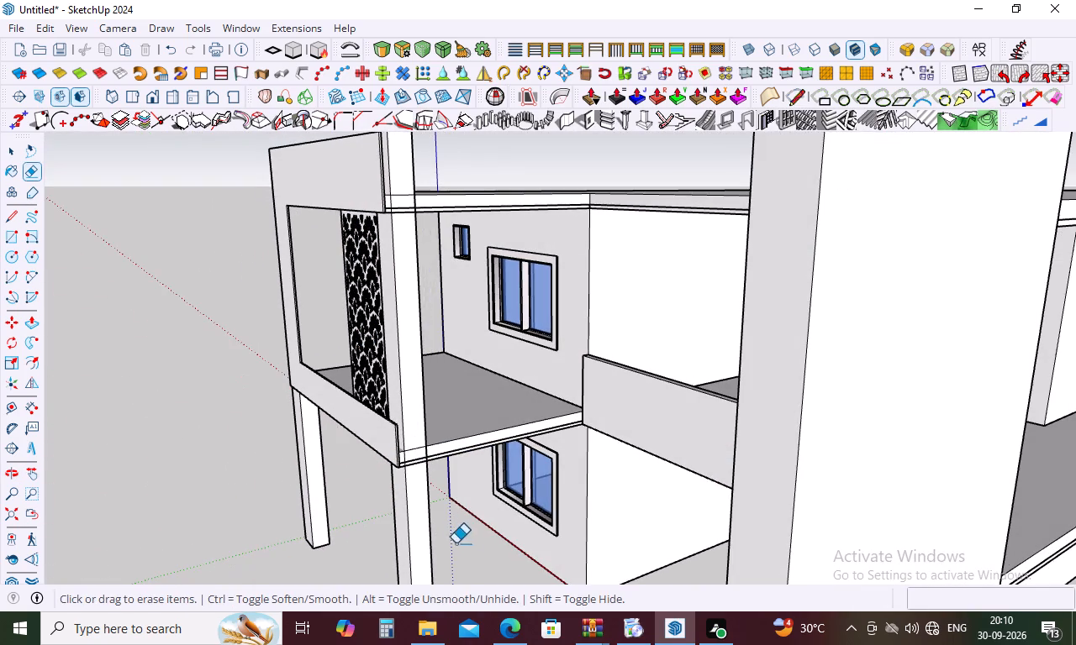
{"action": "scroll", "coordinate": [538, 439], "scroll_direction": "up", "scroll_amount": 4}
{"action": "middle_click_drag", "start_coordinate": [538, 439], "coordinate": [451, 416]}
{"action": "middle_click_drag", "start_coordinate": [439, 448], "coordinate": [494, 454]}
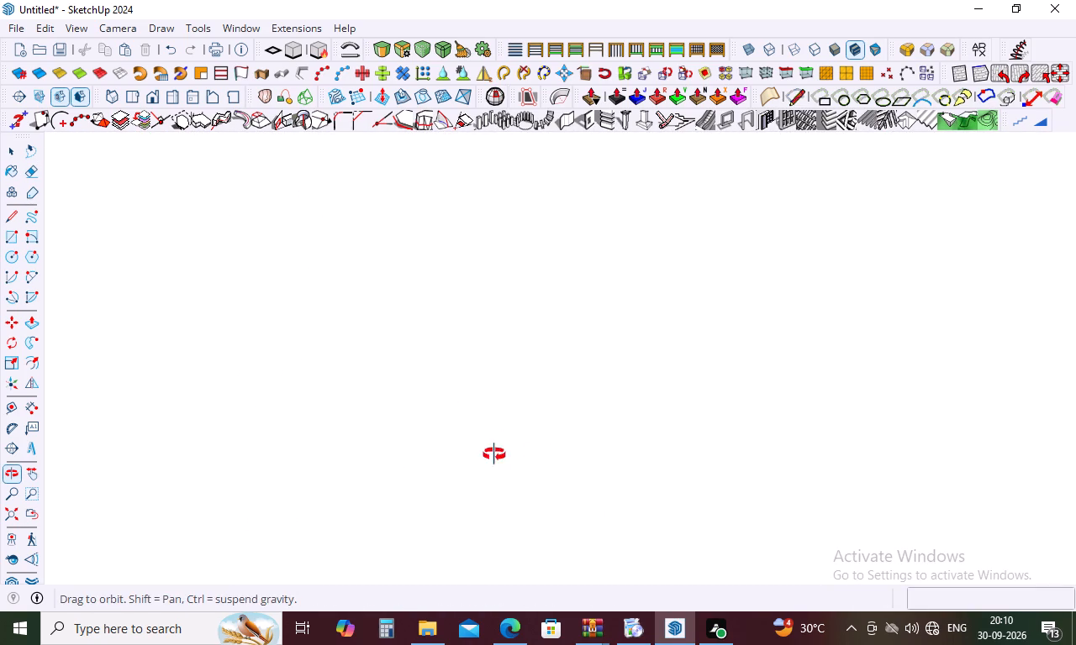
{"action": "middle_click_drag", "start_coordinate": [494, 454], "coordinate": [671, 461]}
{"action": "scroll", "coordinate": [332, 425], "scroll_direction": "down", "scroll_amount": 15}
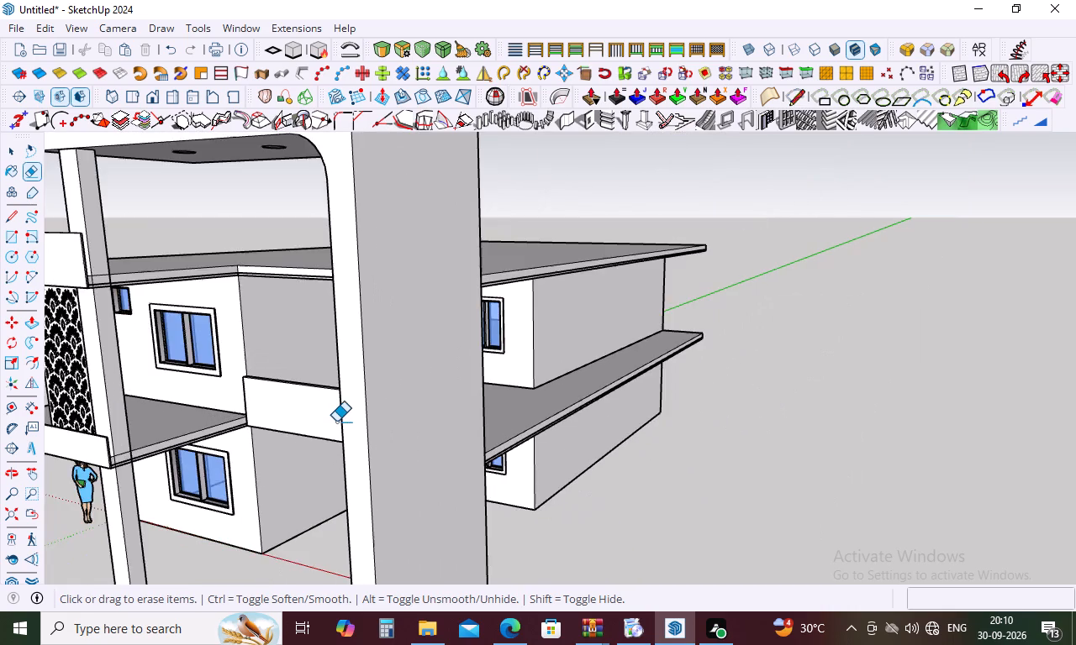
{"action": "scroll", "coordinate": [336, 422], "scroll_direction": "down", "scroll_amount": 6}
{"action": "middle_click_drag", "start_coordinate": [277, 495], "coordinate": [203, 485]}
Draw a rectangle about 1' 10 9/16" high and 9' 9" long on the first-floor slab's recess side, from the front parapet's top corner to the wall.
{"action": "scroll", "coordinate": [198, 477], "scroll_direction": "up", "scroll_amount": 15}
{"action": "scroll", "coordinate": [249, 421], "scroll_direction": "up", "scroll_amount": 5}
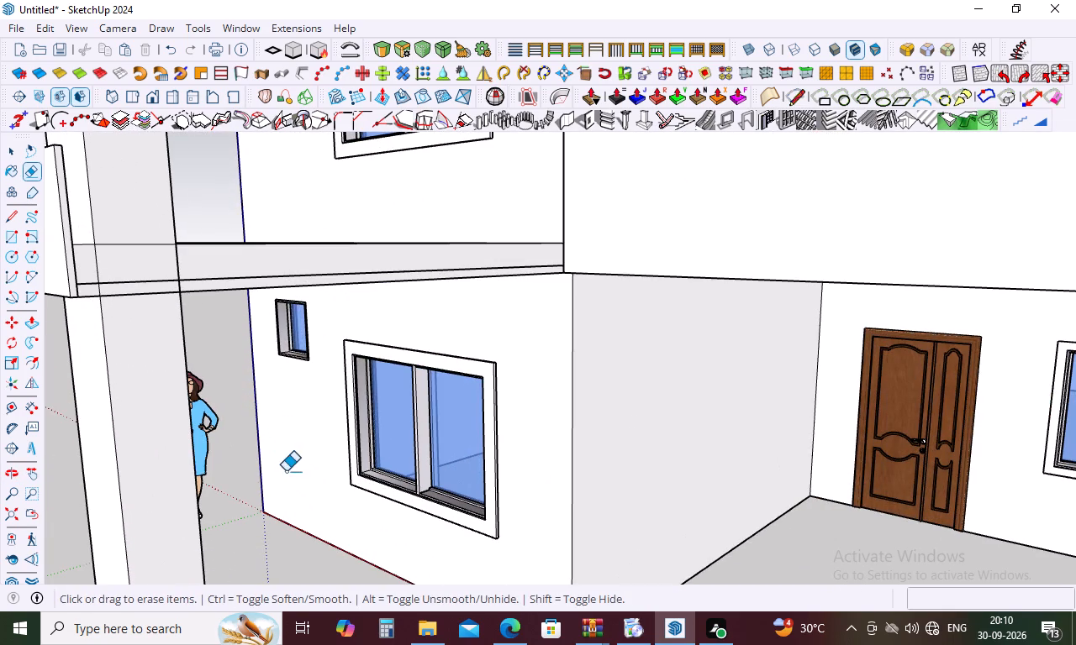
{"action": "key", "text": "r"}
{"action": "middle_click_drag", "start_coordinate": [168, 303], "coordinate": [76, 332]}
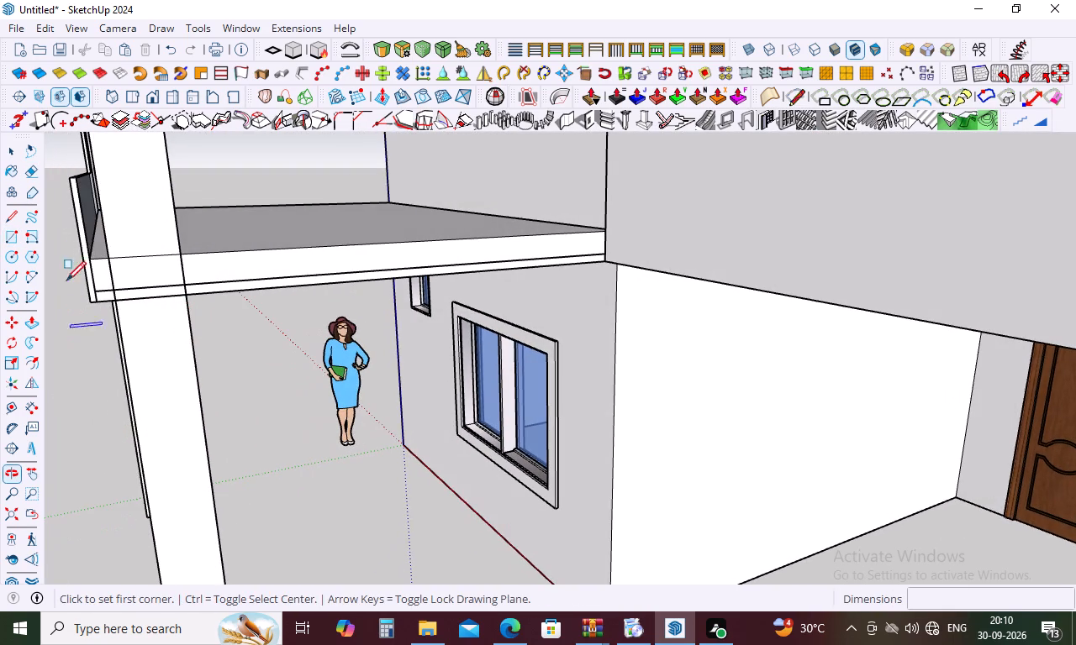
{"action": "scroll", "coordinate": [73, 180], "scroll_direction": "up", "scroll_amount": 4}
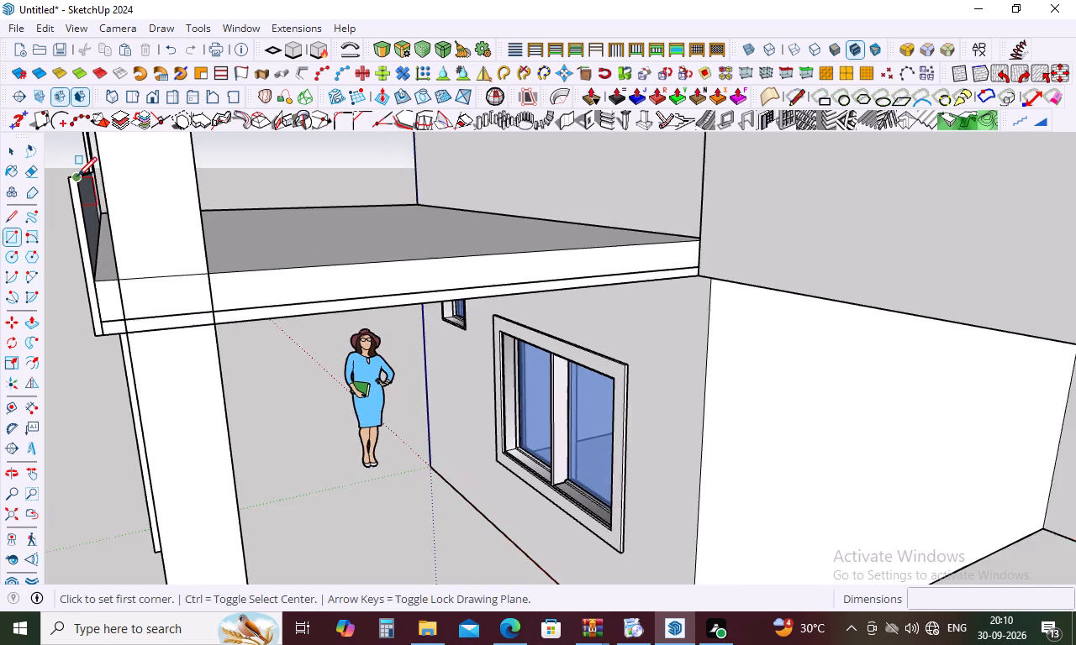
{"action": "scroll", "coordinate": [77, 176], "scroll_direction": "up", "scroll_amount": 8}
{"action": "middle_click_drag", "start_coordinate": [95, 207], "coordinate": [92, 208]}
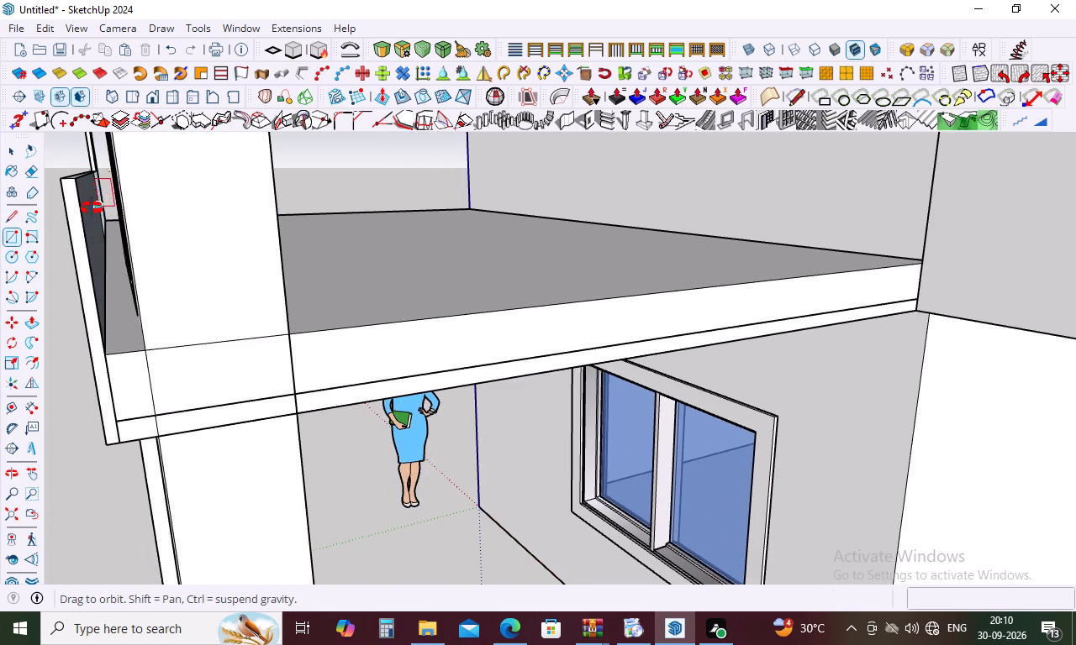
{"action": "middle_click_drag", "start_coordinate": [92, 208], "coordinate": [109, 221]}
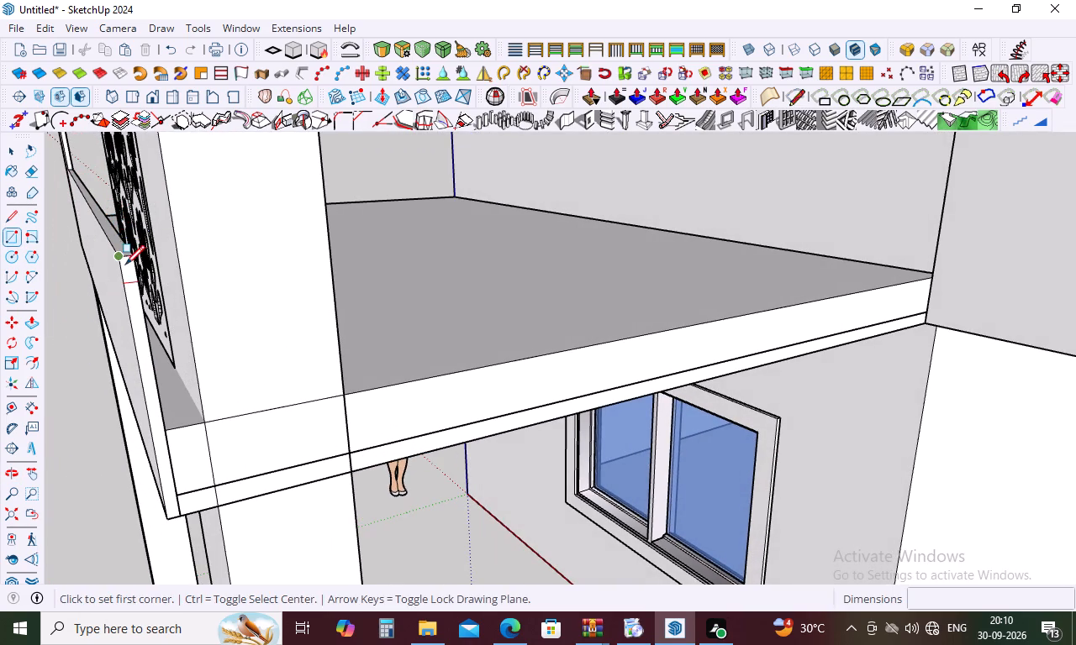
{"action": "left_click", "coordinate": [119, 260]}
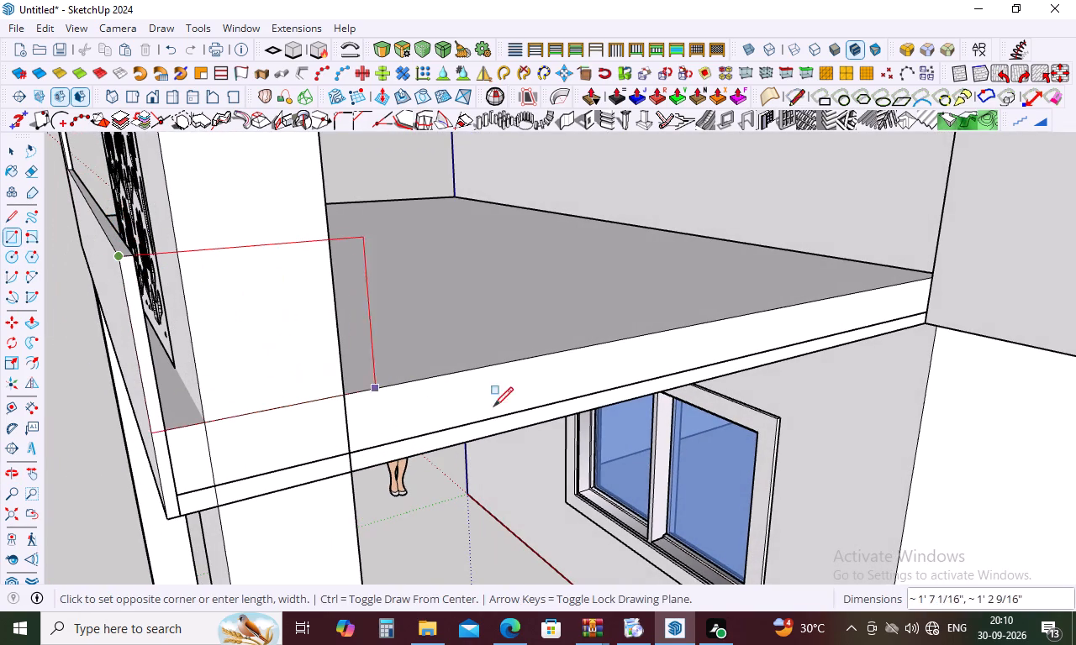
{"action": "left_click", "coordinate": [928, 323]}
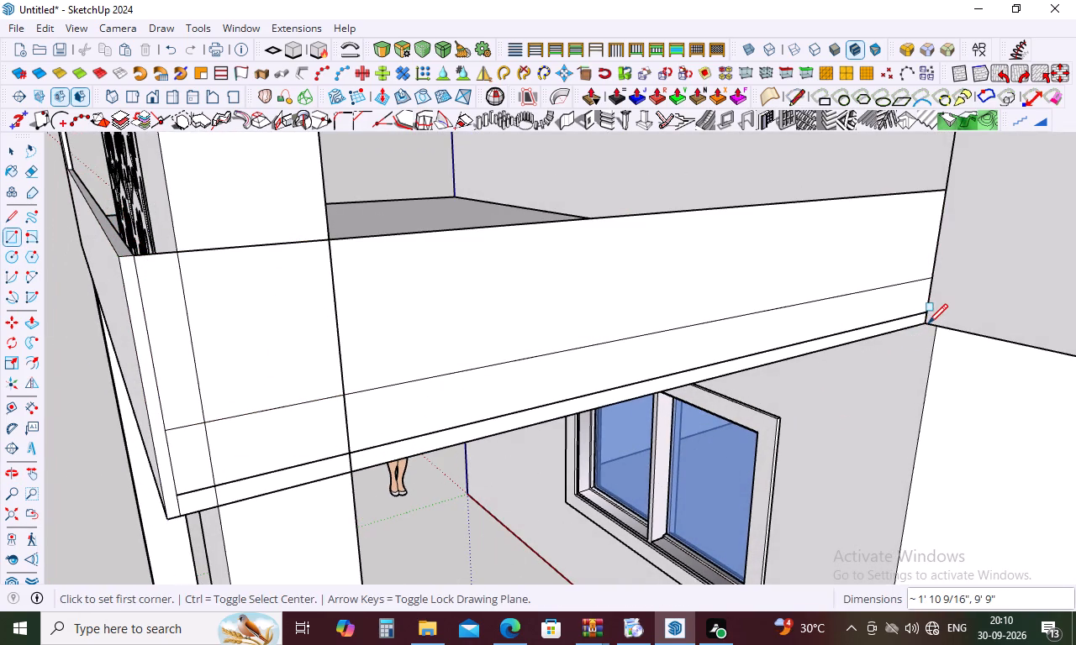
Pull the recess-side parapet face outward 1" and repeat the same pull on the front parapet's end face.
{"action": "key", "text": "space"}
{"action": "key", "text": "p"}
{"action": "left_click", "coordinate": [669, 323]}
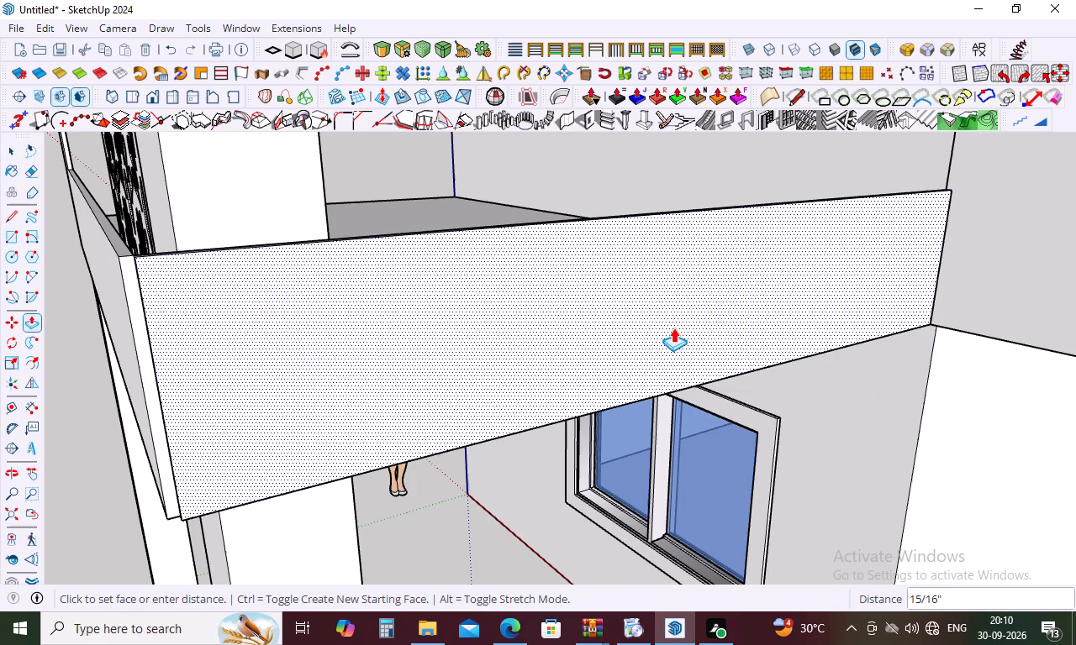
{"action": "key", "text": "1"}
{"action": "key", "text": "Return"}
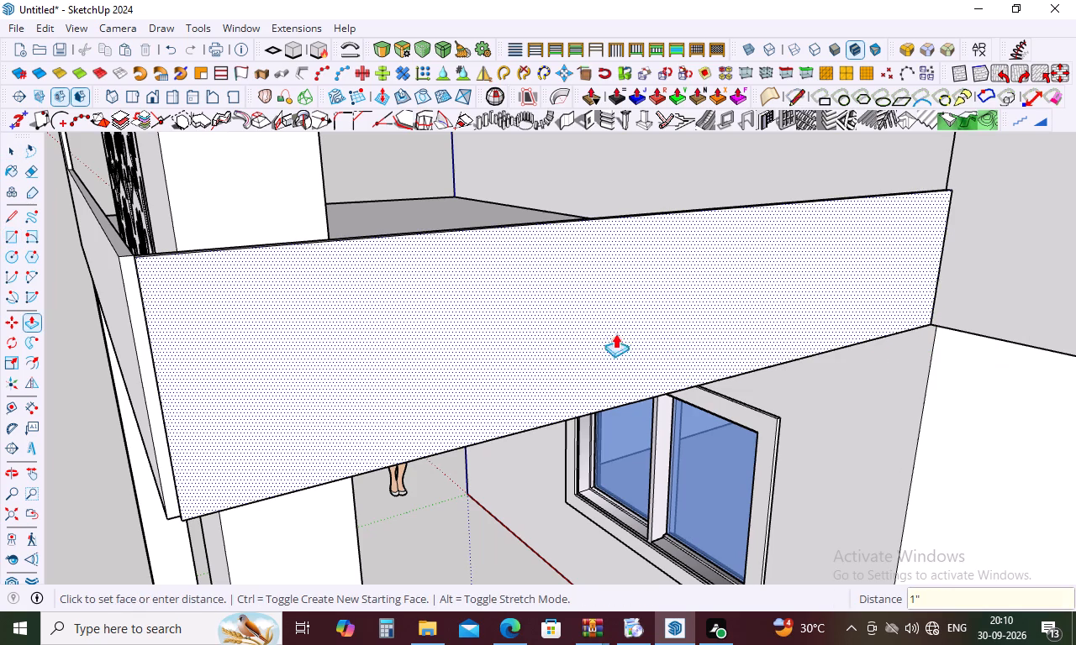
{"action": "double_click", "coordinate": [134, 283]}
Erase the vertical seam between the recess-side parapet face and the front parapet's end face.
{"action": "key", "text": "space"}
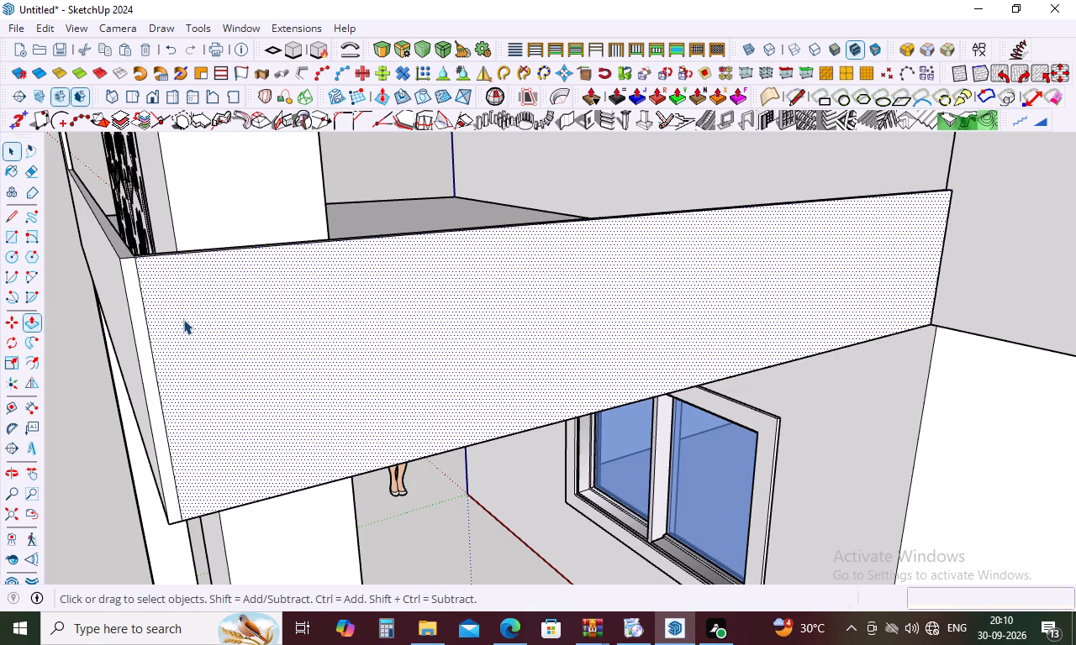
{"action": "key", "text": "e"}
{"action": "left_click", "coordinate": [150, 312]}
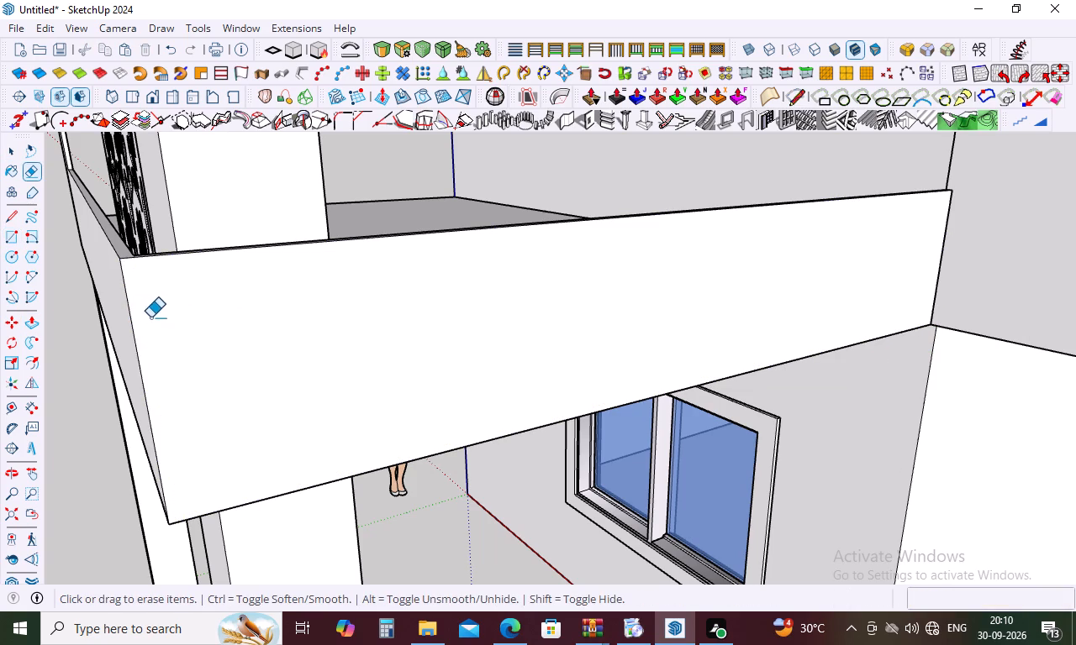
Draw a rectangle 10' 1" long and about 1' 10 9/16" high on the balcony's opposite open side, from the slab's lower wall corner to the front parapet's top.
{"action": "scroll", "coordinate": [270, 280], "scroll_direction": "down", "scroll_amount": 4}
{"action": "middle_click_drag", "start_coordinate": [275, 296], "coordinate": [620, 322]}
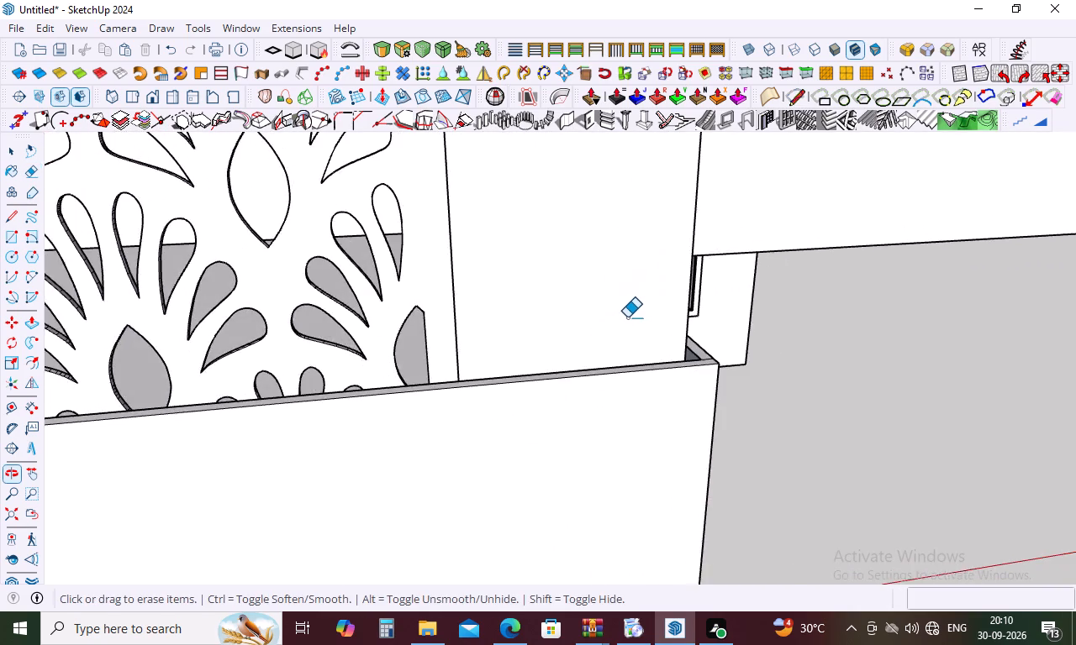
{"action": "scroll", "coordinate": [628, 317], "scroll_direction": "down", "scroll_amount": 20}
{"action": "scroll", "coordinate": [628, 317], "scroll_direction": "down", "scroll_amount": 6}
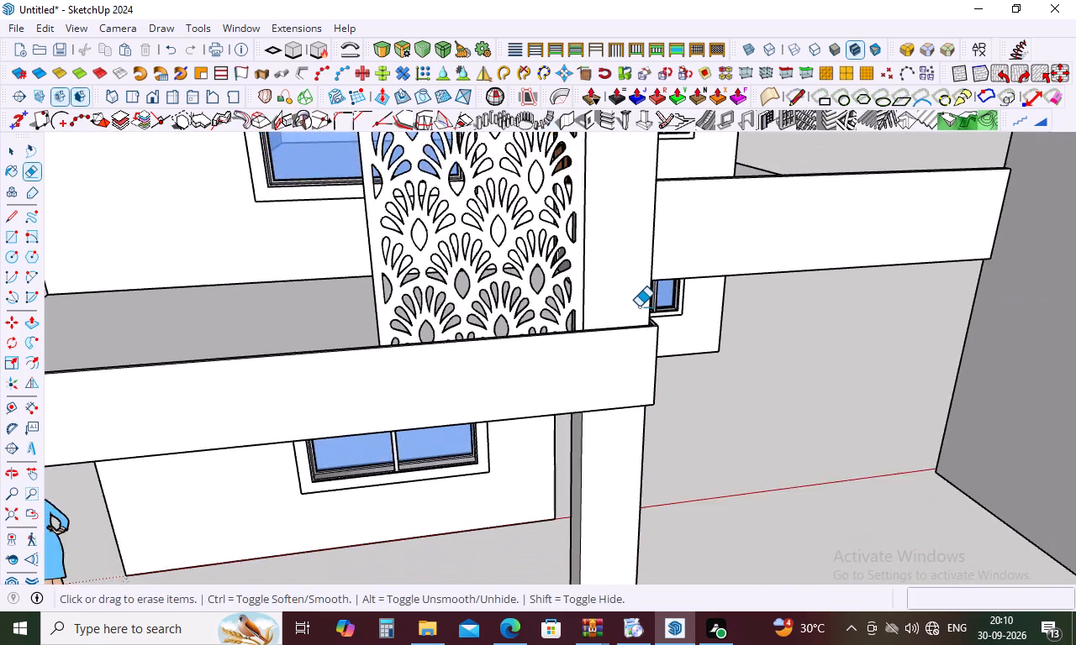
{"action": "scroll", "coordinate": [639, 307], "scroll_direction": "down", "scroll_amount": 7}
{"action": "middle_click_drag", "start_coordinate": [589, 393], "coordinate": [893, 338]}
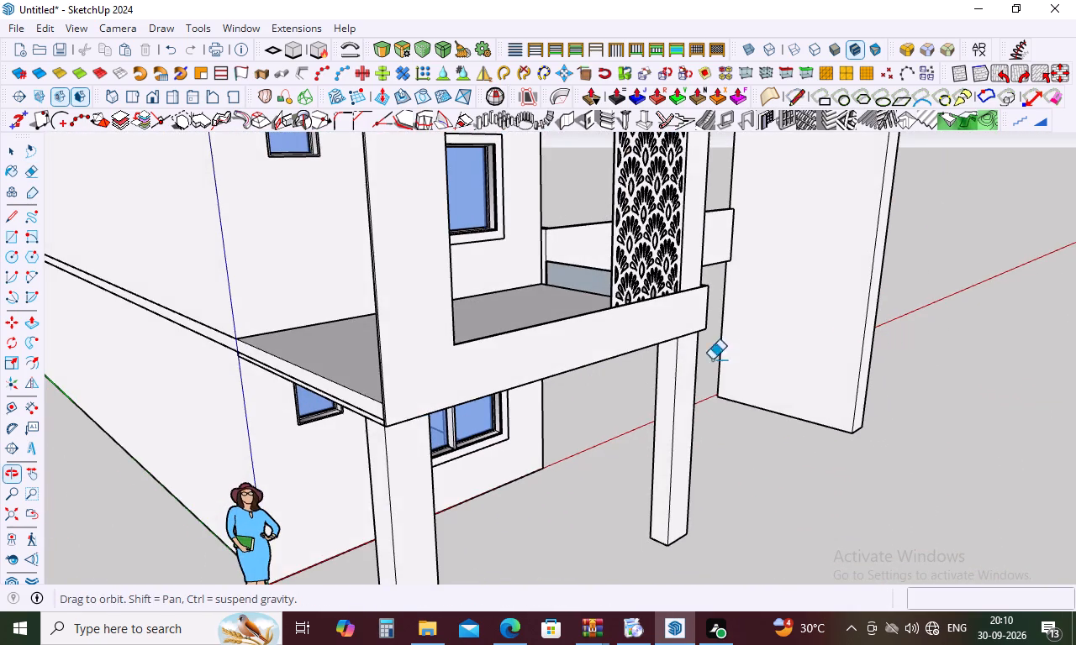
{"action": "middle_click_drag", "start_coordinate": [700, 358], "coordinate": [868, 376]}
{"action": "key", "text": "space"}
{"action": "double_click", "coordinate": [630, 273]}
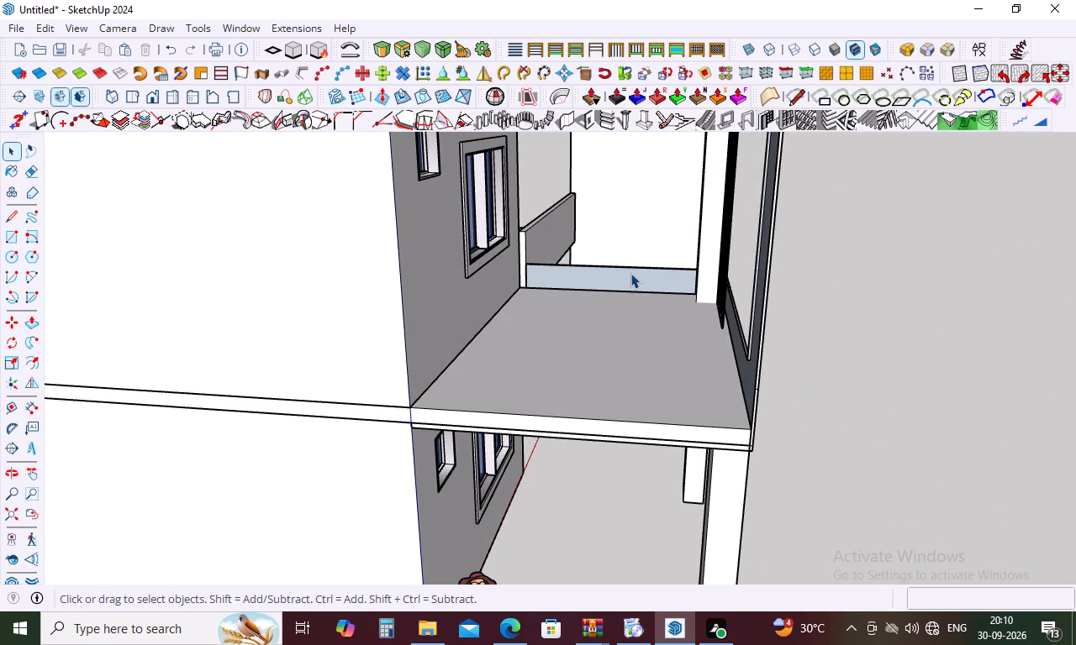
{"action": "left_click", "coordinate": [820, 460]}
{"action": "key", "text": "r"}
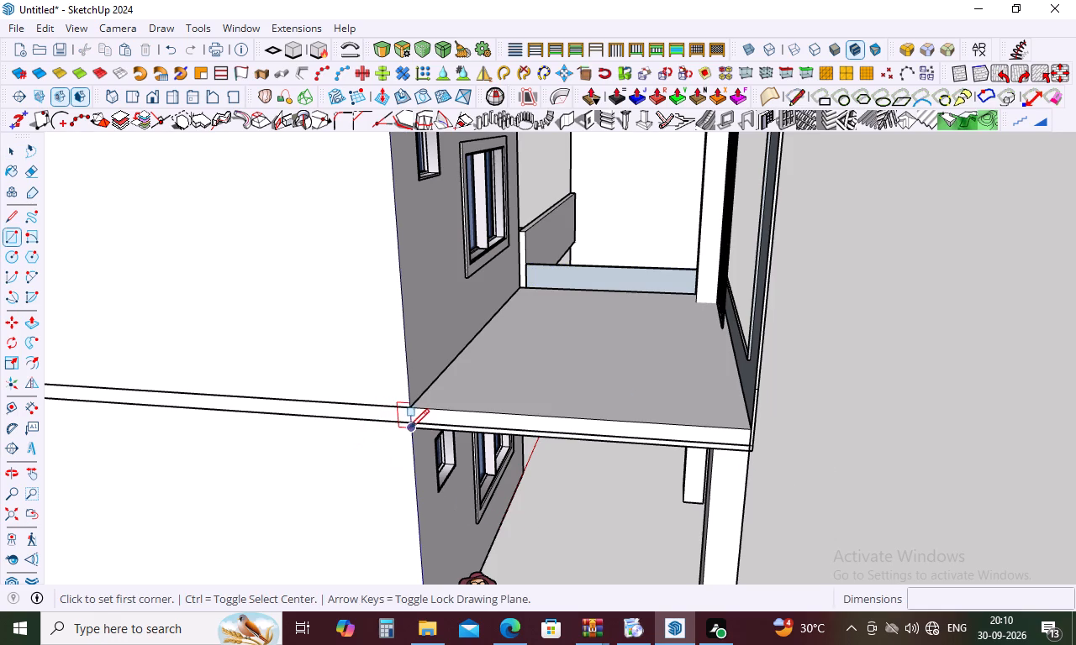
{"action": "left_click", "coordinate": [414, 427]}
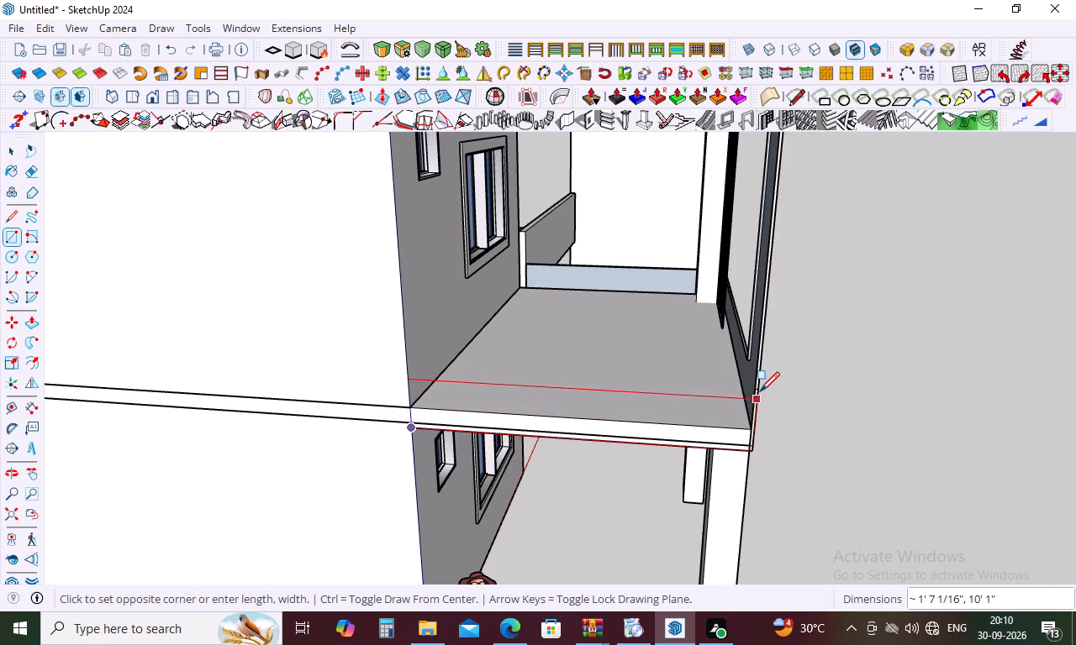
{"action": "scroll", "coordinate": [758, 391], "scroll_direction": "up", "scroll_amount": 15}
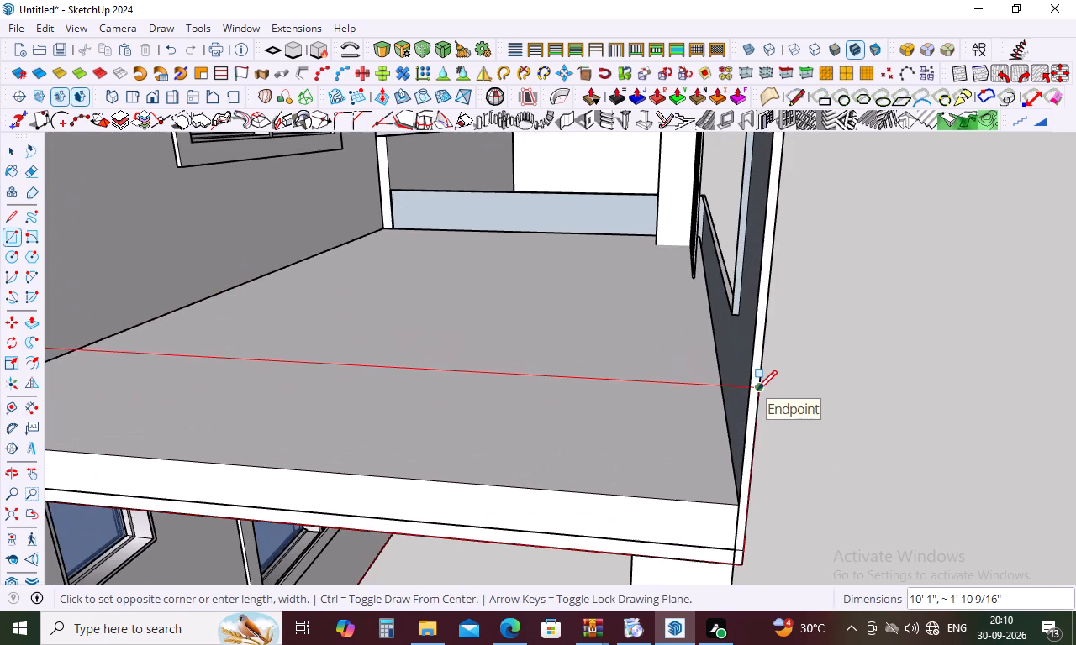
{"action": "left_click", "coordinate": [757, 390]}
Pull the new side parapet face outward 1".
{"action": "key", "text": "space"}
{"action": "left_click", "coordinate": [684, 449]}
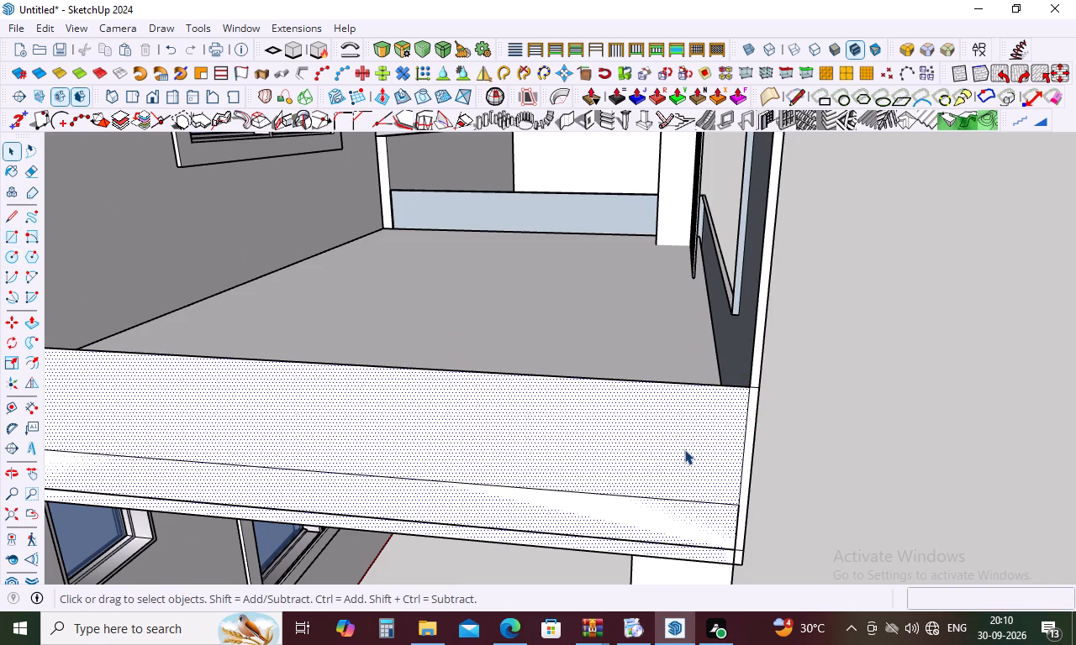
{"action": "key", "text": "p"}
{"action": "left_click", "coordinate": [677, 469]}
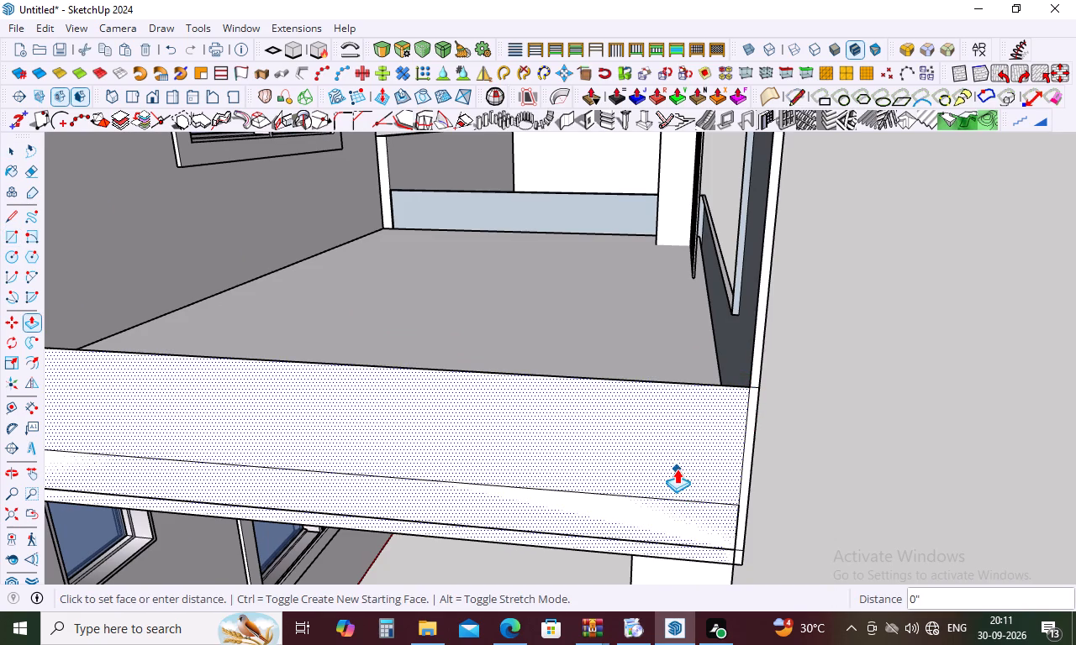
{"action": "key", "text": "1"}
{"action": "key", "text": "Return"}
Pull the front frame's adjoining end-face strips outward 1", flush with the new side parapet.
{"action": "scroll", "coordinate": [724, 359], "scroll_direction": "down", "scroll_amount": 4}
{"action": "middle_click_drag", "start_coordinate": [731, 485], "coordinate": [698, 426]}
{"action": "scroll", "coordinate": [720, 416], "scroll_direction": "up", "scroll_amount": 4}
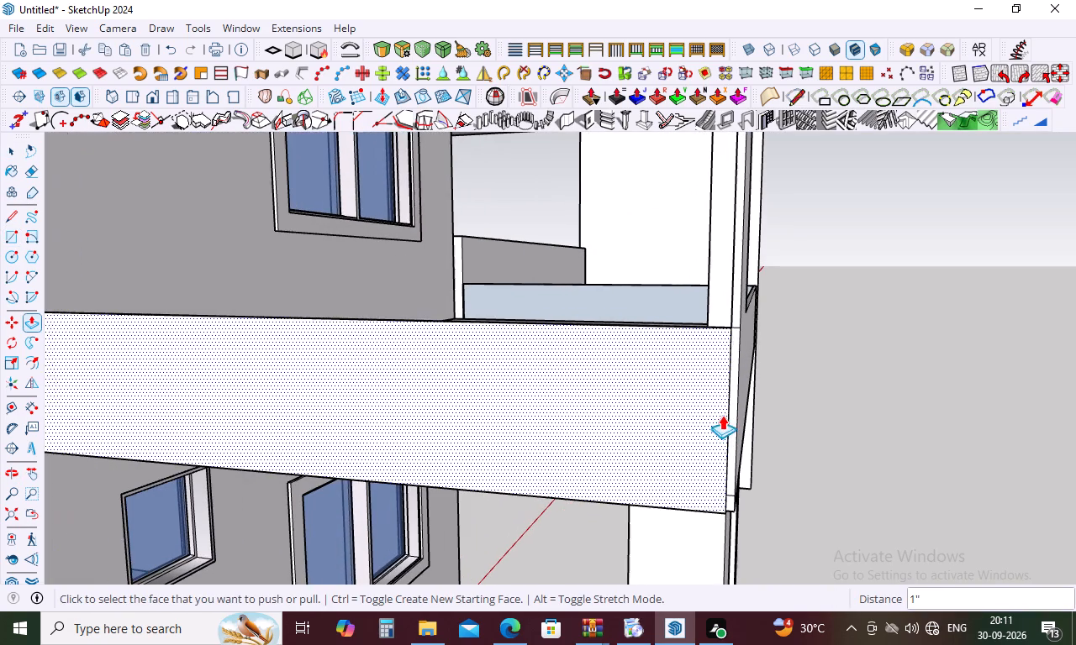
{"action": "double_click", "coordinate": [736, 421]}
{"action": "left_click", "coordinate": [732, 499]}
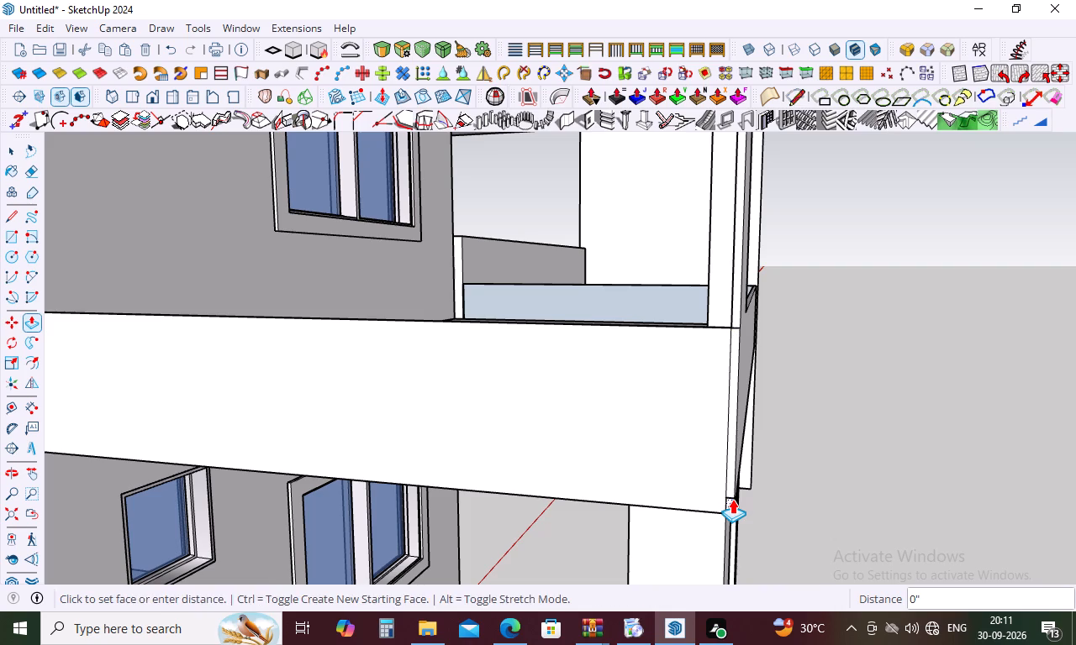
{"action": "left_click", "coordinate": [732, 499]}
{"action": "double_click", "coordinate": [740, 303]}
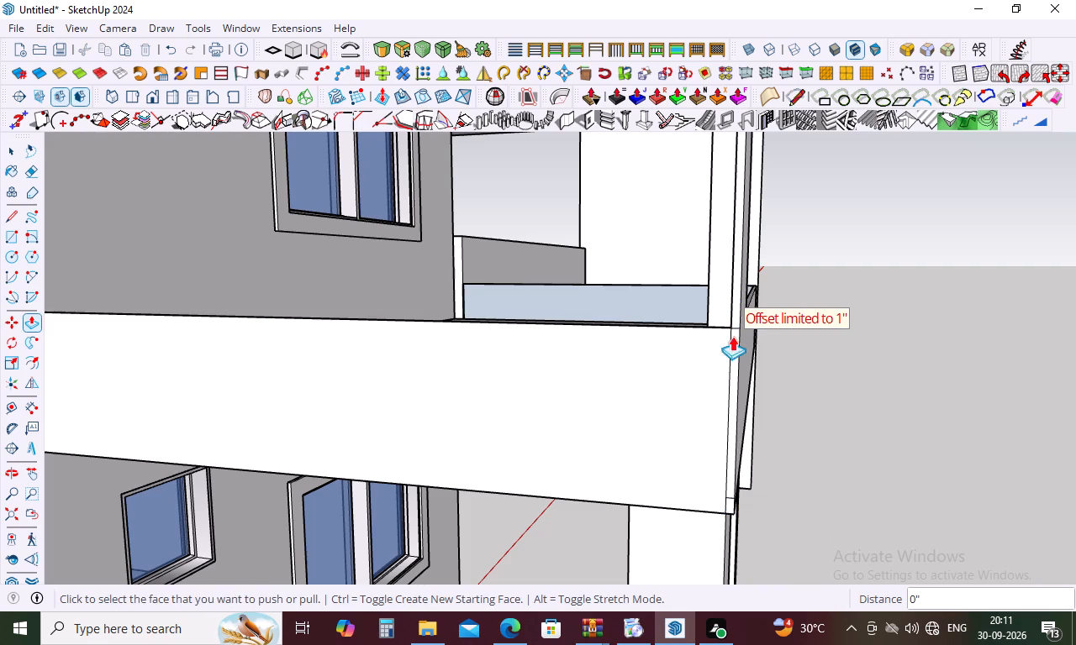
Erase the leftover short edges and the vertical seam between the new side parapet and the front frame's end face.
{"action": "key", "text": "space"}
{"action": "key", "text": "e"}
{"action": "scroll", "coordinate": [720, 341], "scroll_direction": "up", "scroll_amount": 4}
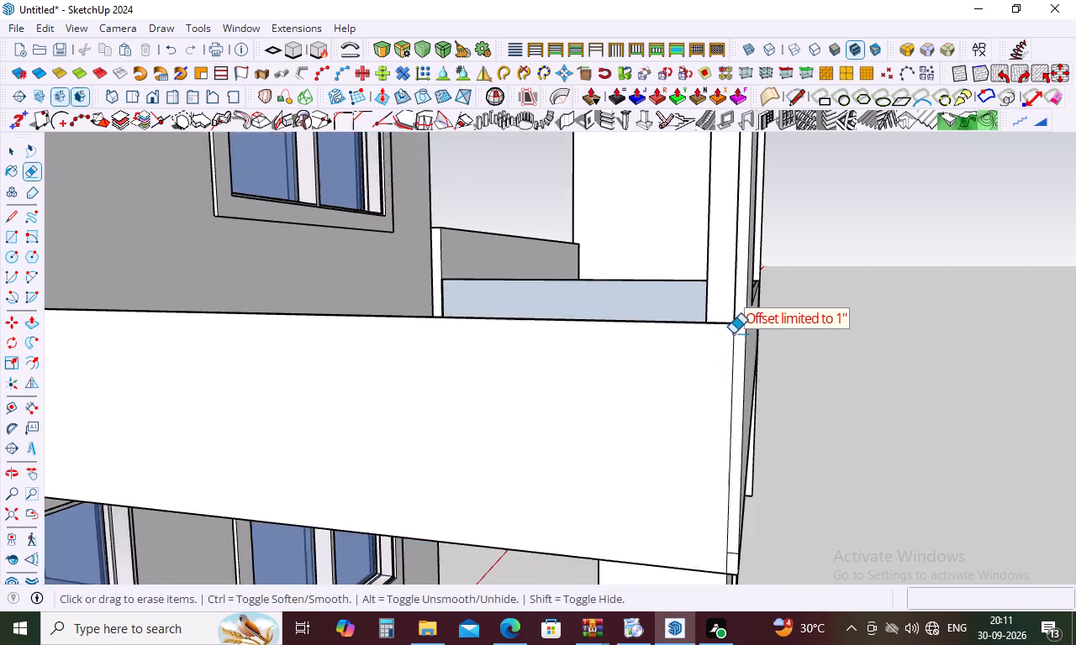
{"action": "scroll", "coordinate": [733, 333], "scroll_direction": "up", "scroll_amount": 5}
{"action": "left_click", "coordinate": [738, 322]}
{"action": "scroll", "coordinate": [741, 306], "scroll_direction": "down", "scroll_amount": 10}
{"action": "scroll", "coordinate": [736, 497], "scroll_direction": "up", "scroll_amount": 8}
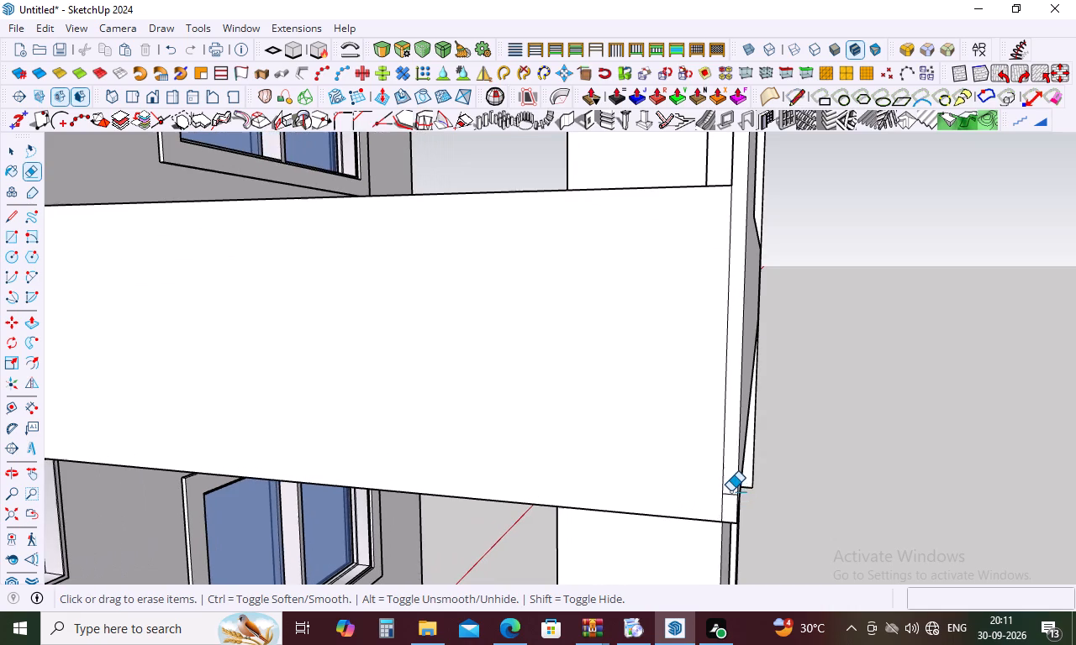
{"action": "left_click_drag", "start_coordinate": [731, 491], "coordinate": [731, 503]}
{"action": "left_click", "coordinate": [728, 445]}
Examine the enclosed balcony and its new side parapet from the outer side, from above and from the front.
{"action": "scroll", "coordinate": [710, 379], "scroll_direction": "down", "scroll_amount": 5}
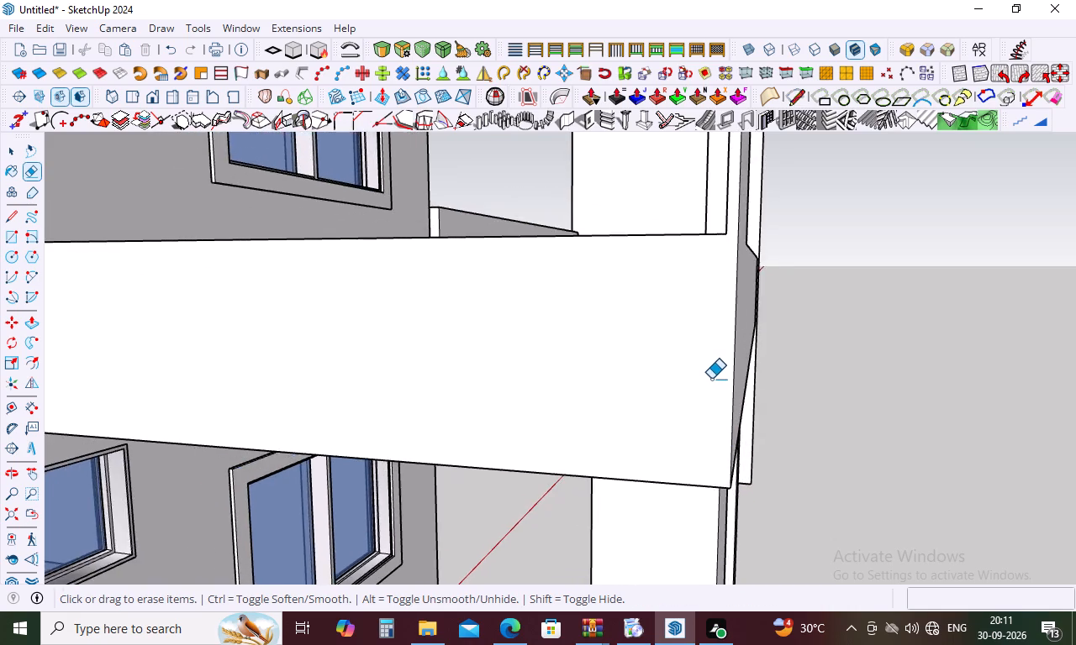
{"action": "scroll", "coordinate": [711, 379], "scroll_direction": "down", "scroll_amount": 14}
{"action": "middle_click_drag", "start_coordinate": [720, 391], "coordinate": [617, 393]}
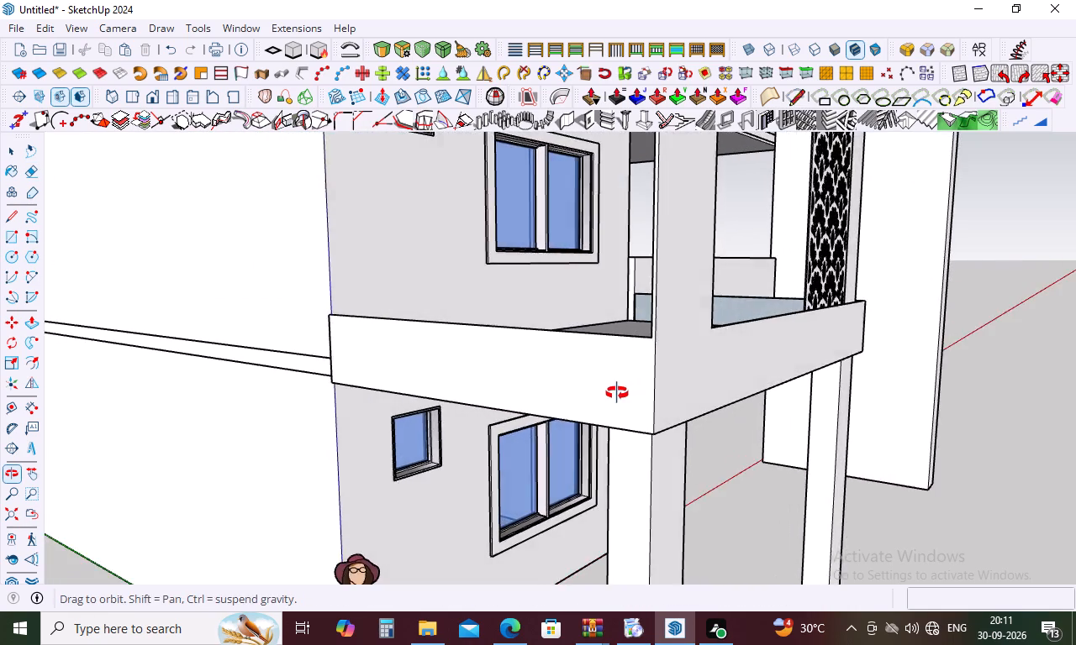
{"action": "middle_click_drag", "start_coordinate": [617, 393], "coordinate": [955, 362]}
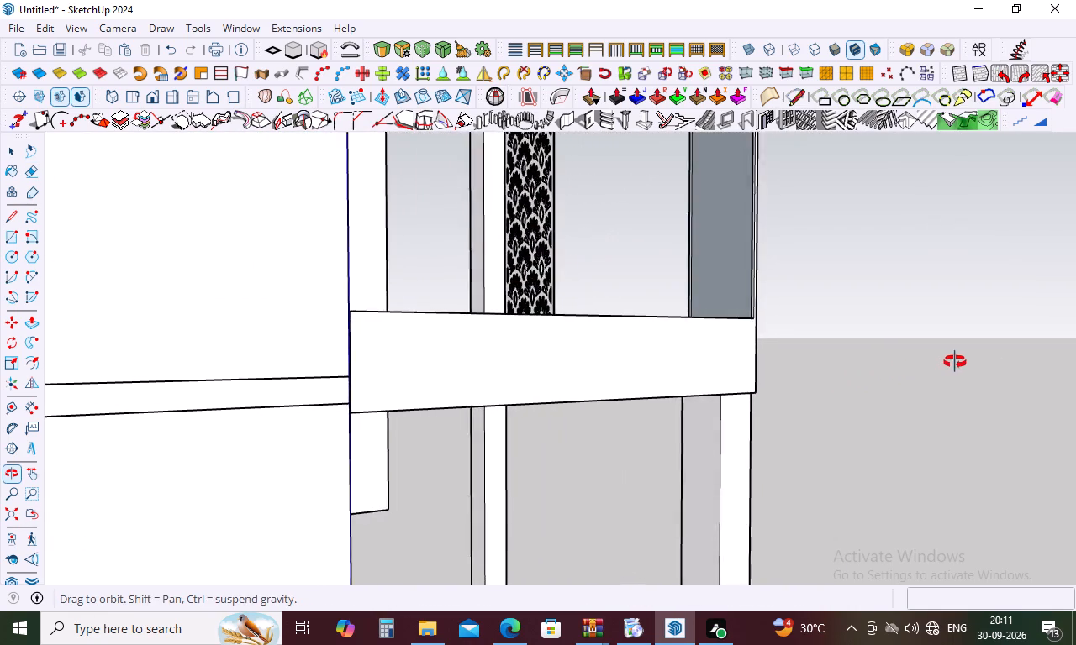
{"action": "middle_click_drag", "start_coordinate": [955, 362], "coordinate": [909, 463]}
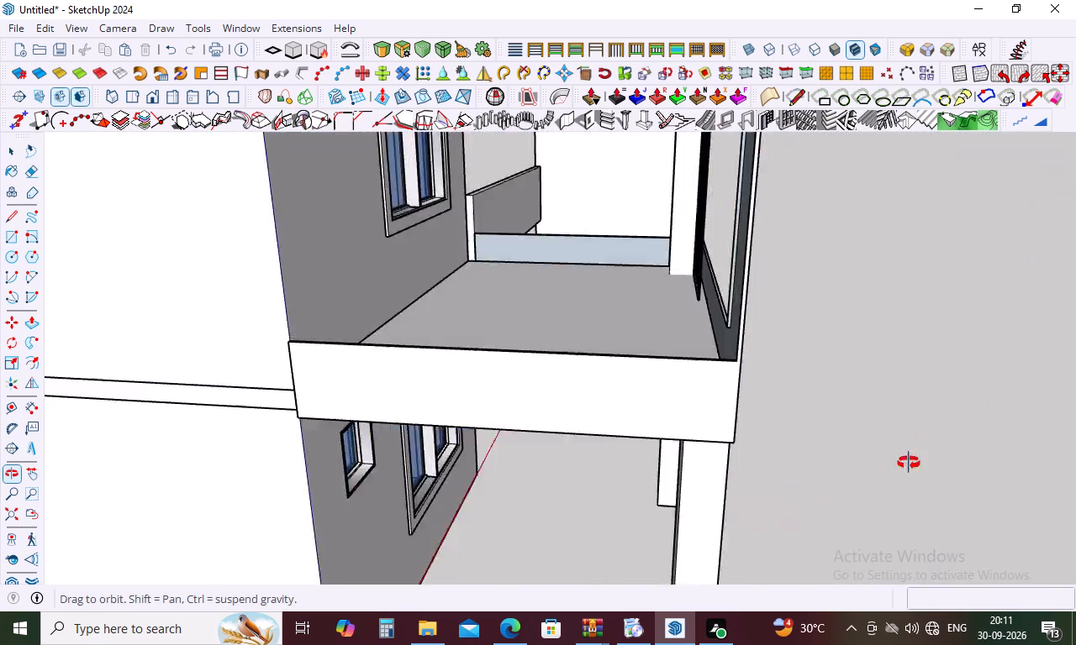
{"action": "middle_click_drag", "start_coordinate": [909, 463], "coordinate": [973, 454]}
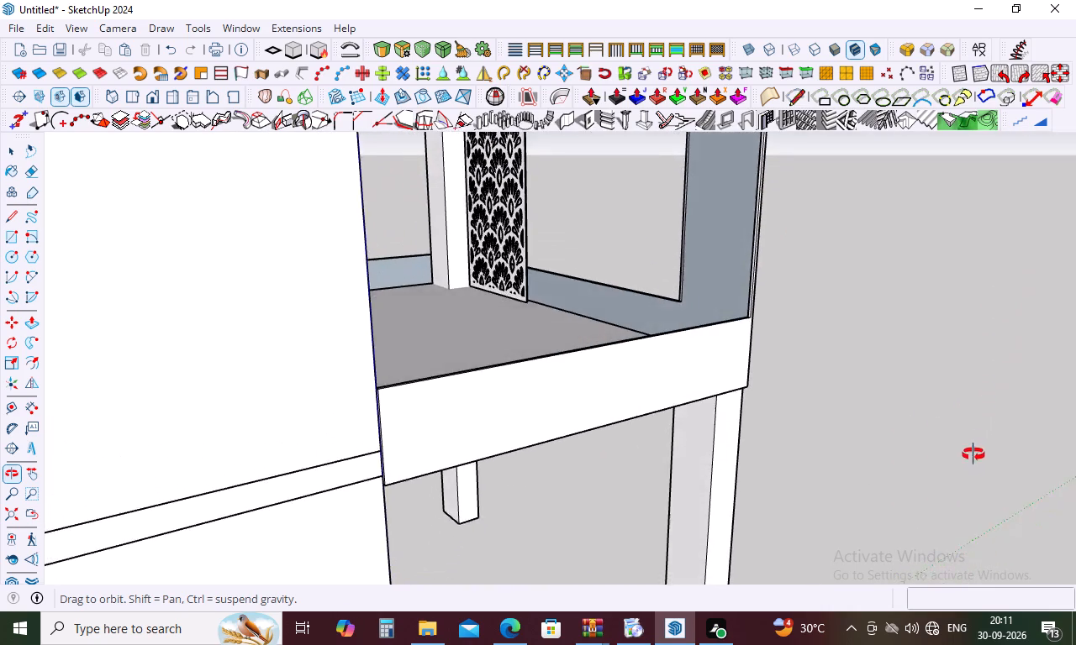
{"action": "middle_click_drag", "start_coordinate": [973, 454], "coordinate": [566, 426]}
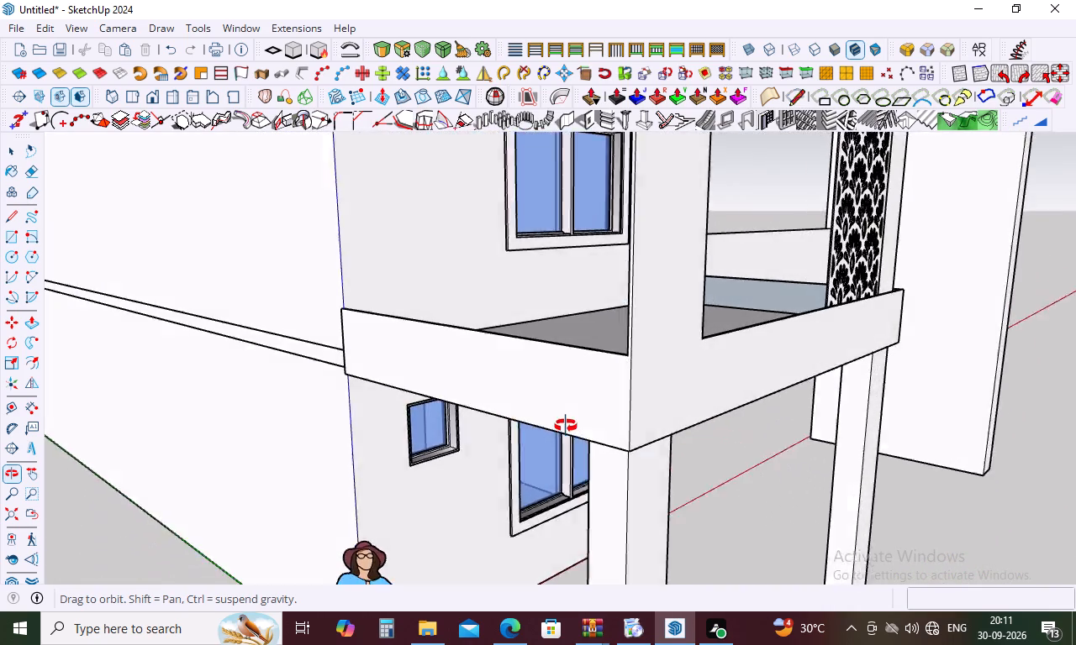
{"action": "middle_click_drag", "start_coordinate": [566, 426], "coordinate": [391, 384]}
{"action": "scroll", "coordinate": [433, 358], "scroll_direction": "down", "scroll_amount": 5}
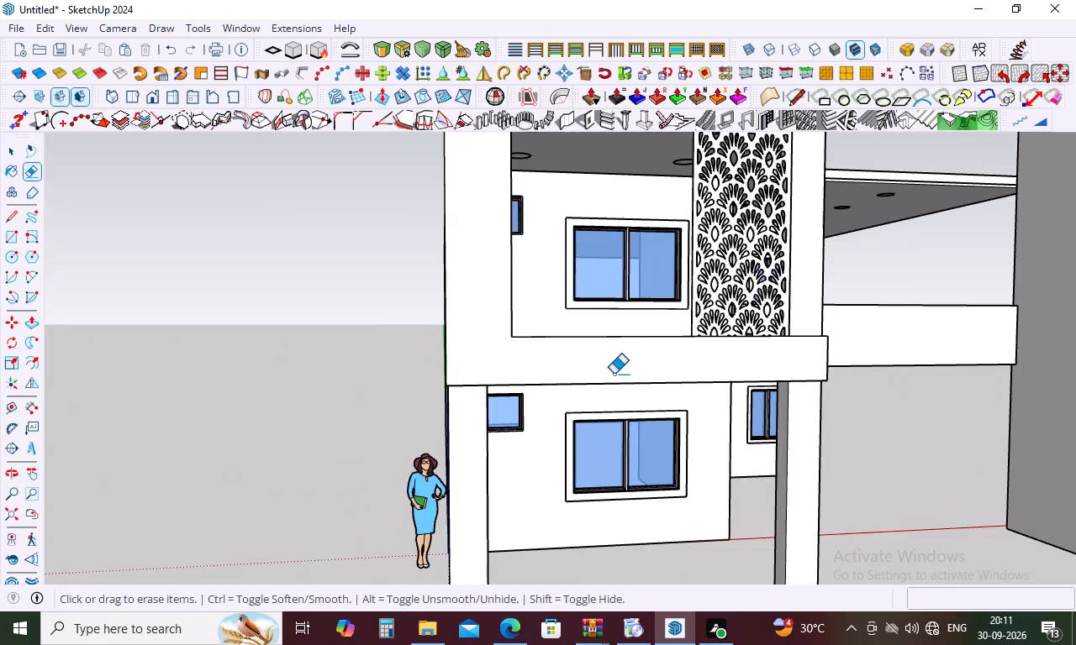
{"action": "middle_click_drag", "start_coordinate": [614, 374], "coordinate": [552, 397]}
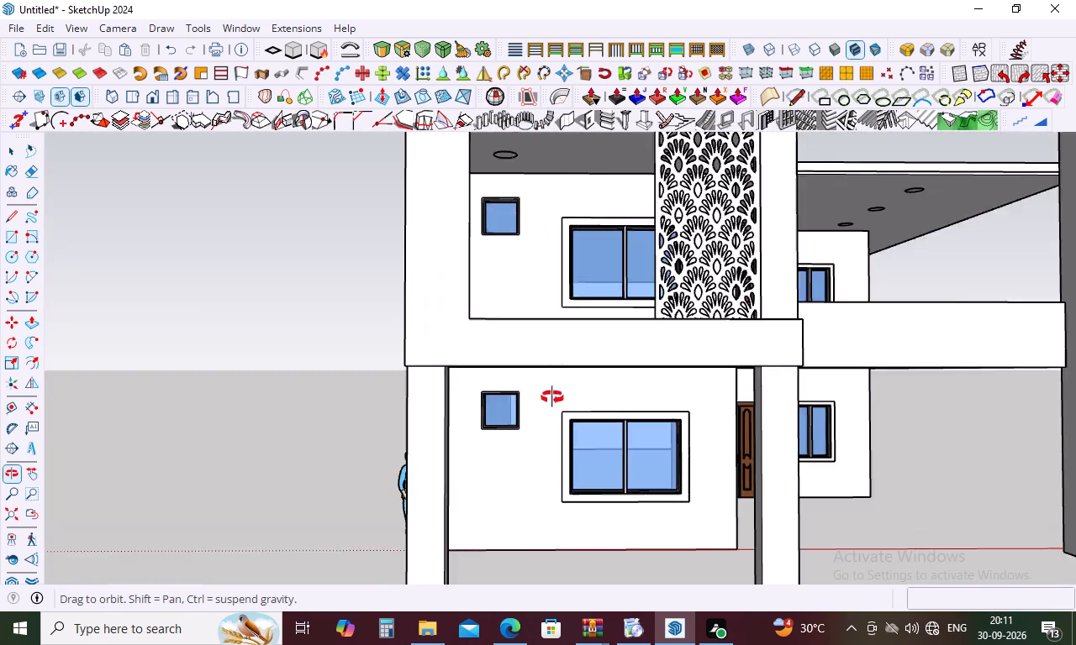
{"action": "middle_click_drag", "start_coordinate": [552, 397], "coordinate": [535, 441]}
{"action": "scroll", "coordinate": [567, 389], "scroll_direction": "down", "scroll_amount": 4}
Pull the front frame's upper end face beside the roof slab outward by the same 1".
{"action": "scroll", "coordinate": [447, 274], "scroll_direction": "up", "scroll_amount": 3}
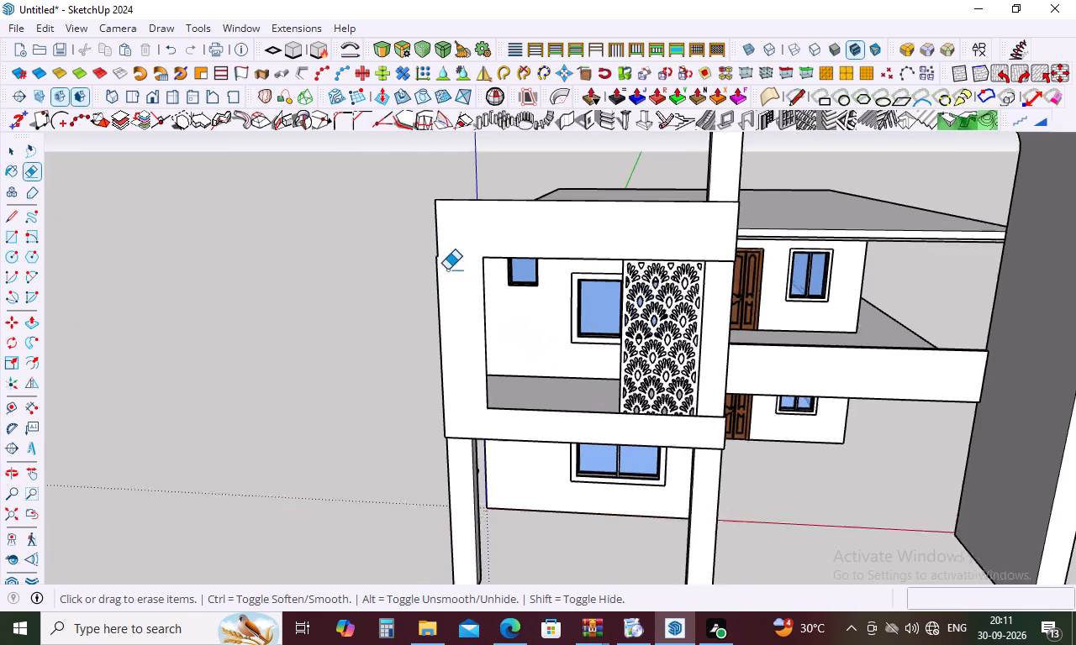
{"action": "scroll", "coordinate": [447, 270], "scroll_direction": "up", "scroll_amount": 1}
{"action": "middle_click_drag", "start_coordinate": [450, 270], "coordinate": [889, 352]}
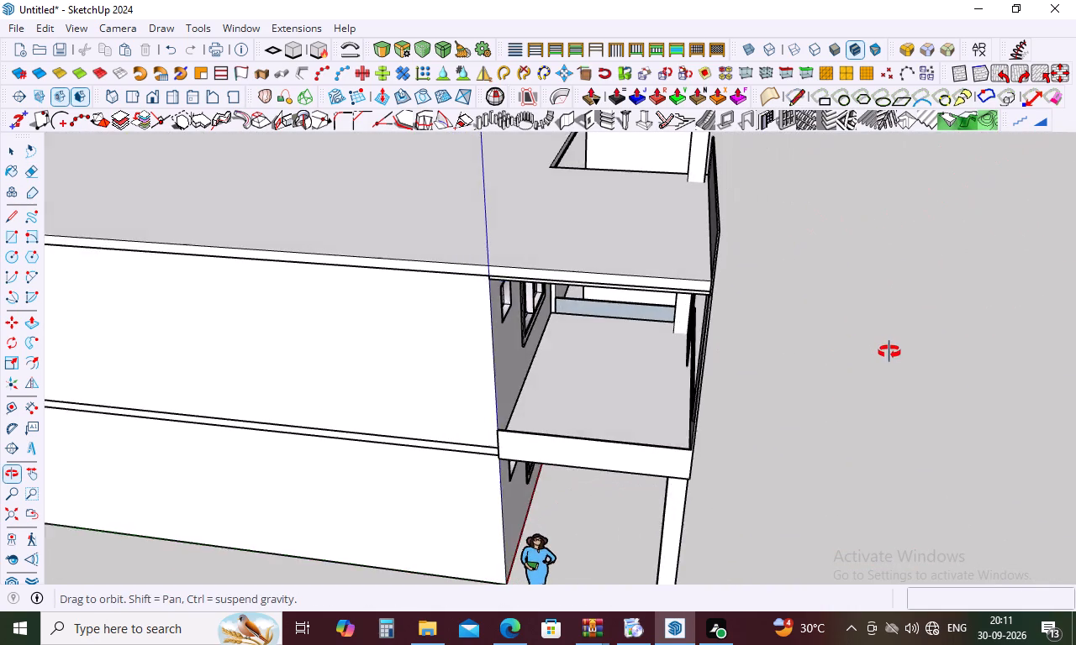
{"action": "middle_click_drag", "start_coordinate": [889, 352], "coordinate": [854, 358]}
{"action": "scroll", "coordinate": [725, 322], "scroll_direction": "up", "scroll_amount": 4}
{"action": "middle_click_drag", "start_coordinate": [709, 305], "coordinate": [725, 297]}
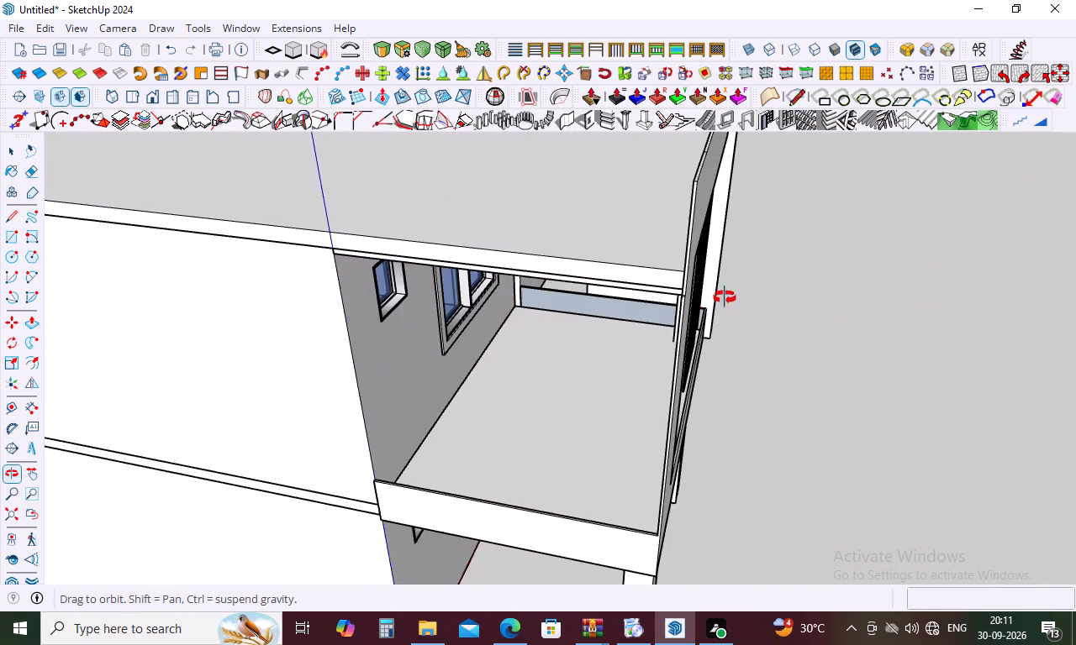
{"action": "middle_click_drag", "start_coordinate": [725, 297], "coordinate": [731, 305]}
{"action": "scroll", "coordinate": [731, 304], "scroll_direction": "up", "scroll_amount": 1}
{"action": "key", "text": "space"}
{"action": "scroll", "coordinate": [720, 245], "scroll_direction": "up", "scroll_amount": 8}
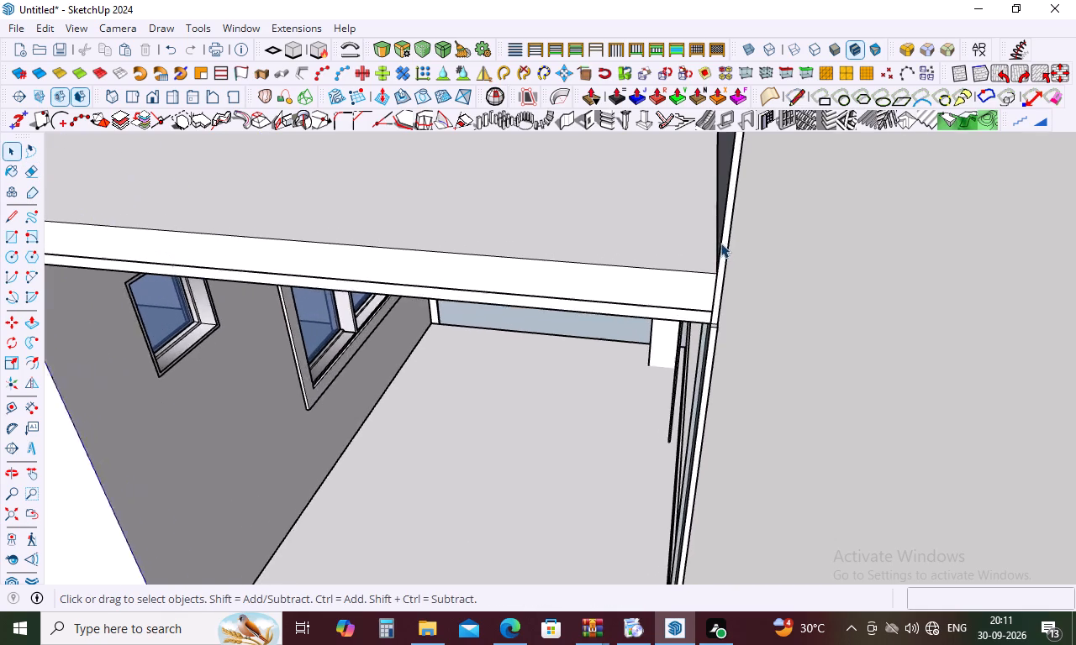
{"action": "scroll", "coordinate": [720, 243], "scroll_direction": "up", "scroll_amount": 7}
{"action": "key", "text": "p"}
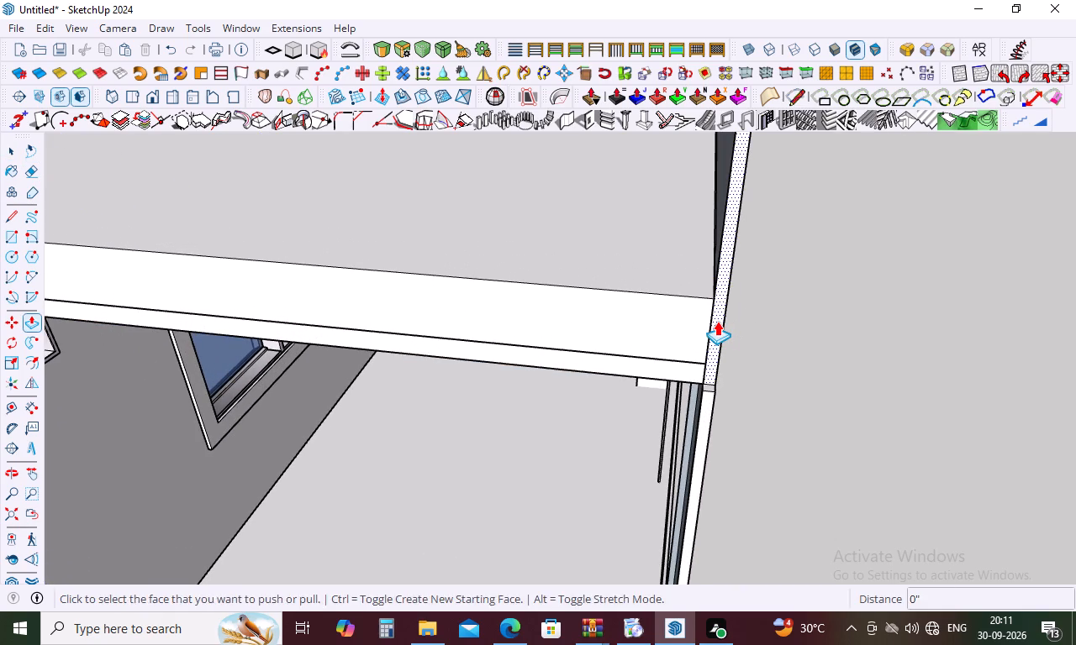
{"action": "double_click", "coordinate": [717, 321]}
Erase the short seam across the front frame's end face just below the roof slab, keeping the face itself intact.
{"action": "key", "text": "space"}
{"action": "key", "text": "e"}
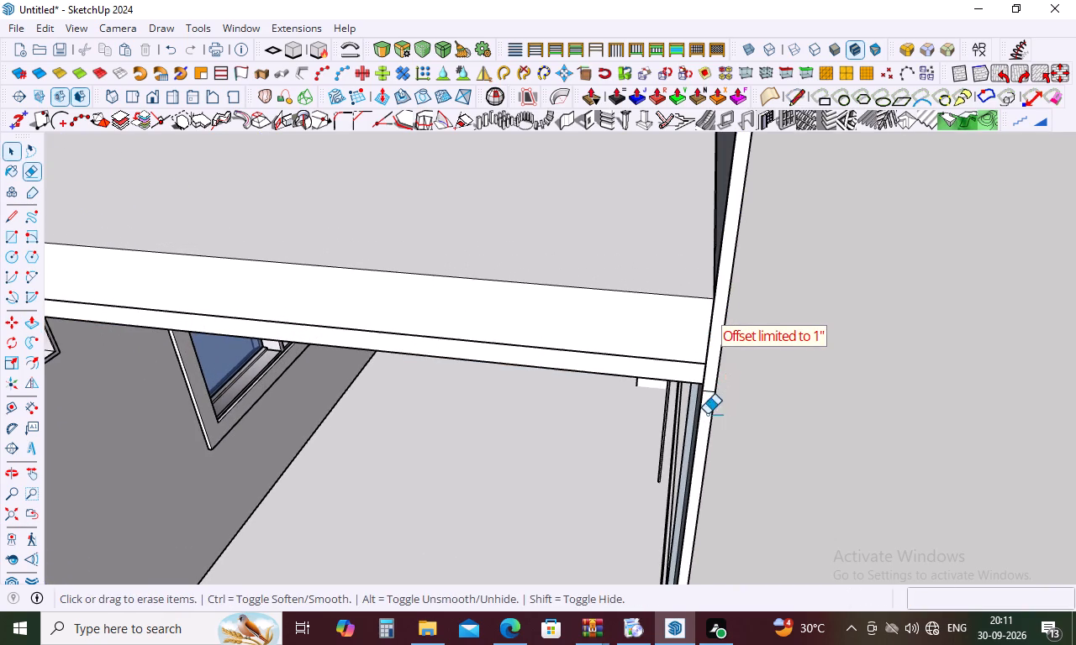
{"action": "left_click_drag", "start_coordinate": [713, 389], "coordinate": [713, 401]}
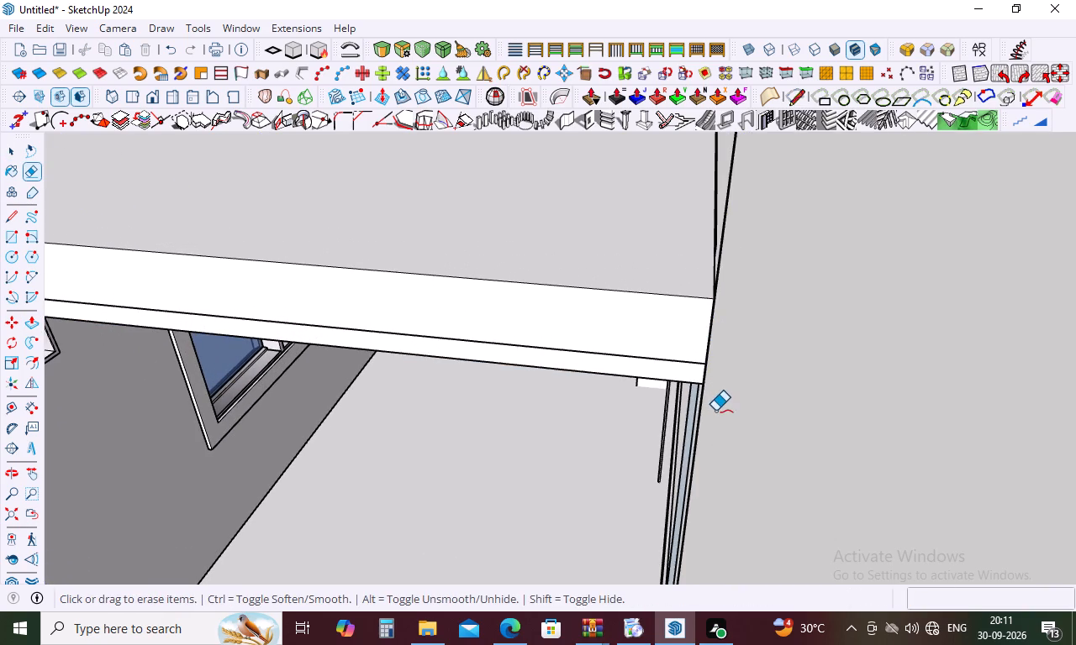
{"action": "key", "text": "ctrl+z"}
{"action": "scroll", "coordinate": [708, 374], "scroll_direction": "up", "scroll_amount": 9}
{"action": "scroll", "coordinate": [704, 401], "scroll_direction": "down", "scroll_amount": 4}
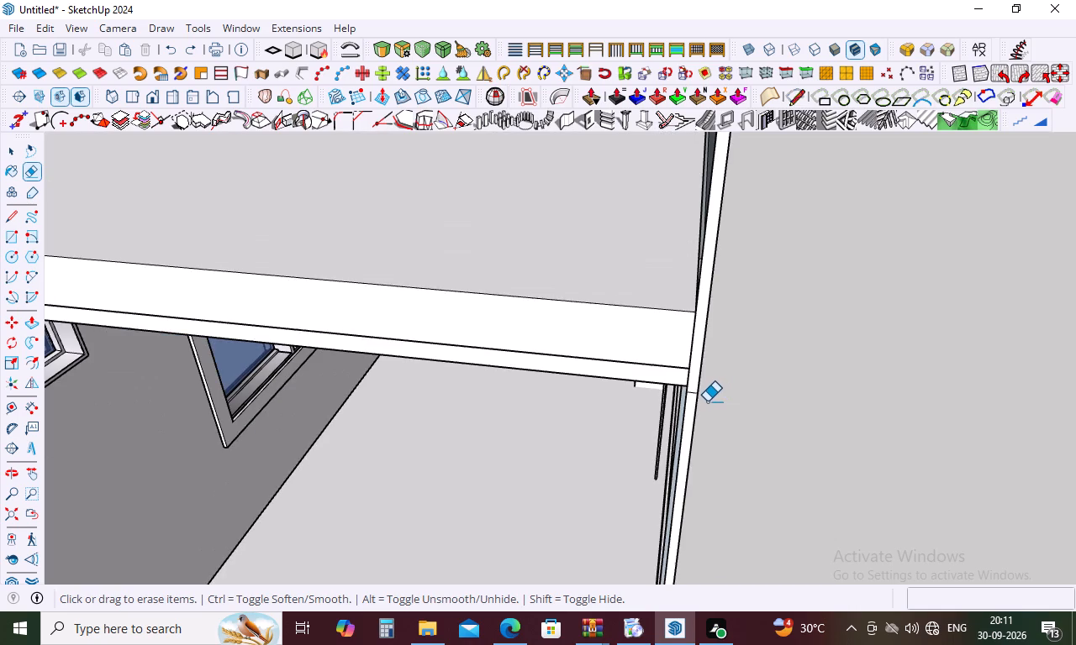
{"action": "scroll", "coordinate": [693, 398], "scroll_direction": "up", "scroll_amount": 9}
{"action": "left_click", "coordinate": [694, 392]}
Examine the reworked frame and balcony from above and from the front.
{"action": "scroll", "coordinate": [705, 380], "scroll_direction": "down", "scroll_amount": 5}
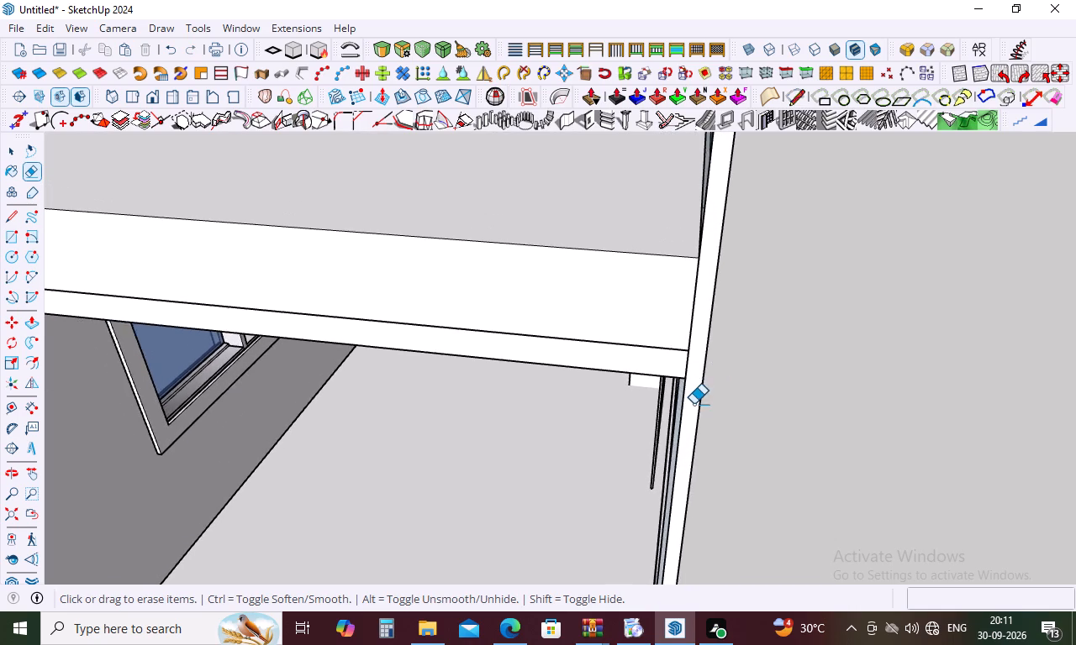
{"action": "scroll", "coordinate": [695, 403], "scroll_direction": "down", "scroll_amount": 20}
{"action": "middle_click_drag", "start_coordinate": [760, 367], "coordinate": [709, 376]}
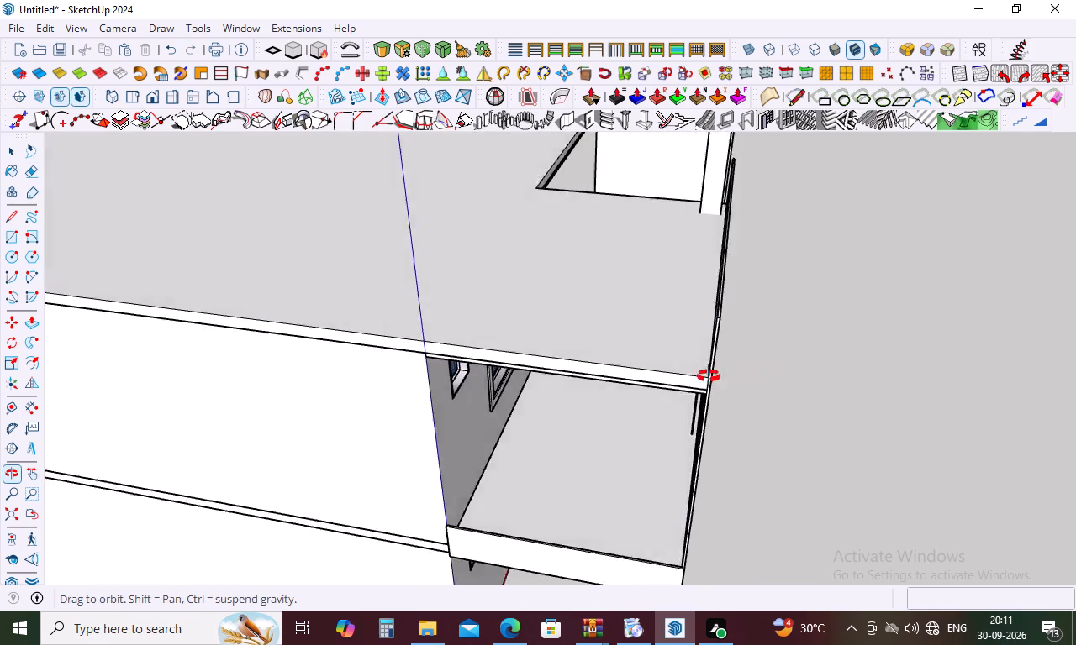
{"action": "middle_click_drag", "start_coordinate": [709, 376], "coordinate": [345, 215]}
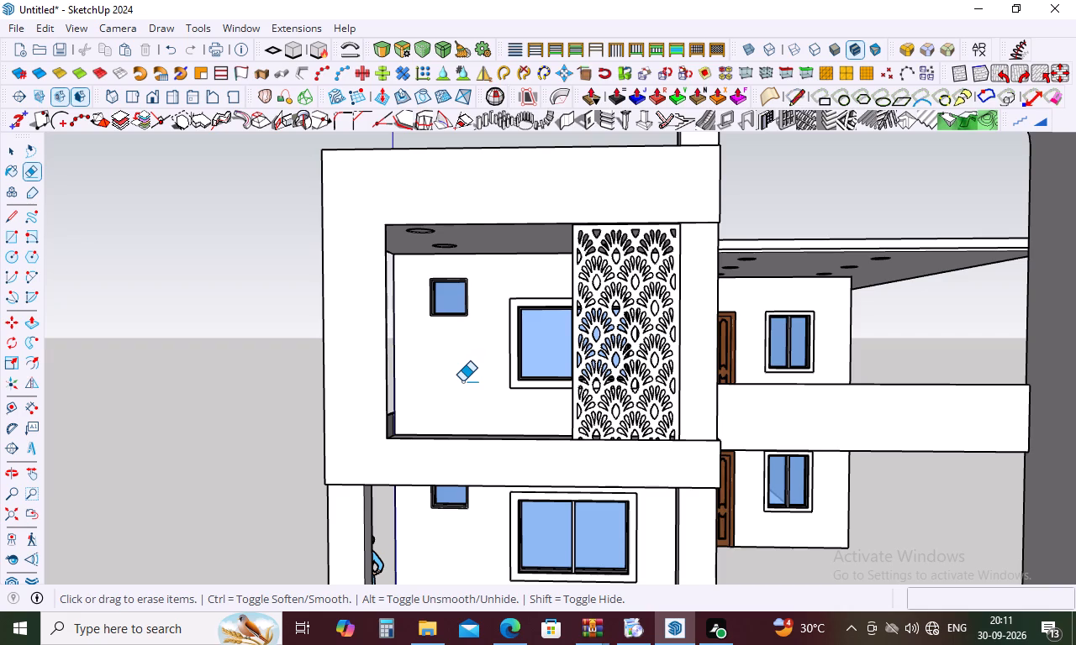
{"action": "key", "text": "space"}
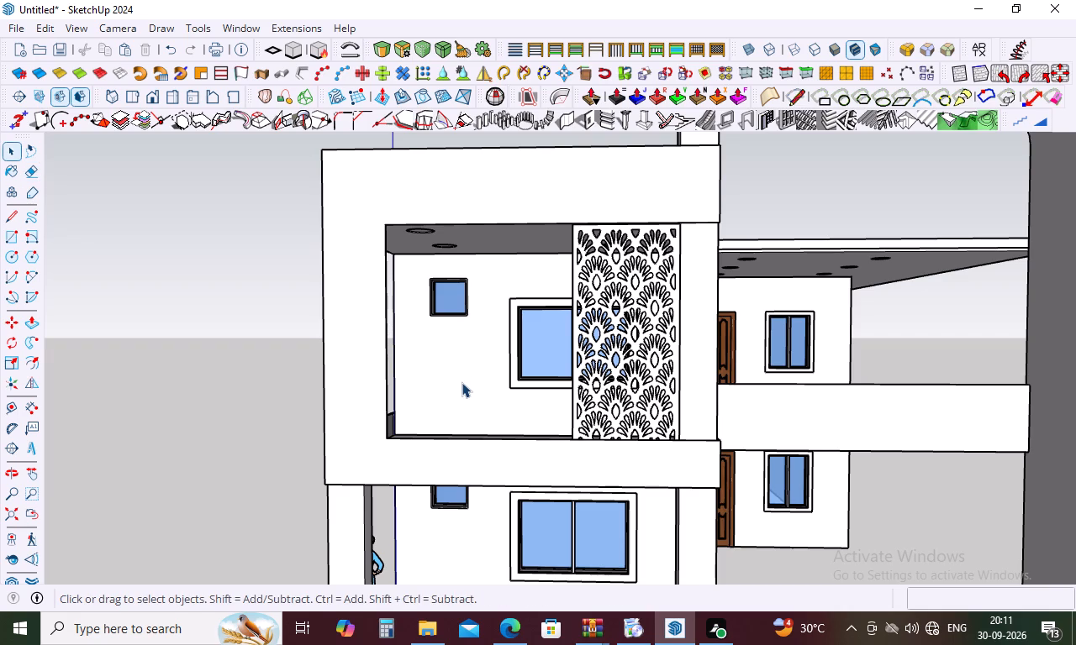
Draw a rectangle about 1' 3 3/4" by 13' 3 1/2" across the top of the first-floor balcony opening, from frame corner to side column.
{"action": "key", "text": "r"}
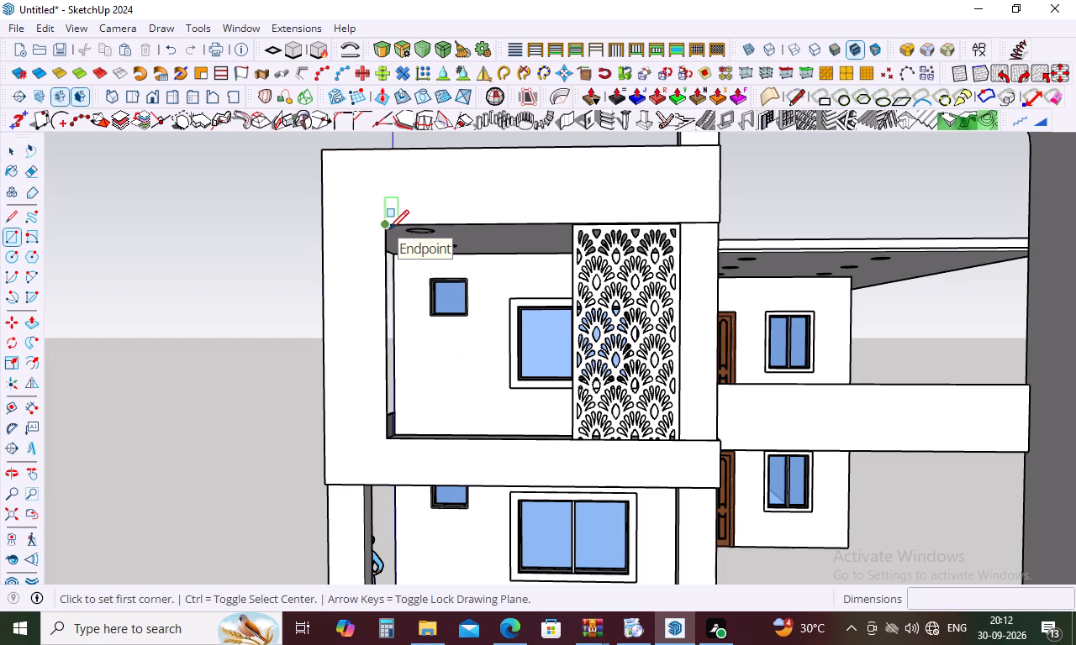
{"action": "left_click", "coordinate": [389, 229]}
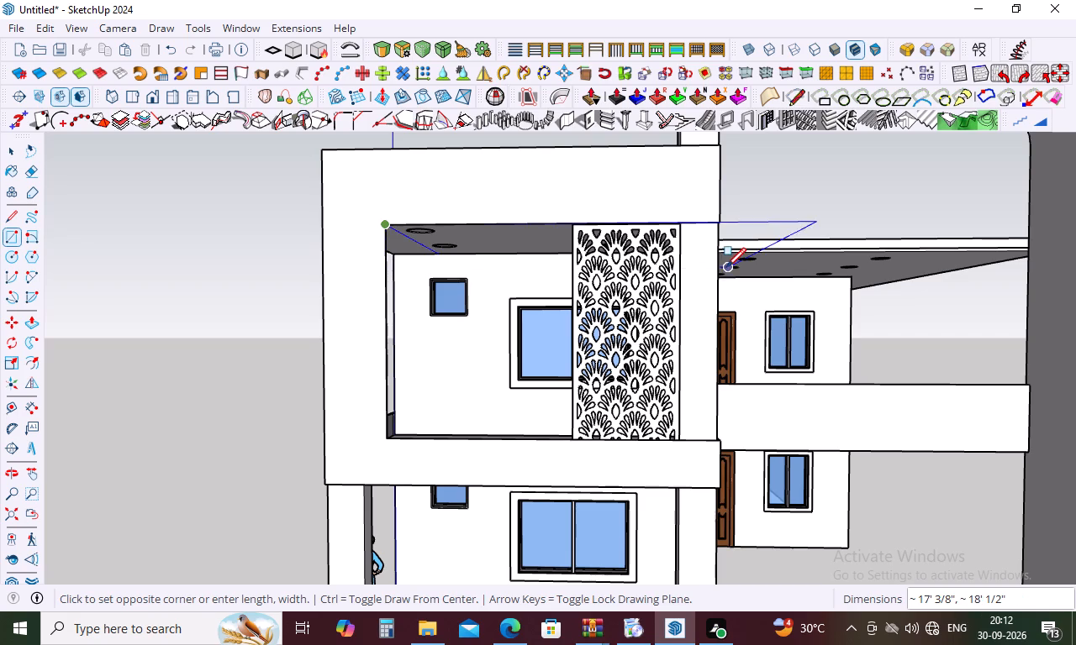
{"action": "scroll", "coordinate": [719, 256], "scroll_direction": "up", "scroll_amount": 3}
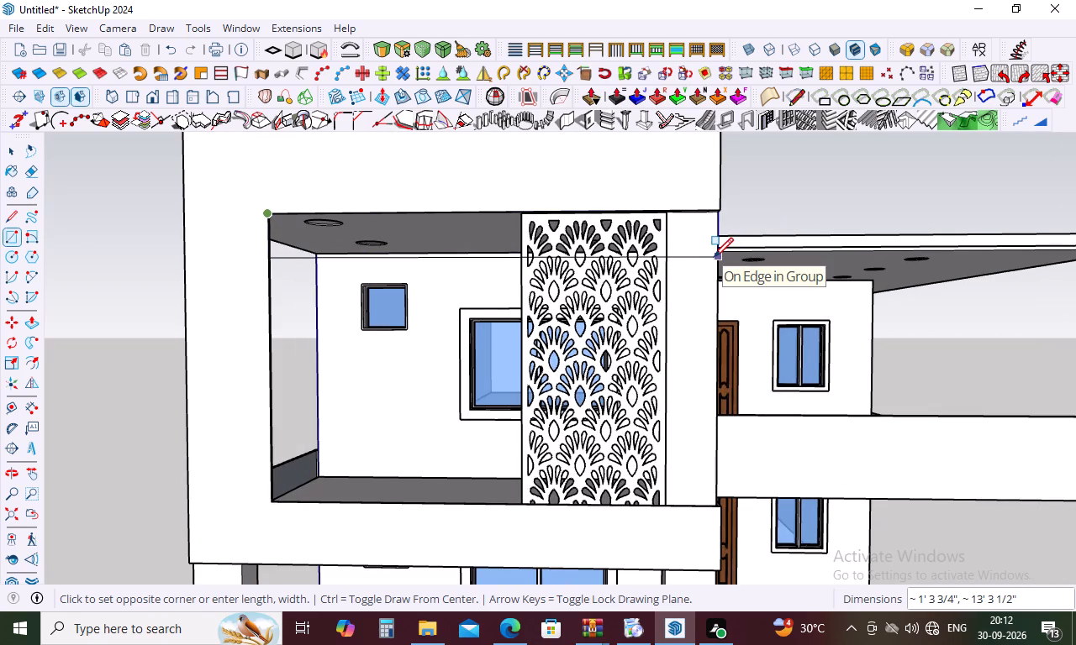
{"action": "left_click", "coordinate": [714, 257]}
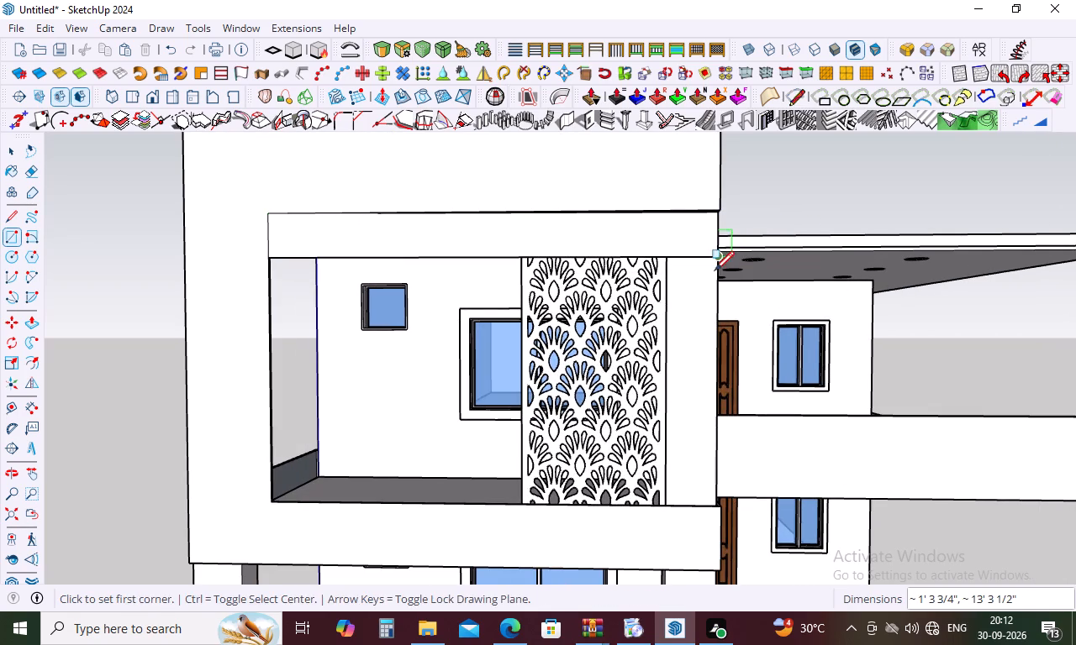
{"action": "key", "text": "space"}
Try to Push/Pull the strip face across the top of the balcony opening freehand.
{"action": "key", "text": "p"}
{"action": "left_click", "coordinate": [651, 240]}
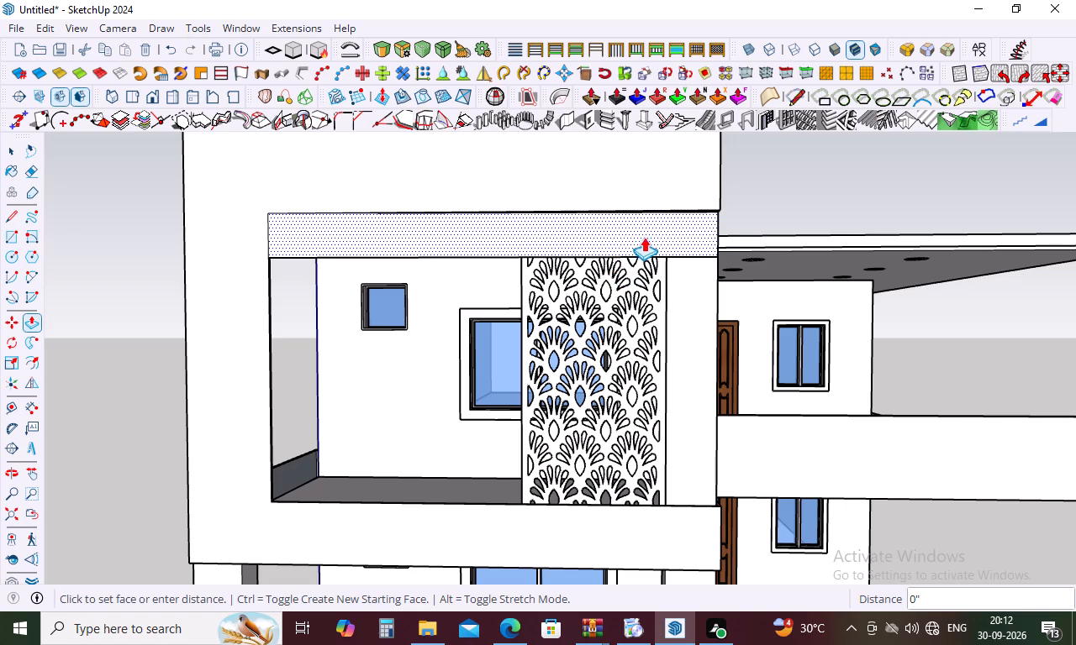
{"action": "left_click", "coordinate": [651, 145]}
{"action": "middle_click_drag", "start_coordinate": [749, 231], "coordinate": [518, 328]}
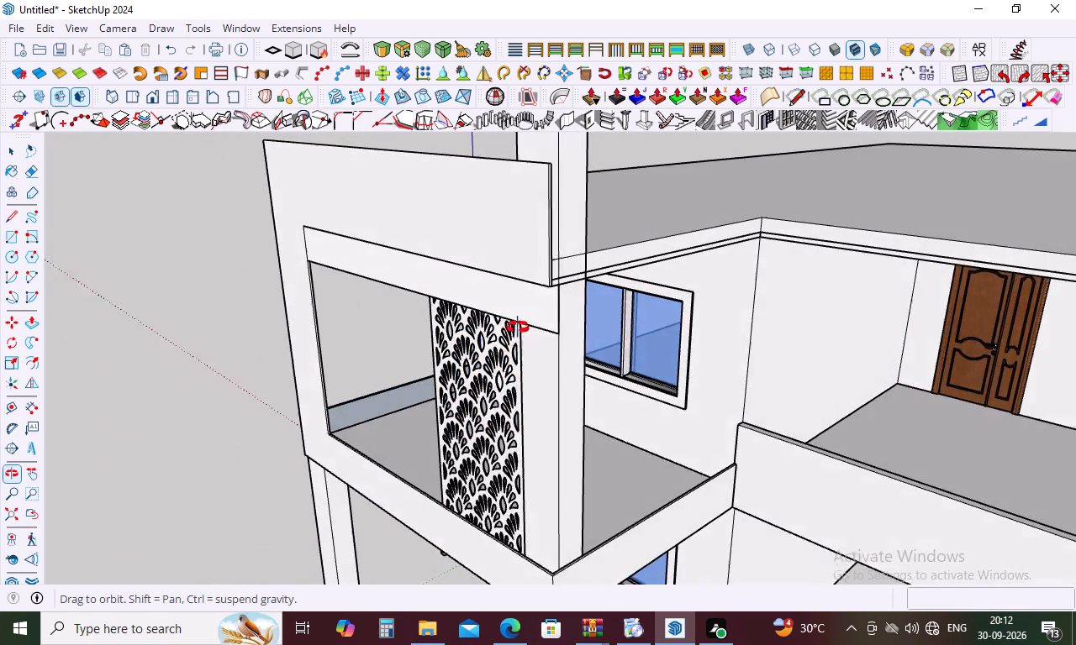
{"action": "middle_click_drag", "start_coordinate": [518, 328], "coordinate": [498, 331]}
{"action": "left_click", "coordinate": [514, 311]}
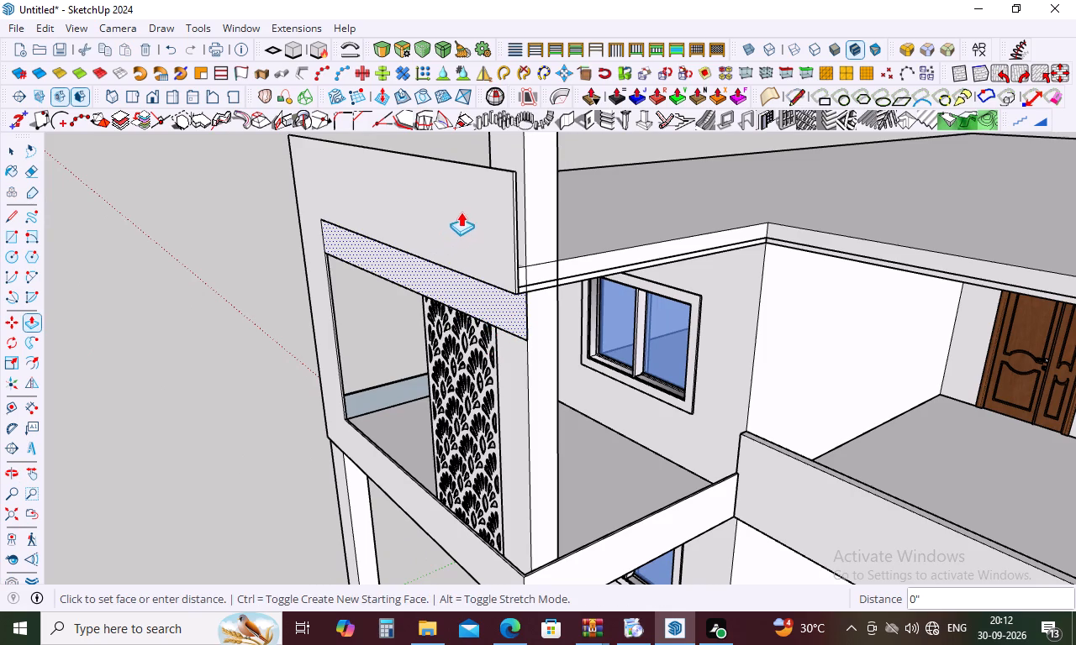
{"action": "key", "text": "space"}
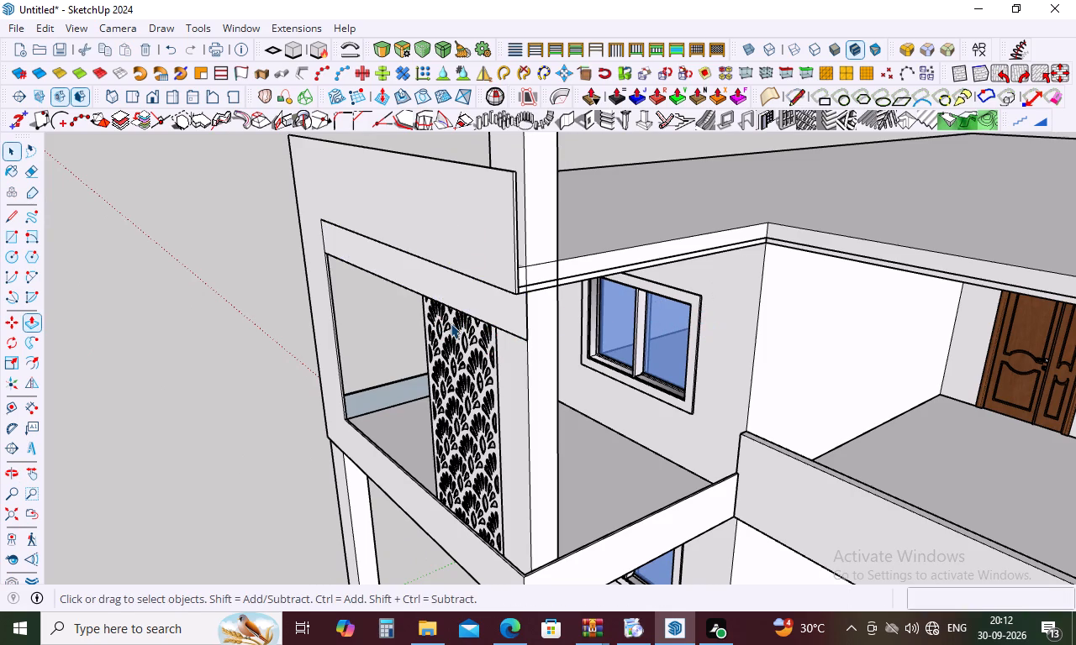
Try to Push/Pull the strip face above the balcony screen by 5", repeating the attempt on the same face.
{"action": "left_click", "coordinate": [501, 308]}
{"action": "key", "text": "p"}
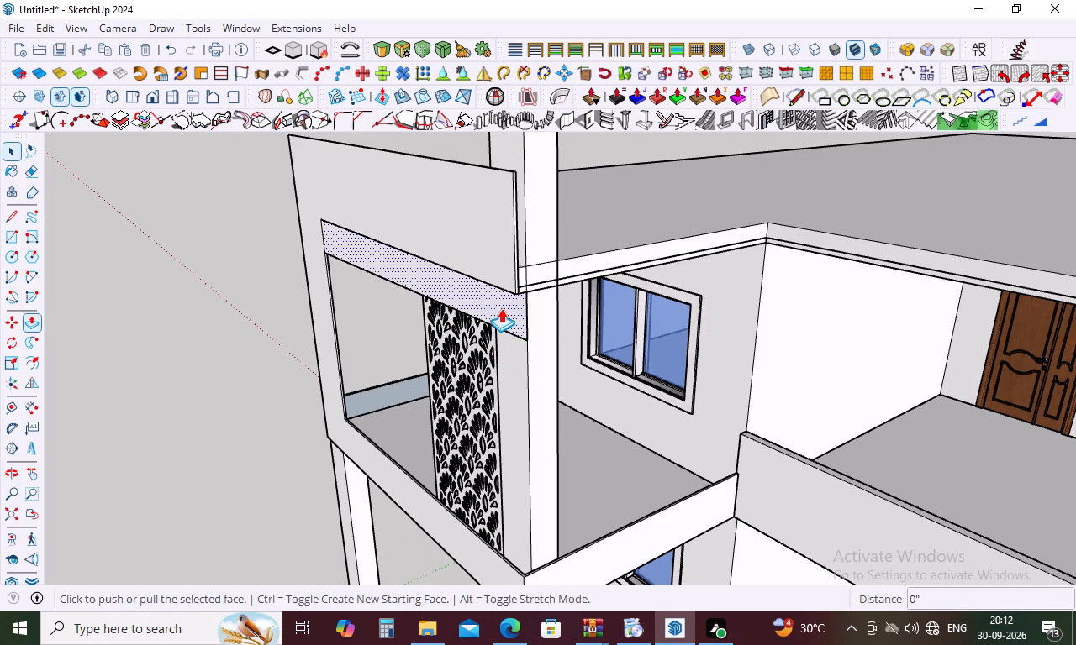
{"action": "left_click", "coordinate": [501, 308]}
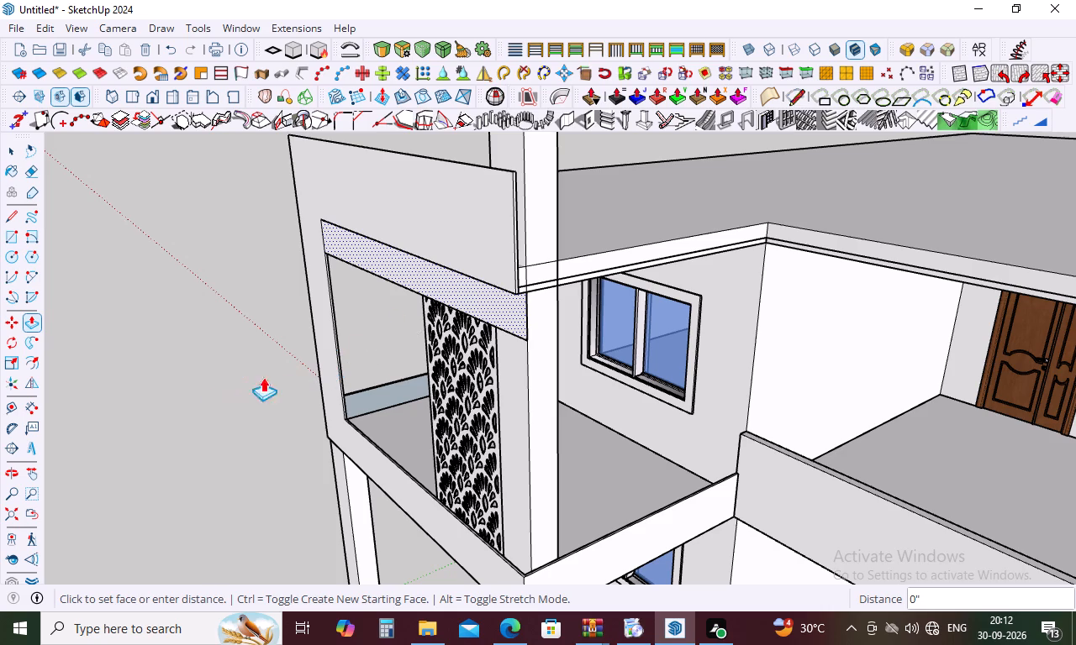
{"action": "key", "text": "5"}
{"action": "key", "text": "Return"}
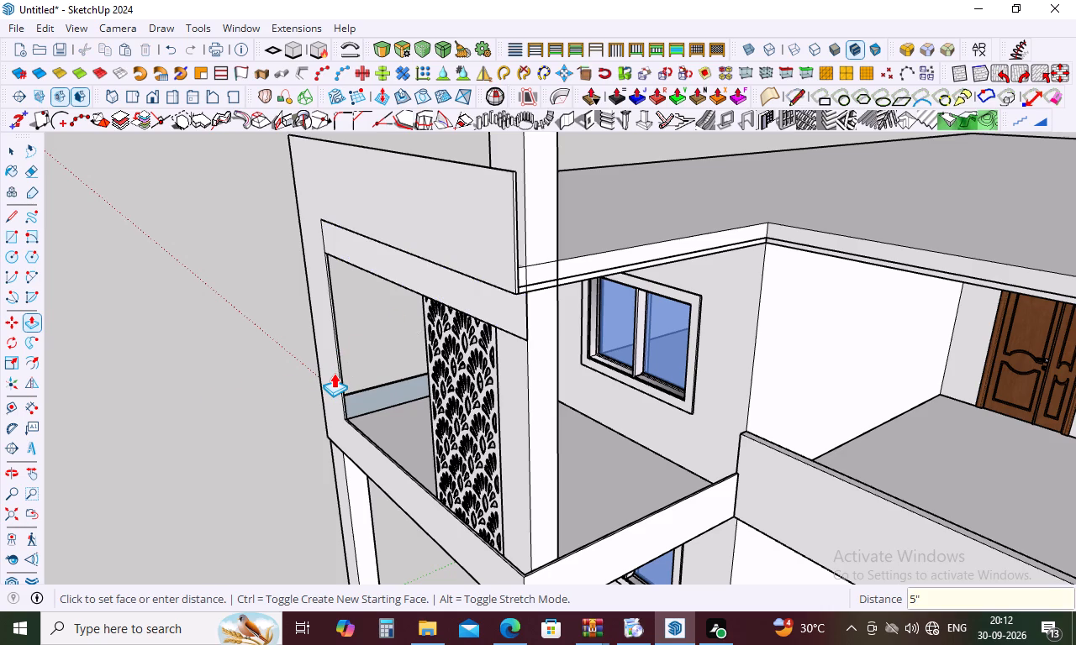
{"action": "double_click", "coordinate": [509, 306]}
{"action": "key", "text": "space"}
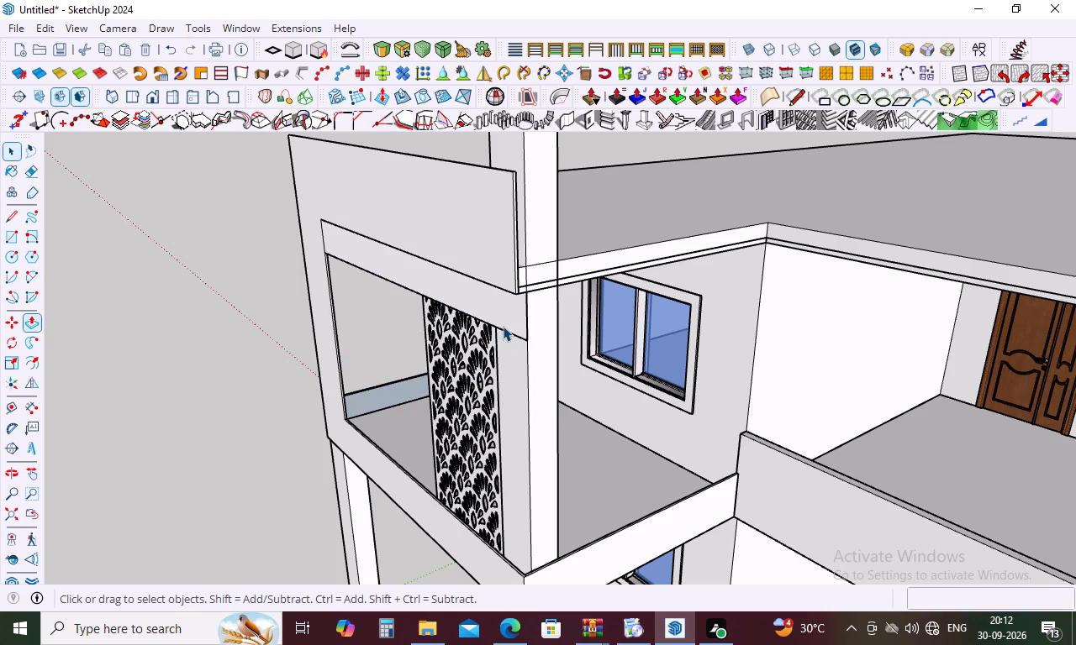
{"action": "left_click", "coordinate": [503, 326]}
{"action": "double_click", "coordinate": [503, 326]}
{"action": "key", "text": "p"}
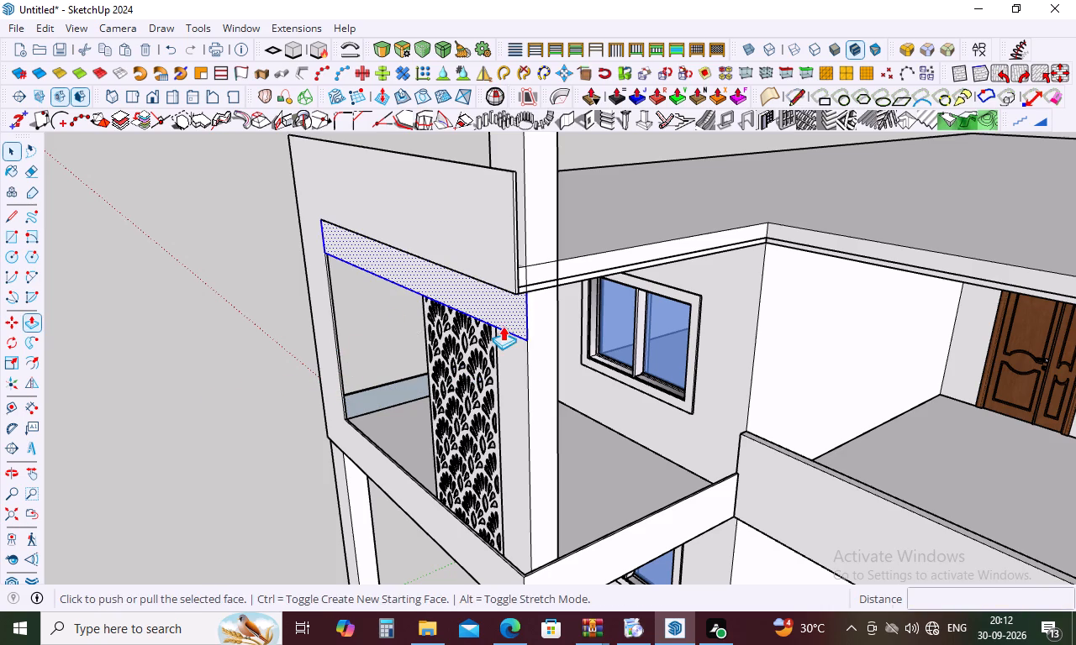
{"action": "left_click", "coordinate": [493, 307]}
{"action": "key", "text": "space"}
Examine how the strip face connects to the front frame by selecting it with its edges and attached geometry.
{"action": "double_click", "coordinate": [482, 314]}
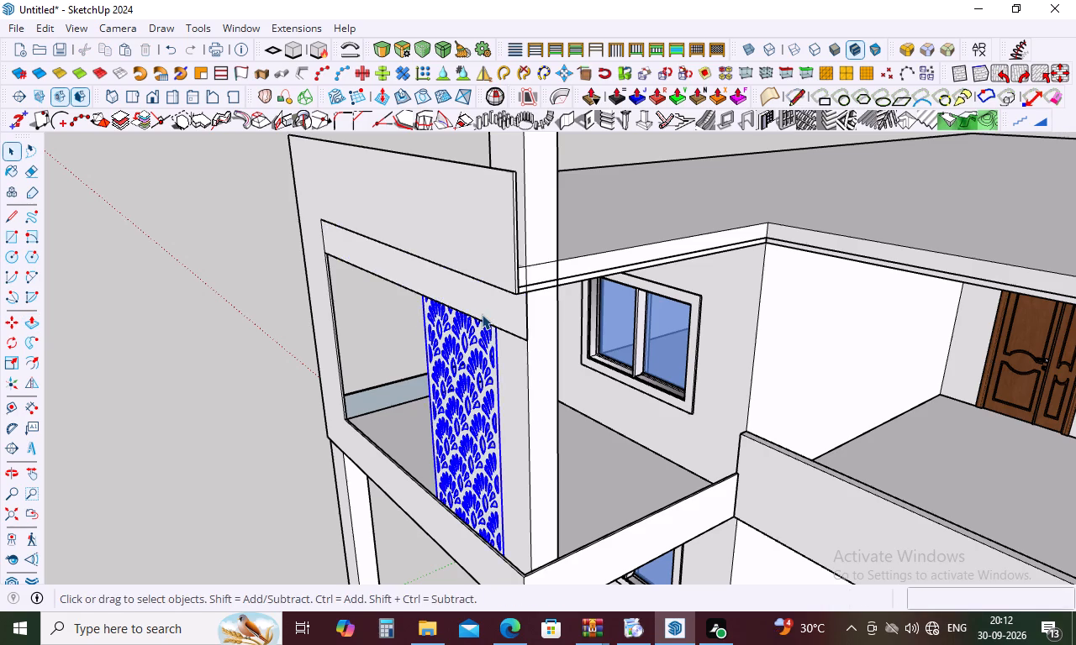
{"action": "left_click", "coordinate": [252, 347]}
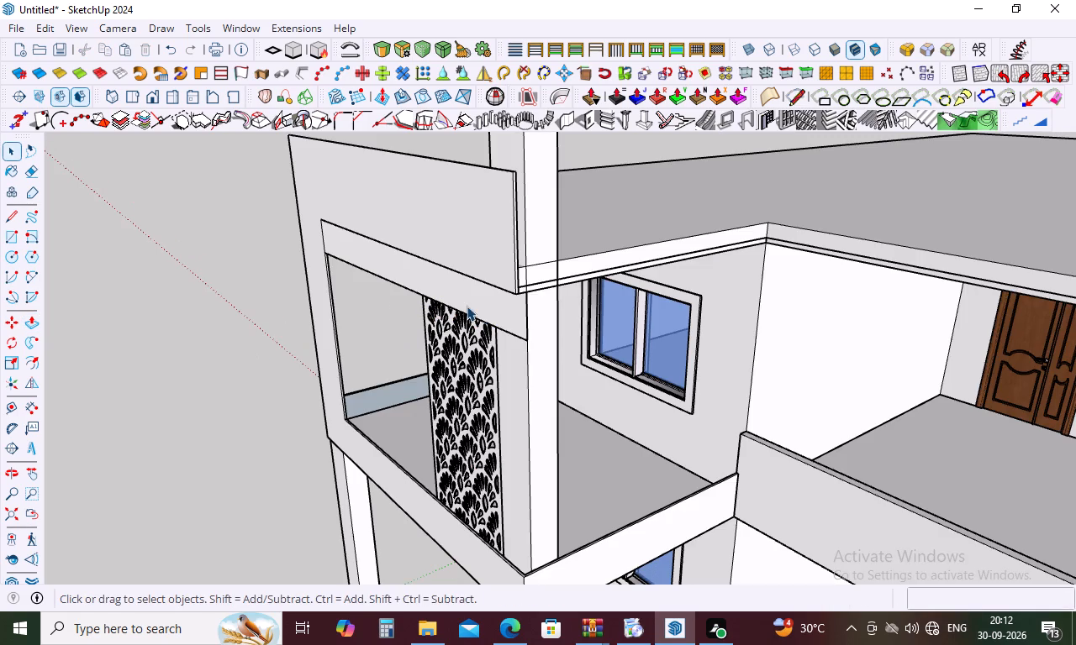
{"action": "double_click", "coordinate": [467, 306]}
{"action": "left_click", "coordinate": [250, 352]}
{"action": "left_click", "coordinate": [470, 307]}
{"action": "left_click", "coordinate": [470, 307]}
{"action": "double_click", "coordinate": [495, 314]}
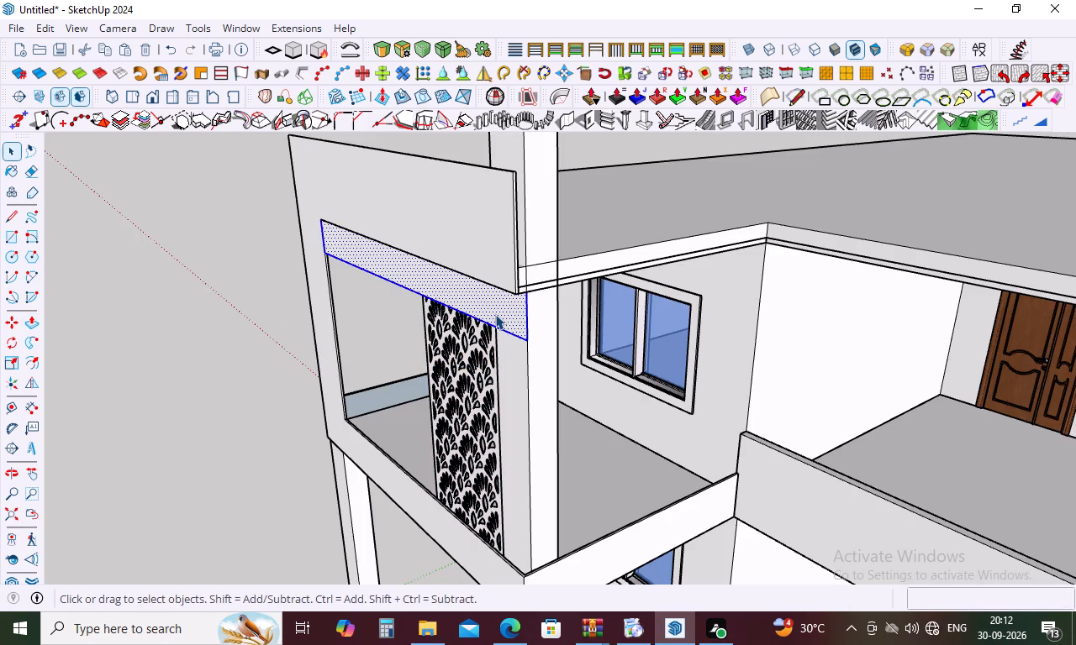
{"action": "double_click", "coordinate": [495, 314]}
{"action": "double_click", "coordinate": [495, 314]}
{"action": "triple_click", "coordinate": [495, 314]}
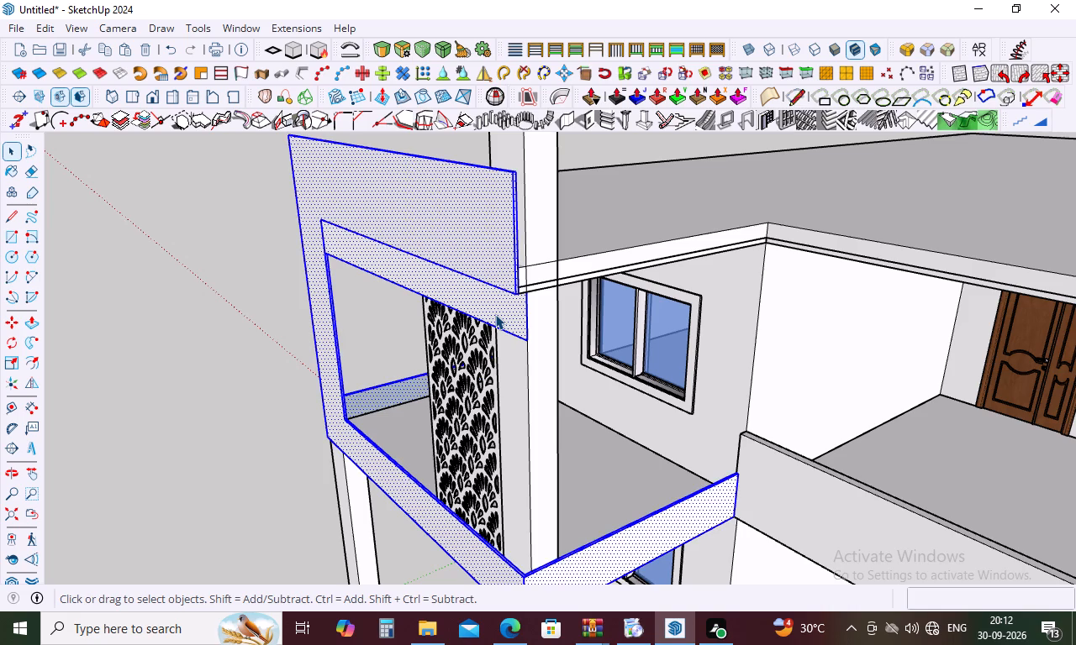
{"action": "triple_click", "coordinate": [495, 314]}
{"action": "left_click", "coordinate": [184, 322]}
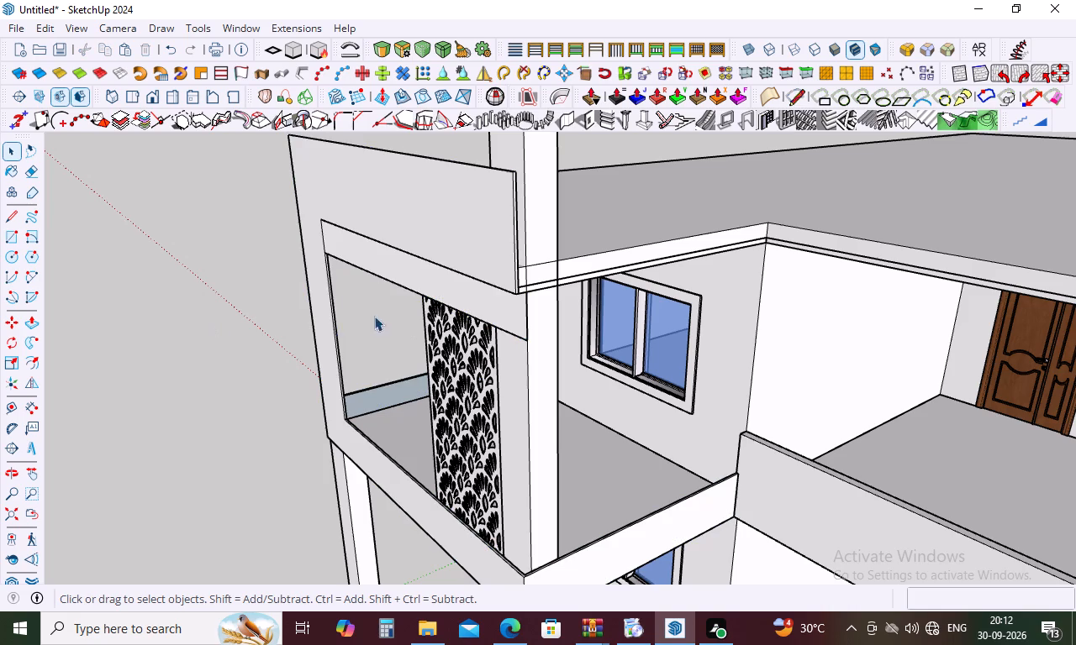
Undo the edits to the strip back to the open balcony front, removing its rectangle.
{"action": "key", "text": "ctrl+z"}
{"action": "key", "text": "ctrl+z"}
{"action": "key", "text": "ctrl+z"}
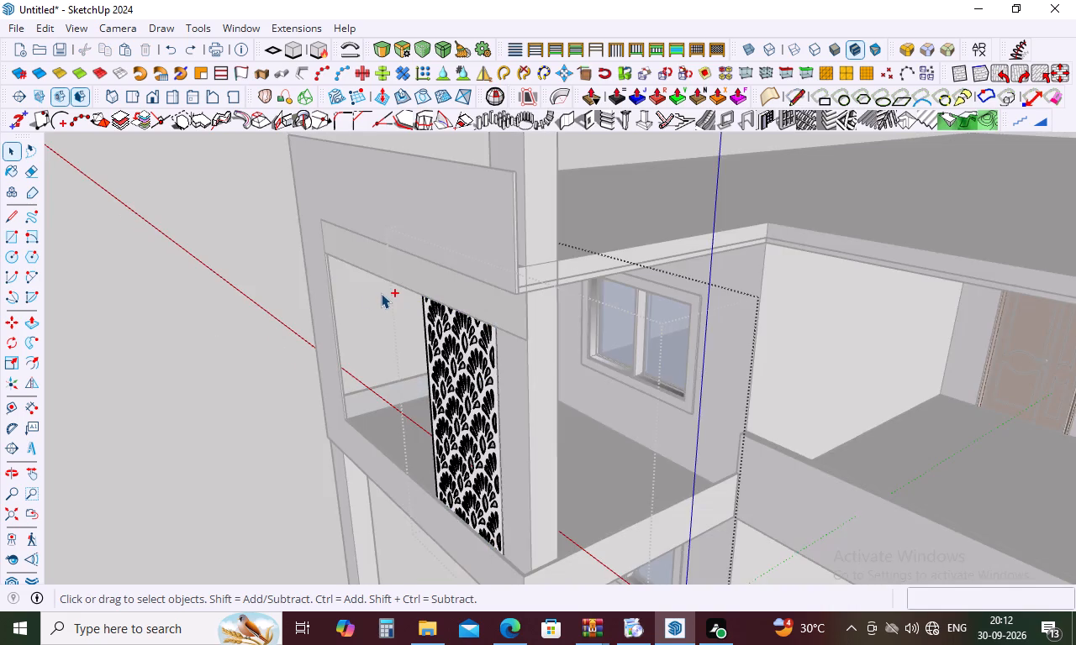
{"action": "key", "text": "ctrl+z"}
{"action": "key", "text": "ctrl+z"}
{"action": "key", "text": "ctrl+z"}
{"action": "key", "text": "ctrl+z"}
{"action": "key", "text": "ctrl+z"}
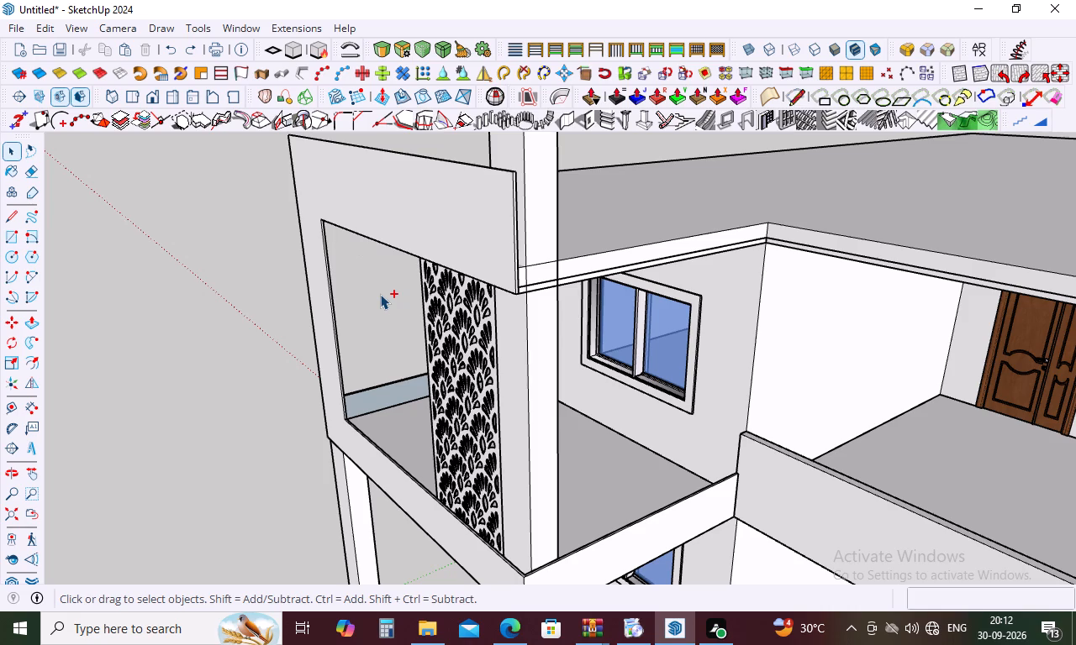
Make the whole connected front frame, including its lower band and side parapets, into a group.
{"action": "key", "text": "space"}
{"action": "triple_click", "coordinate": [397, 500]}
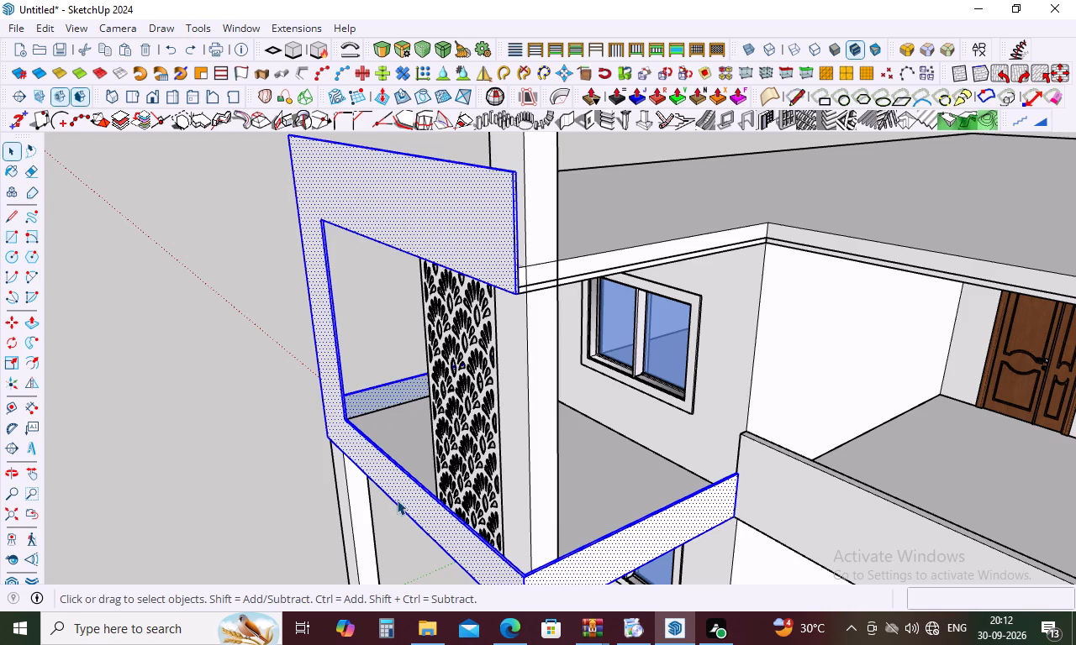
{"action": "right_click", "coordinate": [397, 500]}
{"action": "left_click", "coordinate": [497, 164]}
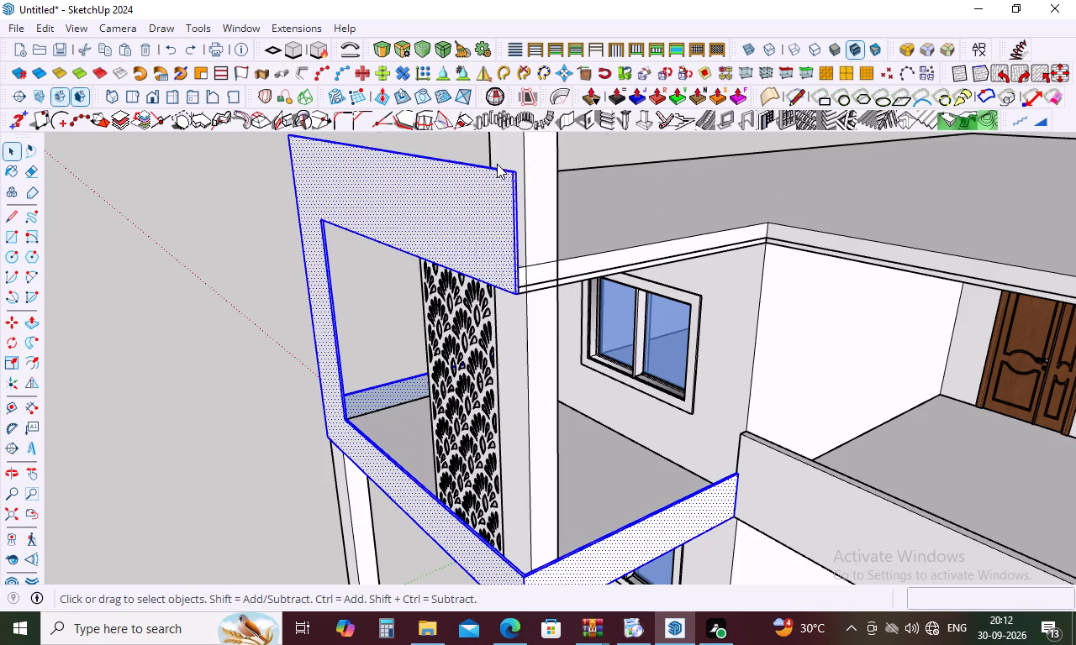
{"action": "left_click", "coordinate": [69, 348]}
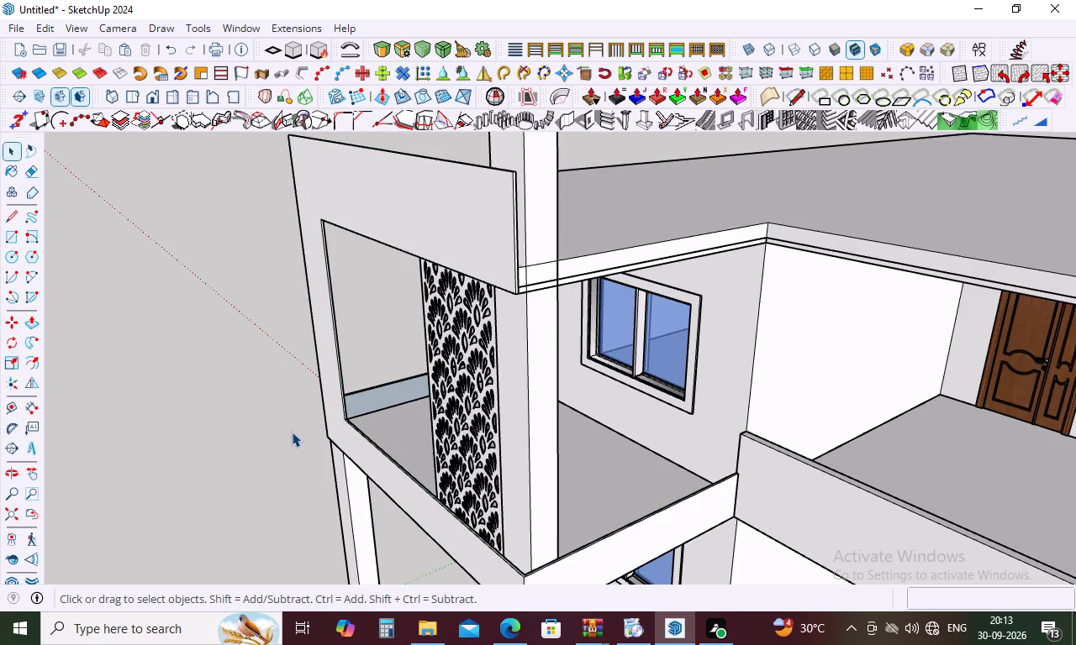
Draw a new rectangle from the grouped frame's upper inner corner across the balcony opening to the side column.
{"action": "key", "text": "r"}
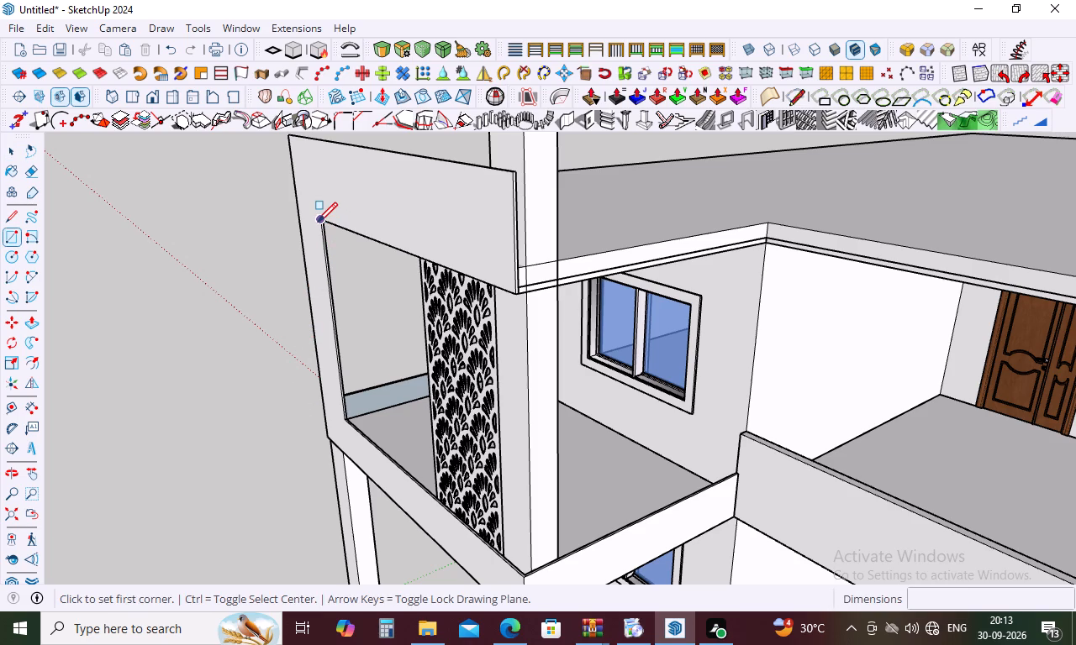
{"action": "left_click", "coordinate": [318, 222]}
{"action": "middle_click_drag", "start_coordinate": [545, 299], "coordinate": [614, 203]}
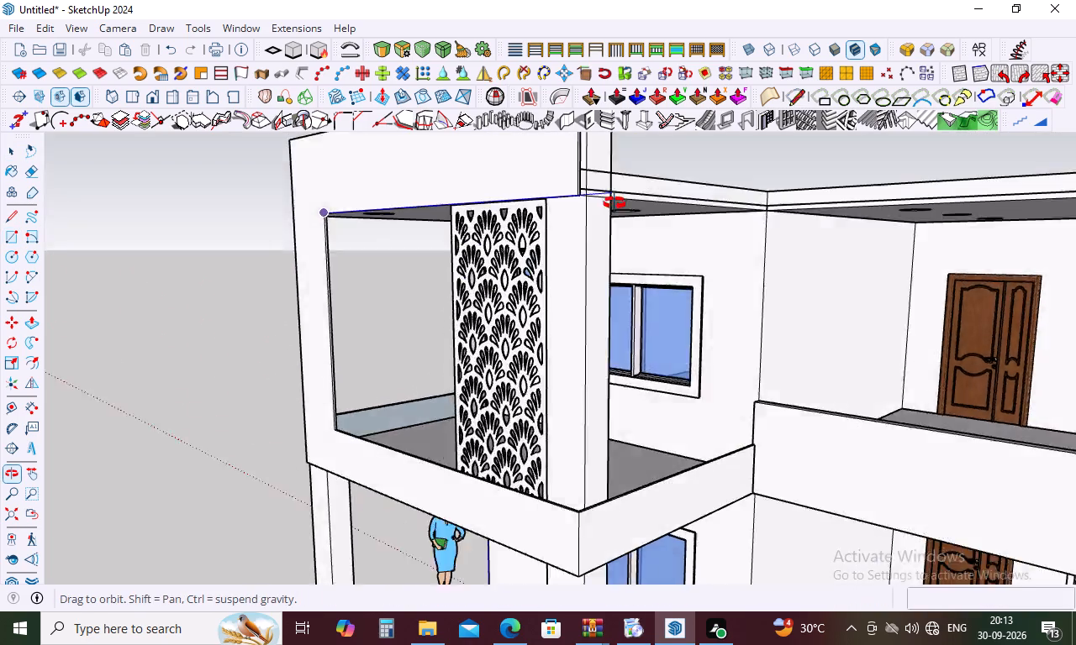
{"action": "middle_click_drag", "start_coordinate": [614, 203], "coordinate": [752, 214]}
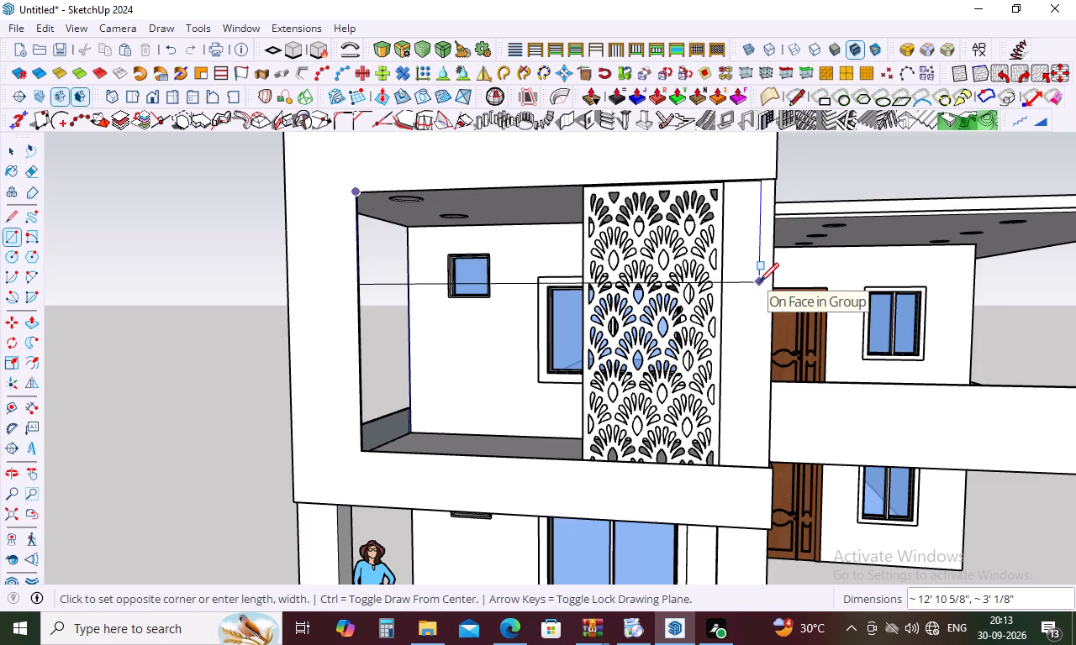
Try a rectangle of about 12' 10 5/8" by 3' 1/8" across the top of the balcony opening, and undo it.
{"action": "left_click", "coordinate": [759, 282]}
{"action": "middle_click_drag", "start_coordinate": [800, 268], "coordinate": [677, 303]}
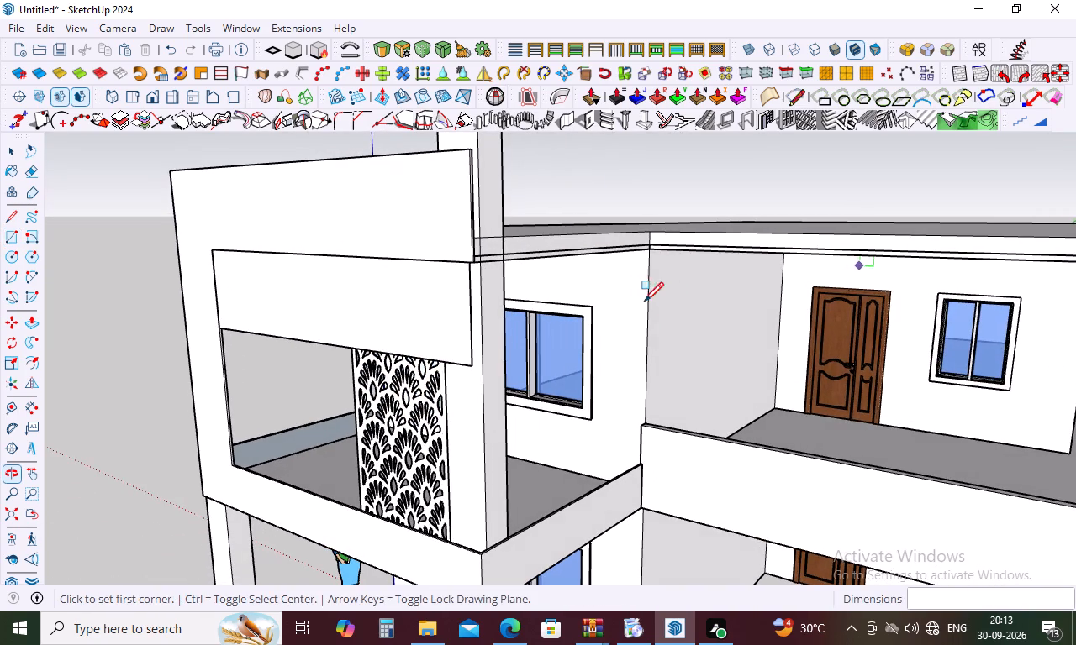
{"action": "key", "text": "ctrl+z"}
Measure across the balcony opening from the side column's upper outer corner to the frame's opposite upper inner corner.
{"action": "scroll", "coordinate": [551, 348], "scroll_direction": "down", "scroll_amount": 2}
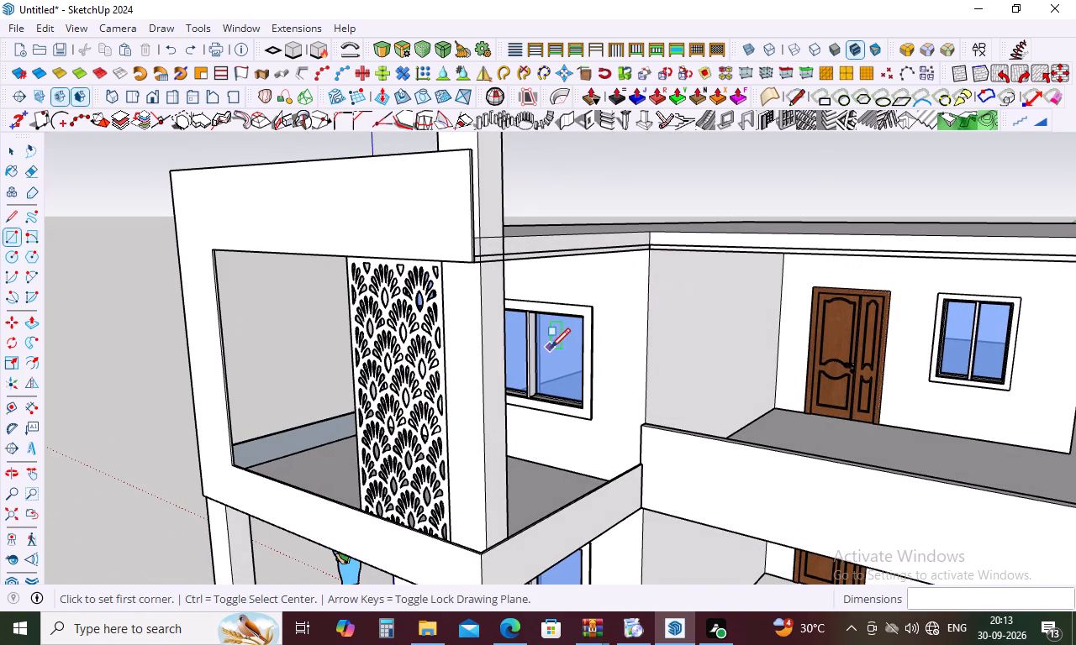
{"action": "middle_click_drag", "start_coordinate": [403, 346], "coordinate": [597, 309]}
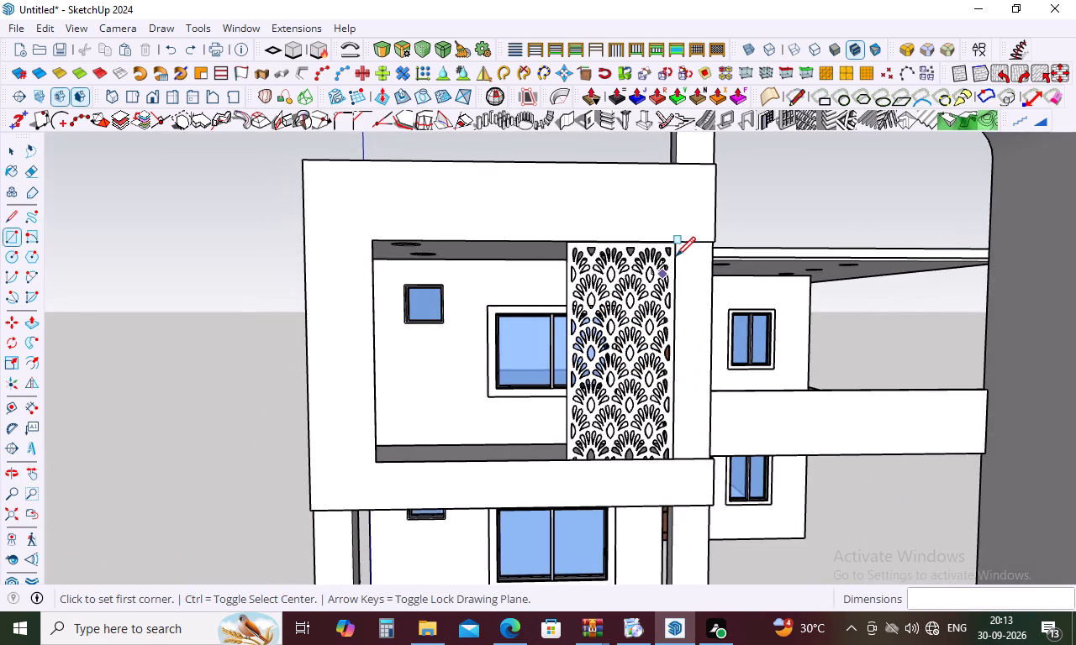
{"action": "scroll", "coordinate": [692, 237], "scroll_direction": "up", "scroll_amount": 11}
{"action": "middle_click_drag", "start_coordinate": [709, 250], "coordinate": [716, 203]}
{"action": "key", "text": "t"}
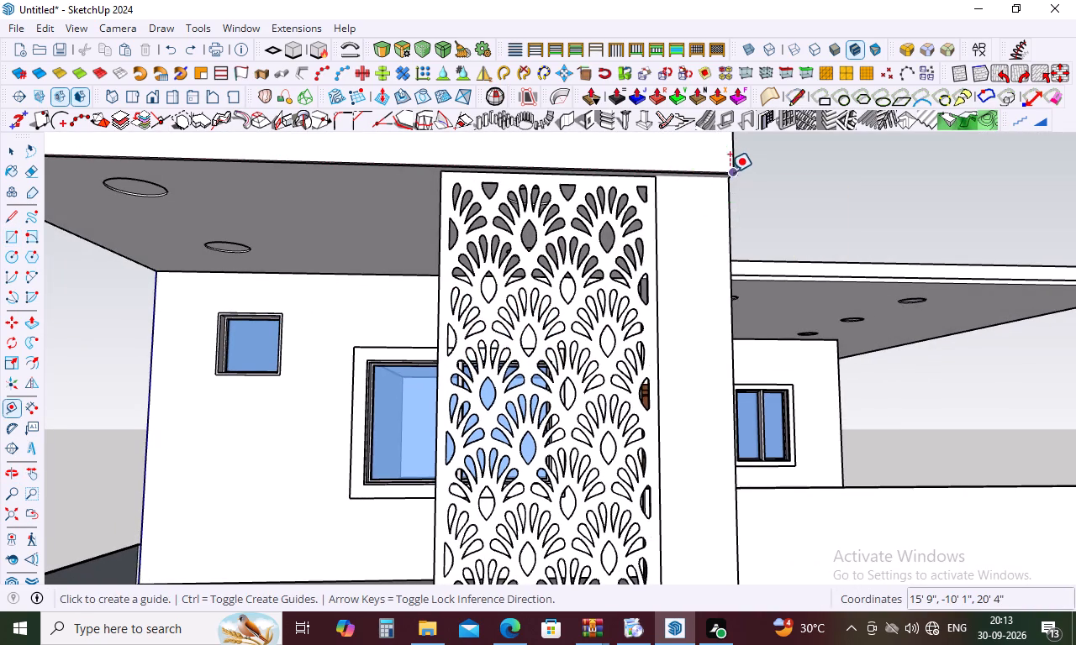
{"action": "scroll", "coordinate": [725, 180], "scroll_direction": "up", "scroll_amount": 9}
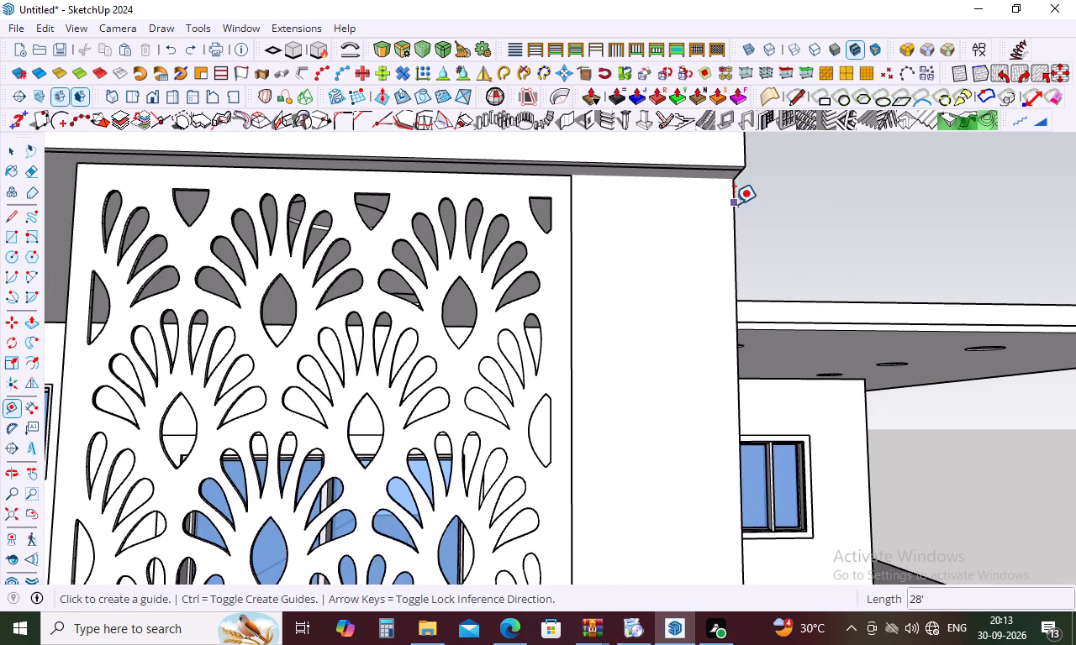
{"action": "left_click", "coordinate": [734, 181]}
{"action": "scroll", "coordinate": [683, 233], "scroll_direction": "down", "scroll_amount": 8}
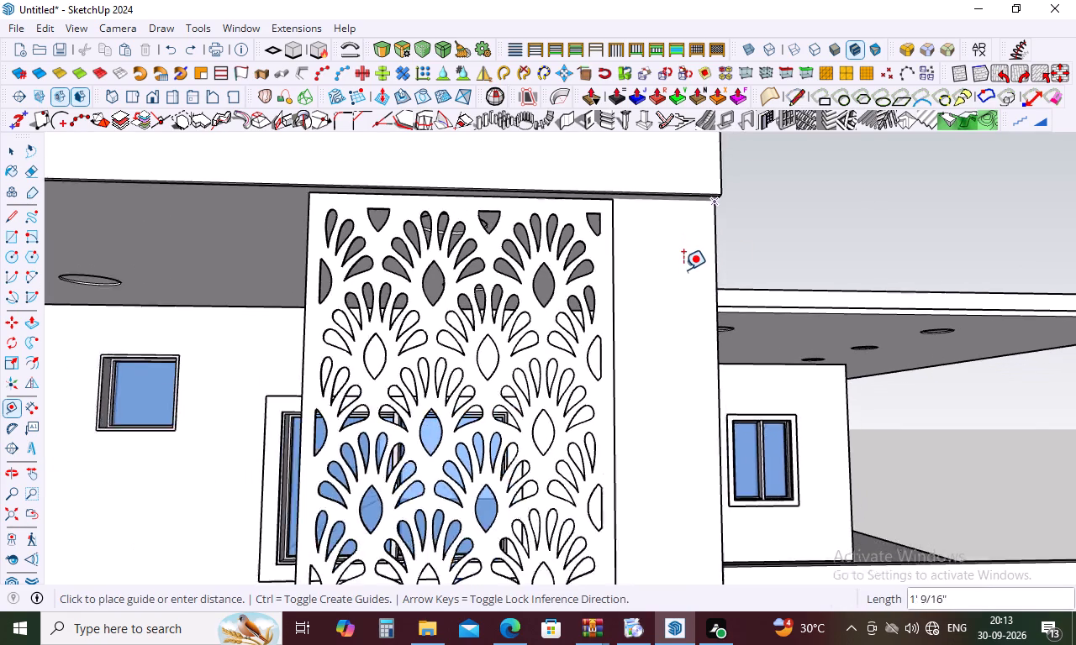
{"action": "scroll", "coordinate": [684, 274], "scroll_direction": "down", "scroll_amount": 13}
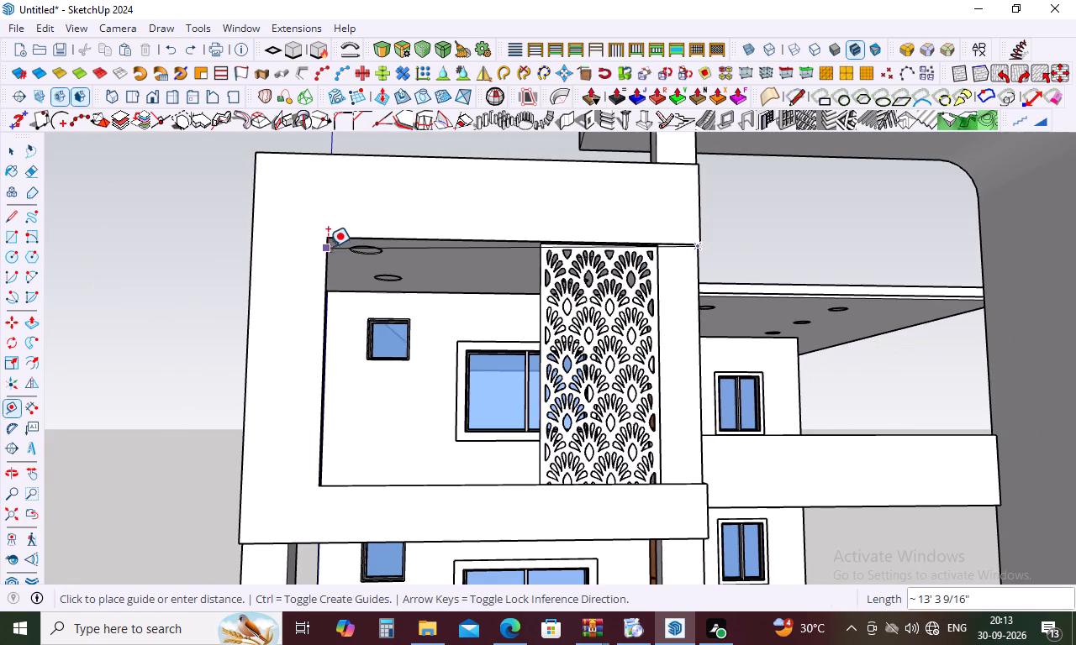
{"action": "scroll", "coordinate": [327, 240], "scroll_direction": "up", "scroll_amount": 20}
{"action": "scroll", "coordinate": [337, 262], "scroll_direction": "up", "scroll_amount": 9}
{"action": "key", "text": "space"}
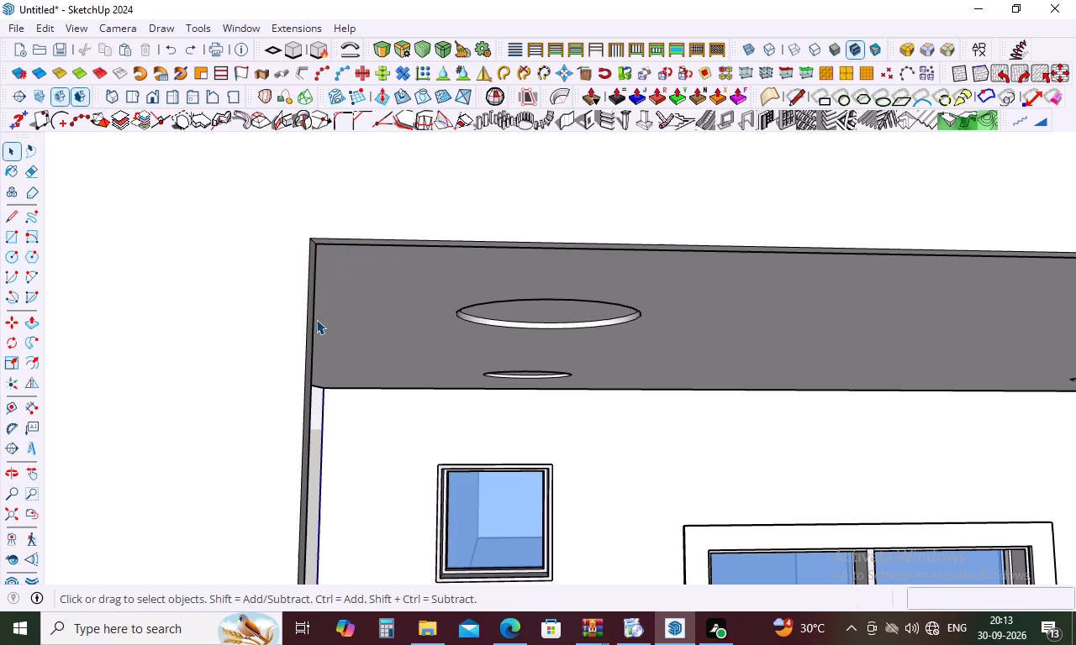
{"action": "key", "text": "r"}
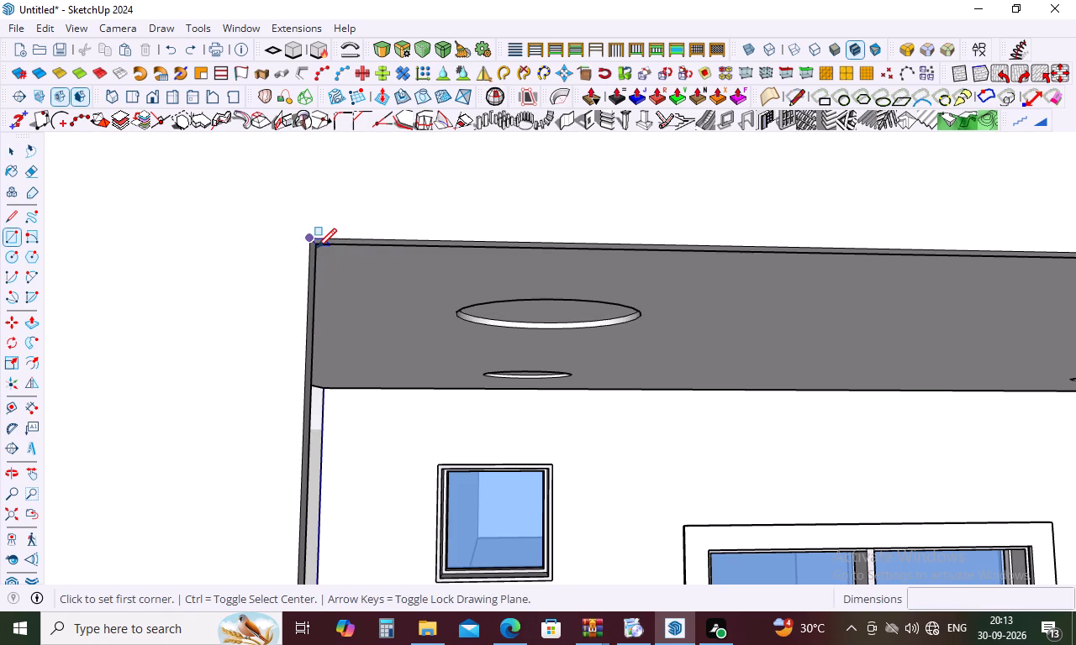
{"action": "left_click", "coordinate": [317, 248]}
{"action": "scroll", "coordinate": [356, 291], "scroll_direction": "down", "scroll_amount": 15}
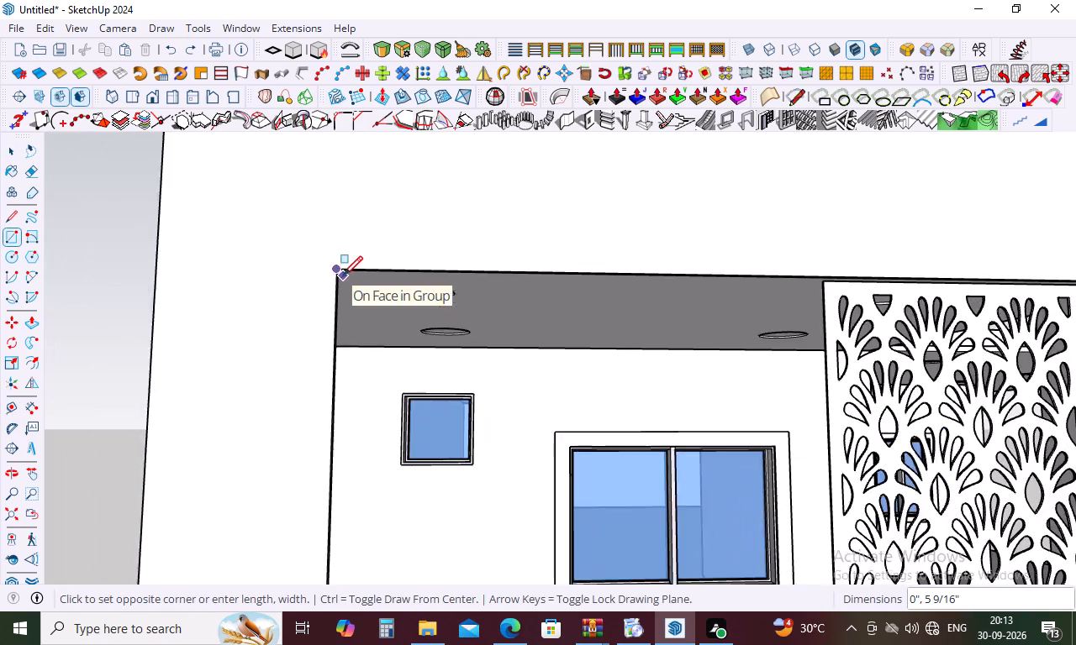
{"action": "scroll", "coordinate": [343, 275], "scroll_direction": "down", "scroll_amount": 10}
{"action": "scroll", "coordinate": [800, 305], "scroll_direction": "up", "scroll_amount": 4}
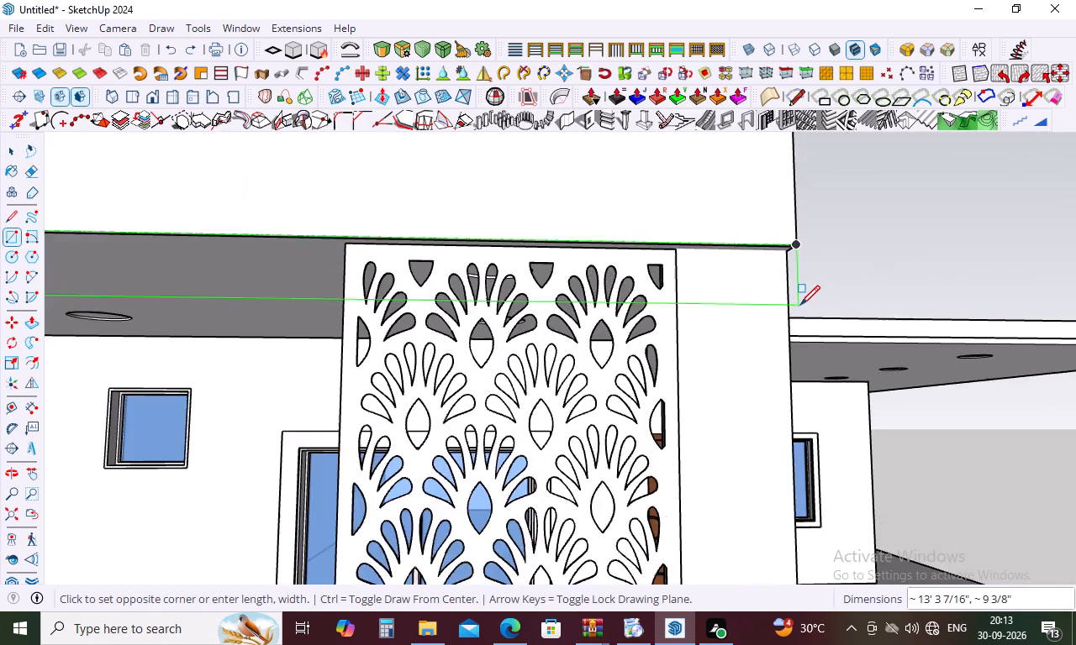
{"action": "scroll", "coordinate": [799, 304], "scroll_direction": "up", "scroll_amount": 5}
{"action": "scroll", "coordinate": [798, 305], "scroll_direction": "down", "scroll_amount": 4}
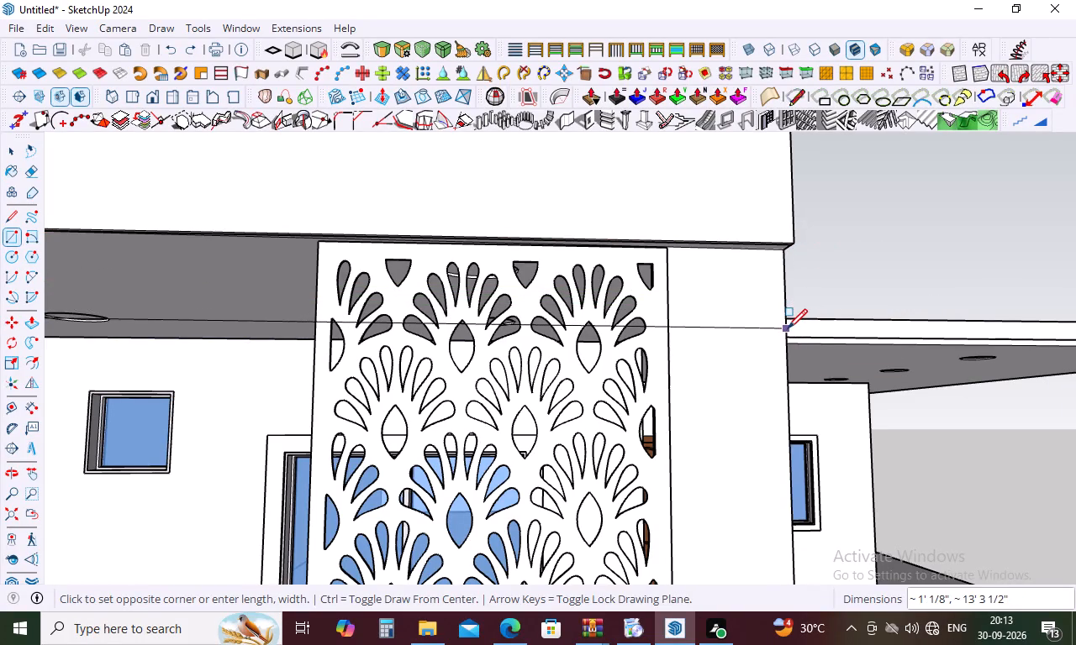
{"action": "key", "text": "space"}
Draw a rectangle about 13' 3 7/16" by 2' 10 15/16" from the side column's upper outer corner across the opening to the frame's inner edge.
{"action": "key", "text": "r"}
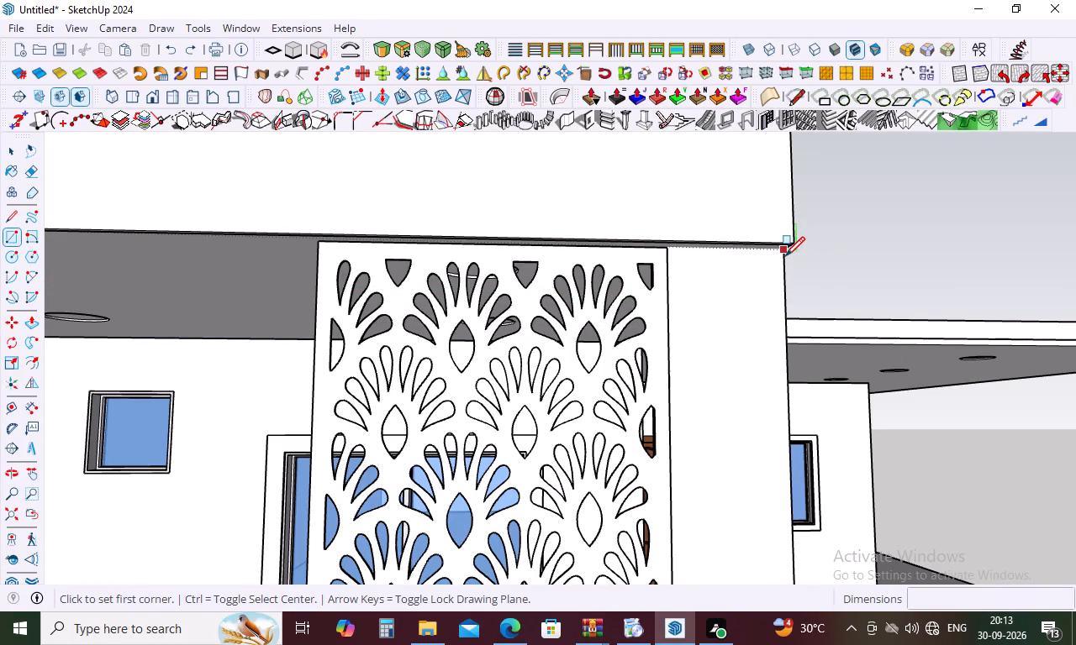
{"action": "left_click", "coordinate": [784, 253]}
{"action": "scroll", "coordinate": [675, 289], "scroll_direction": "down", "scroll_amount": 5}
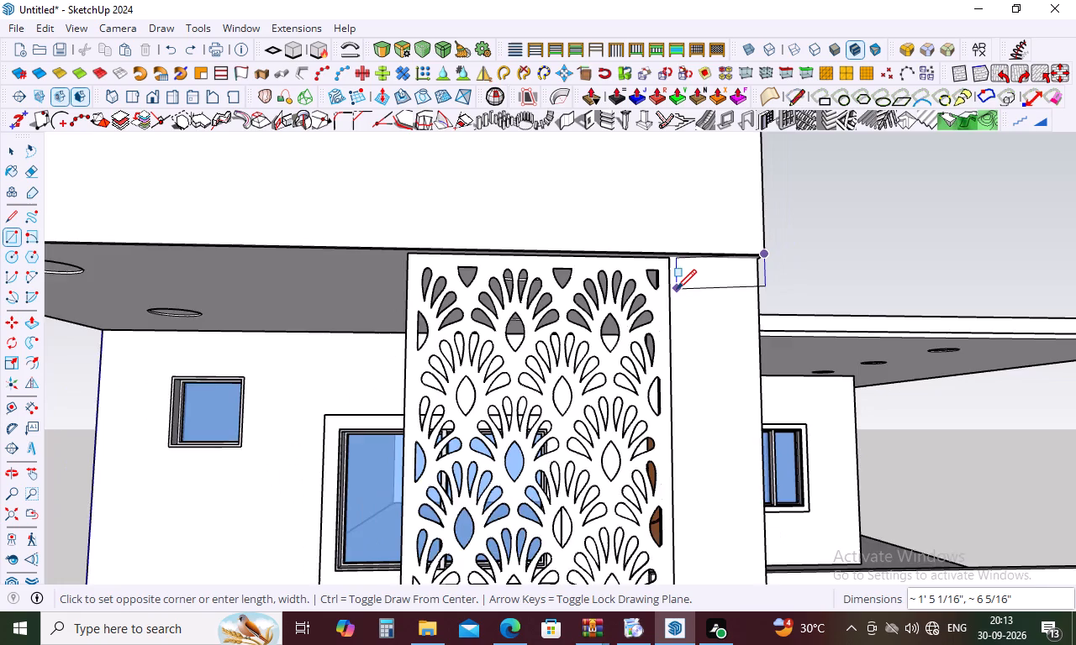
{"action": "scroll", "coordinate": [677, 289], "scroll_direction": "down", "scroll_amount": 8}
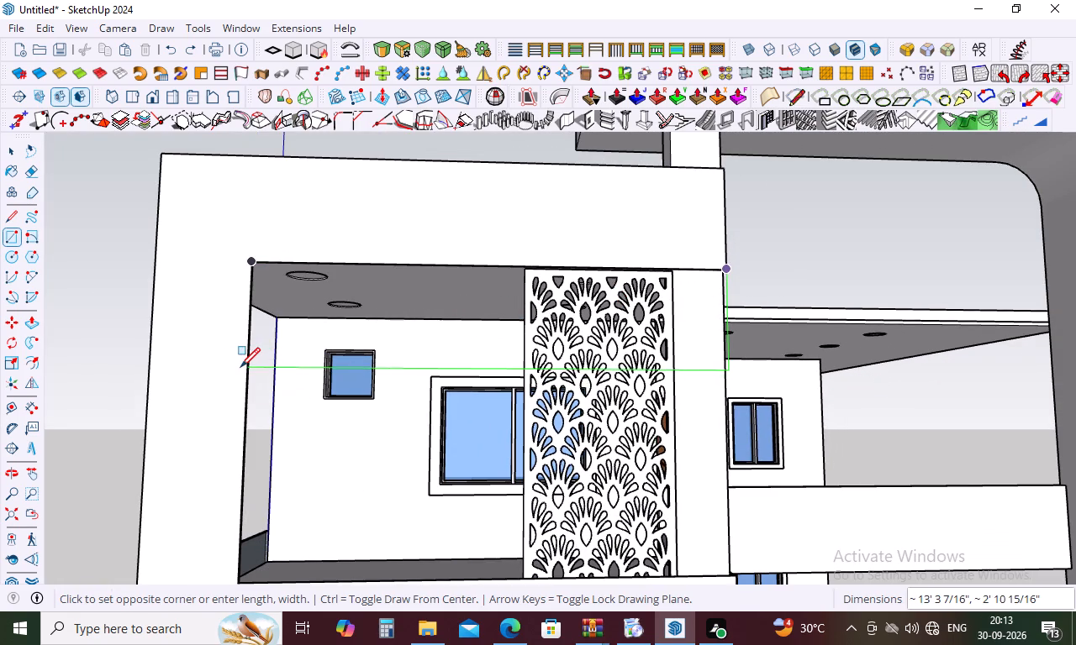
{"action": "left_click", "coordinate": [245, 367]}
{"action": "key", "text": "space"}
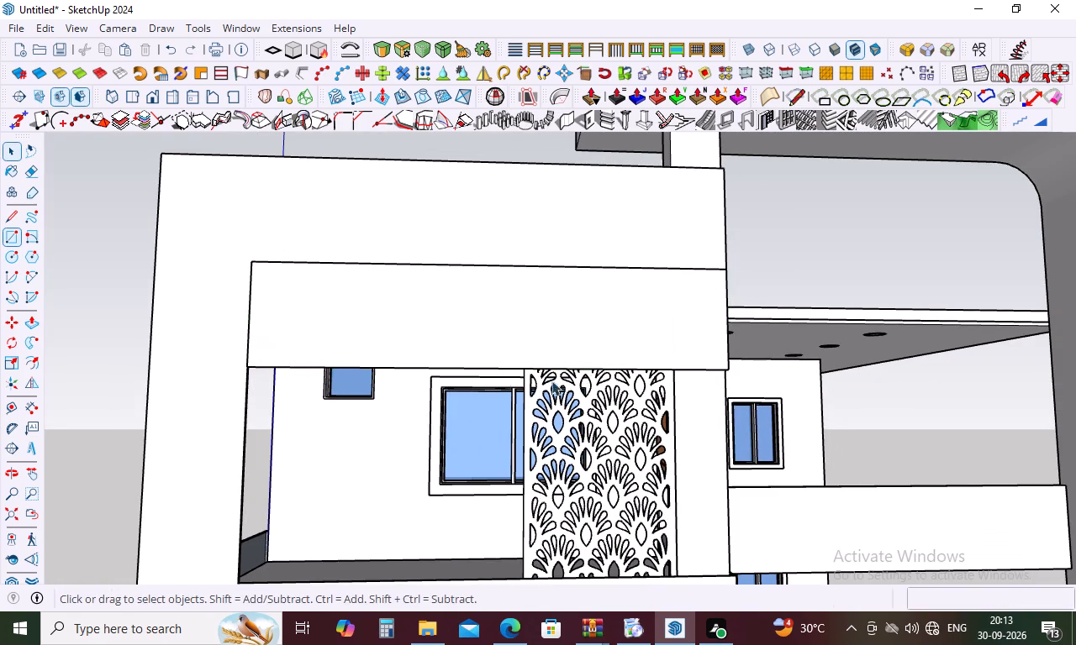
Extrude the new rectangle 1" with Push/Pull to give the strip thickness, aligning it to the frame's edge.
{"action": "middle_click_drag", "start_coordinate": [625, 359], "coordinate": [351, 388]}
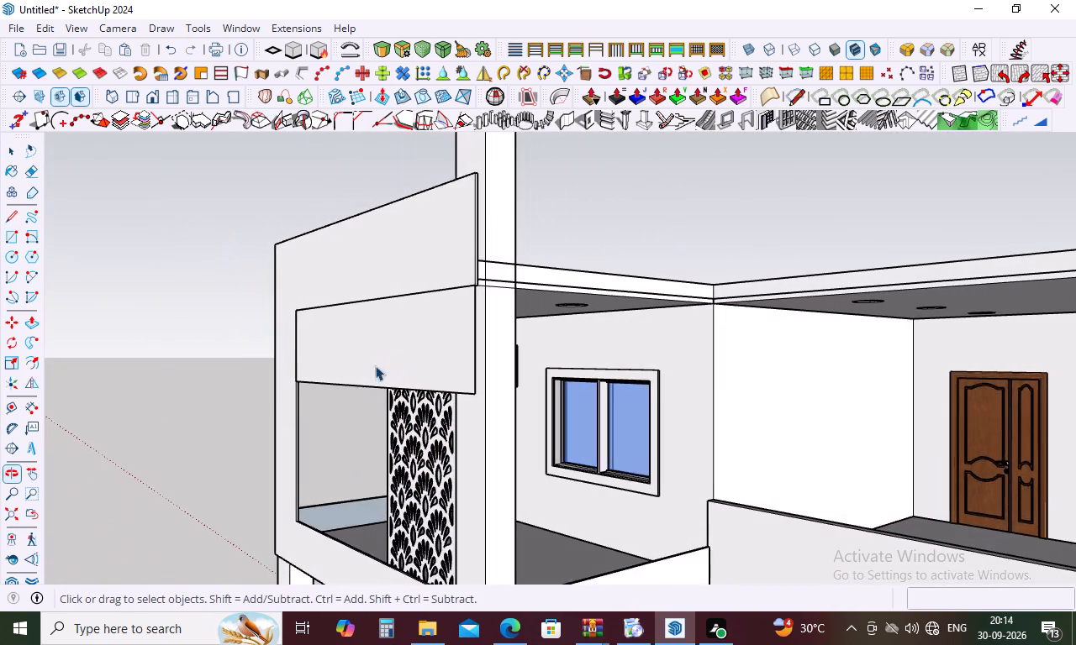
{"action": "scroll", "coordinate": [462, 296], "scroll_direction": "up", "scroll_amount": 16}
{"action": "scroll", "coordinate": [467, 287], "scroll_direction": "up", "scroll_amount": 5}
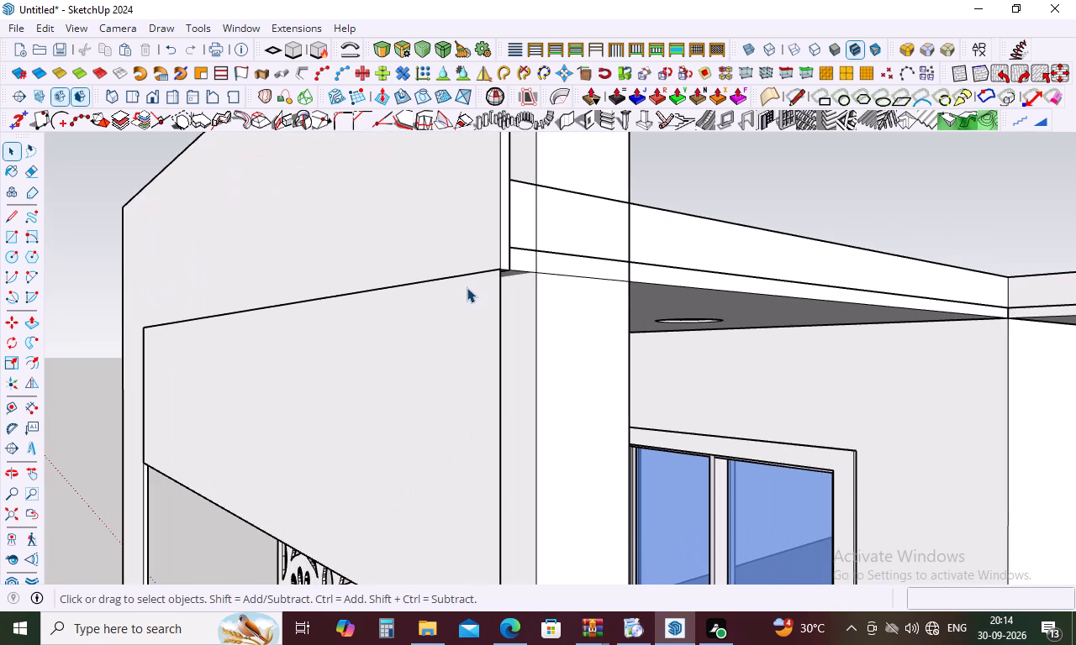
{"action": "scroll", "coordinate": [467, 287], "scroll_direction": "down", "scroll_amount": 4}
{"action": "middle_click_drag", "start_coordinate": [467, 288], "coordinate": [460, 248]}
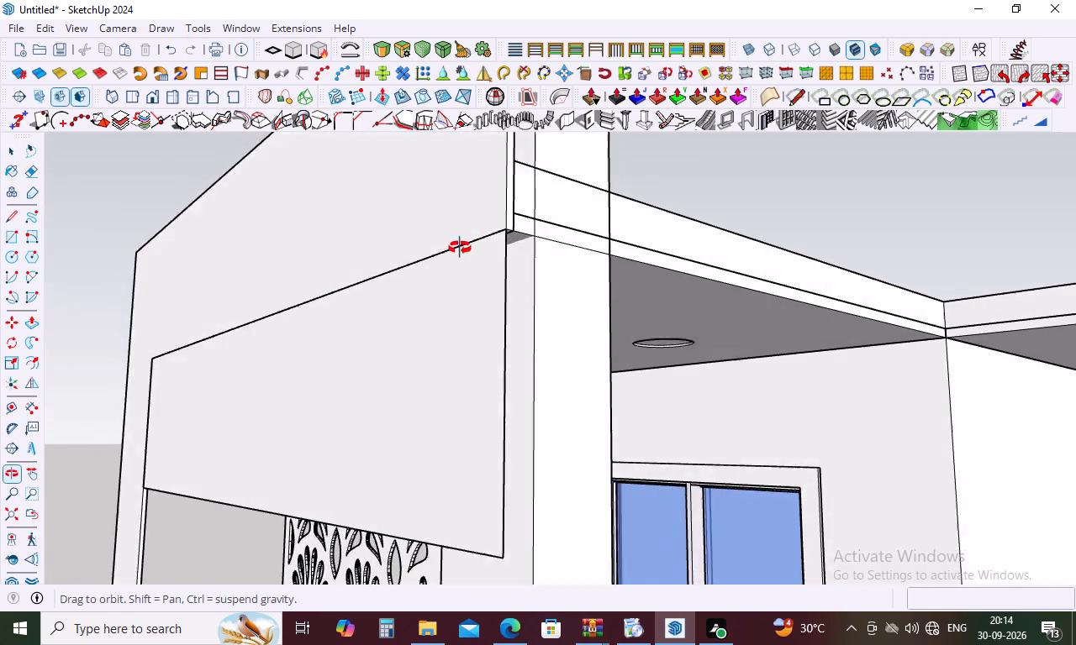
{"action": "middle_click_drag", "start_coordinate": [460, 248], "coordinate": [451, 247]}
{"action": "key", "text": "p"}
{"action": "middle_click_drag", "start_coordinate": [492, 332], "coordinate": [382, 359]}
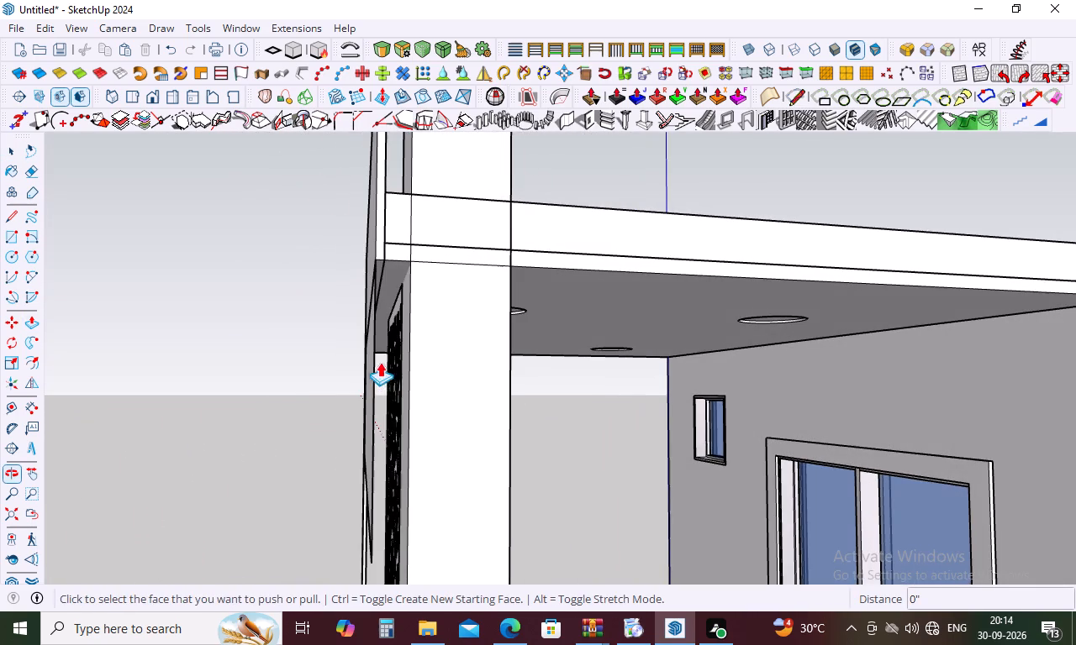
{"action": "scroll", "coordinate": [377, 374], "scroll_direction": "up", "scroll_amount": 5}
{"action": "left_click", "coordinate": [287, 380]}
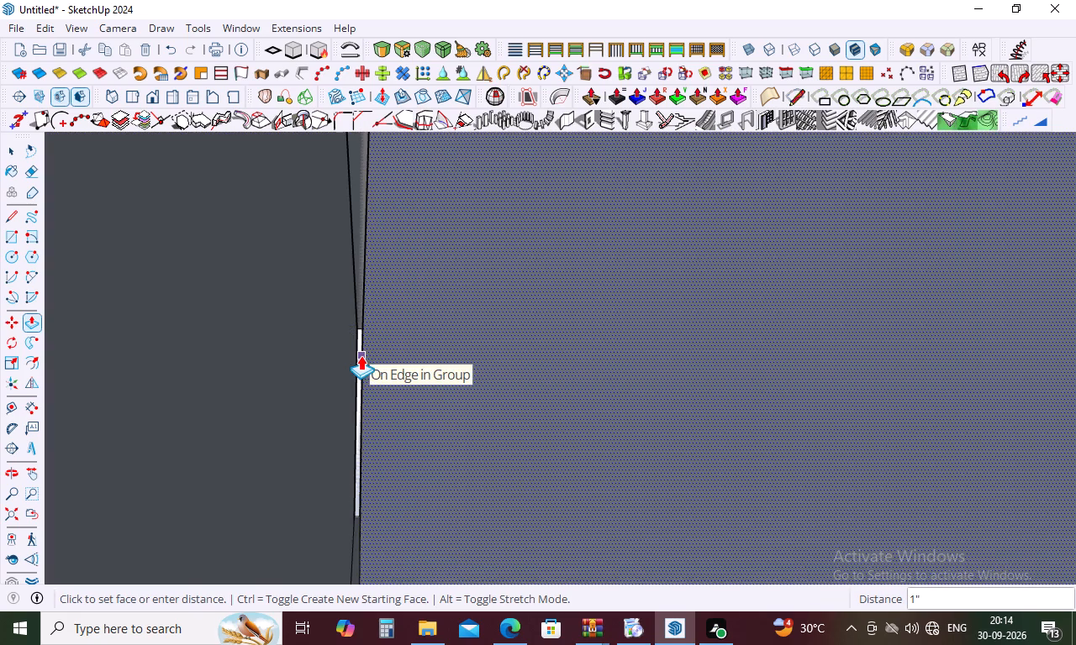
{"action": "left_click", "coordinate": [361, 355]}
Reduce the strip's height by pushing its underside up 1' 10 3/4", leaving a narrow band below the frame's top beam.
{"action": "scroll", "coordinate": [414, 325], "scroll_direction": "down", "scroll_amount": 20}
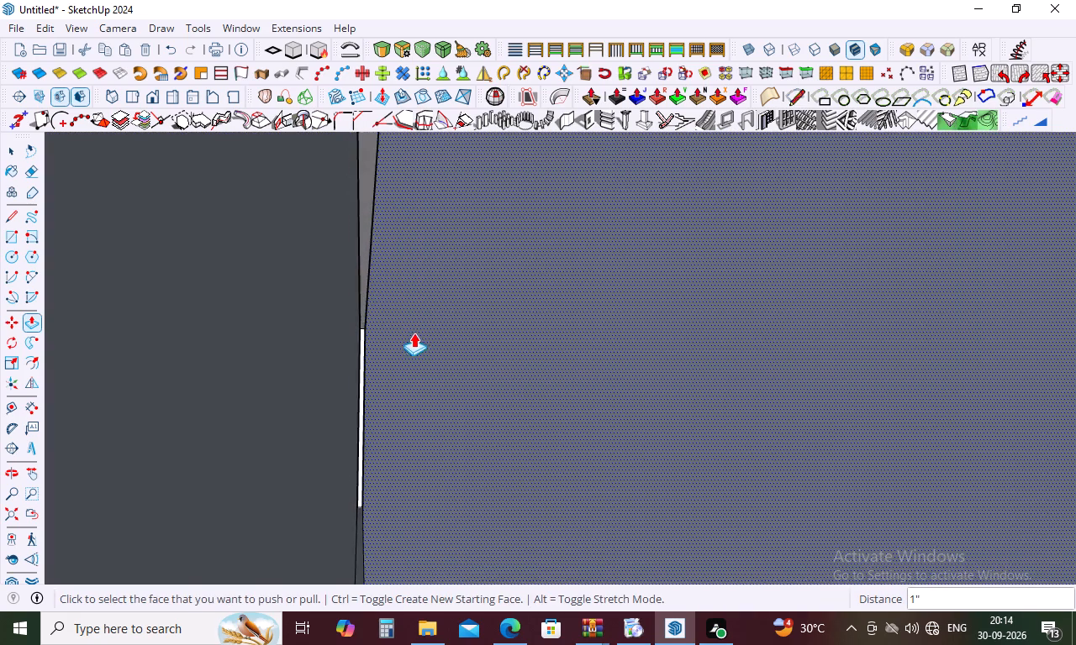
{"action": "scroll", "coordinate": [414, 337], "scroll_direction": "down", "scroll_amount": 16}
{"action": "scroll", "coordinate": [421, 396], "scroll_direction": "down", "scroll_amount": 11}
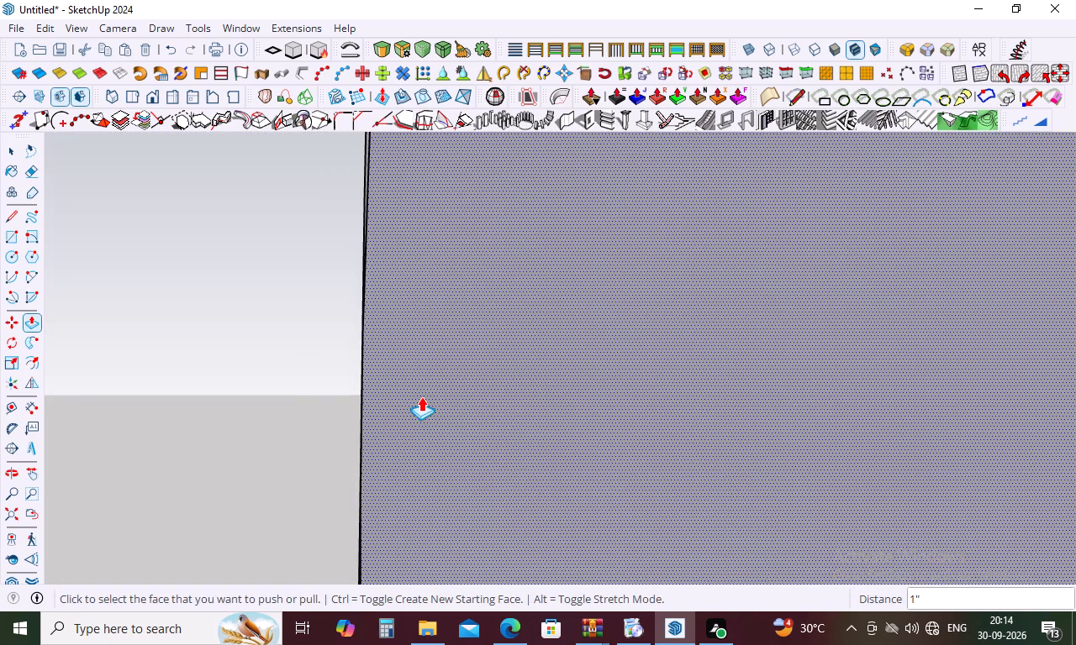
{"action": "scroll", "coordinate": [421, 397], "scroll_direction": "down", "scroll_amount": 5}
{"action": "middle_click_drag", "start_coordinate": [421, 396], "coordinate": [523, 406]}
{"action": "scroll", "coordinate": [526, 405], "scroll_direction": "down", "scroll_amount": 12}
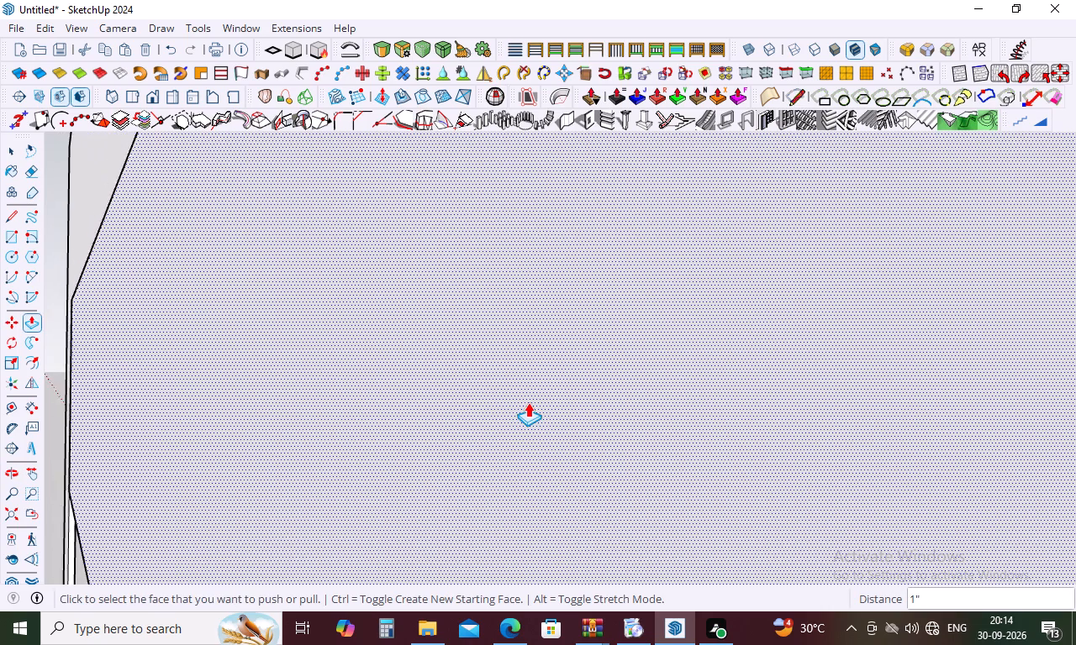
{"action": "scroll", "coordinate": [528, 402], "scroll_direction": "down", "scroll_amount": 20}
{"action": "scroll", "coordinate": [528, 402], "scroll_direction": "down", "scroll_amount": 10}
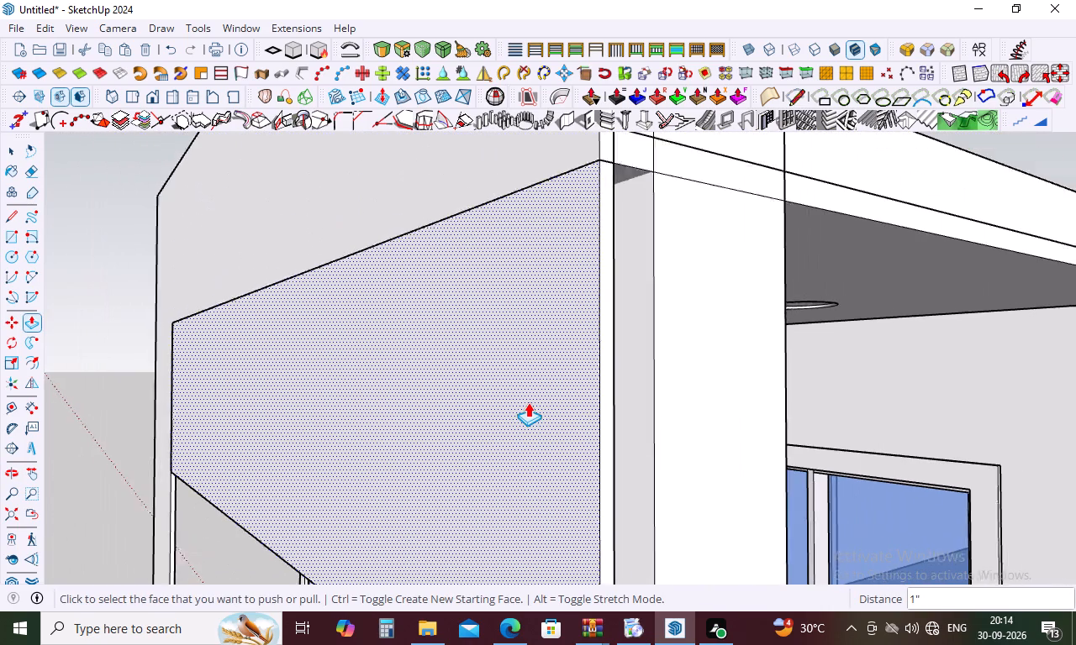
{"action": "scroll", "coordinate": [528, 402], "scroll_direction": "down", "scroll_amount": 1}
{"action": "middle_click_drag", "start_coordinate": [528, 402], "coordinate": [712, 358]}
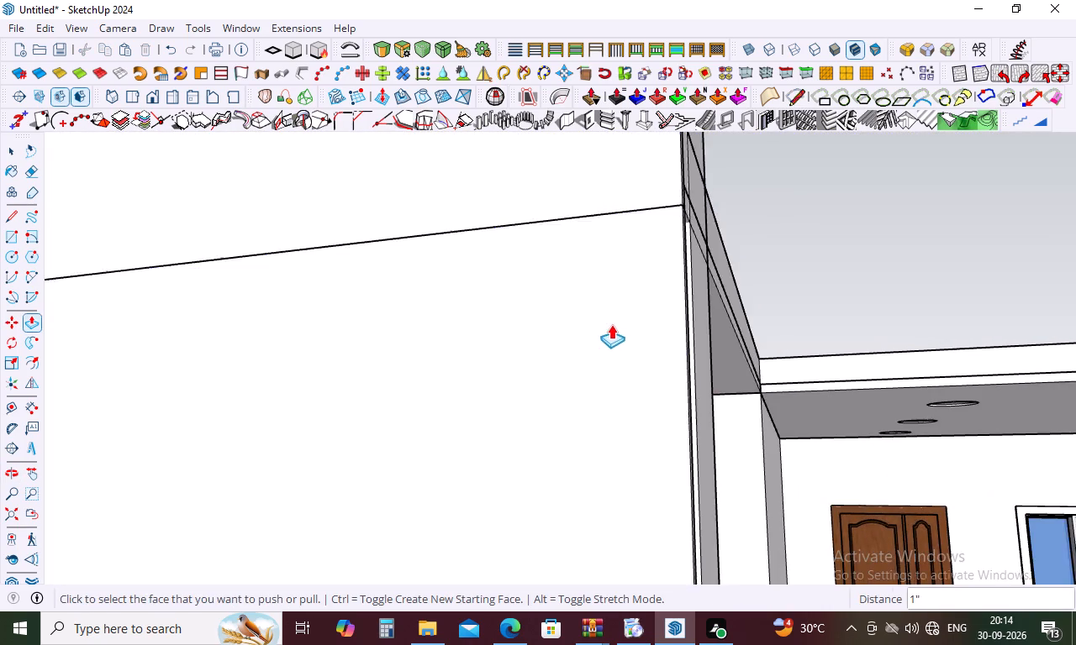
{"action": "scroll", "coordinate": [611, 324], "scroll_direction": "down", "scroll_amount": 15}
{"action": "middle_click_drag", "start_coordinate": [501, 461], "coordinate": [577, 322]}
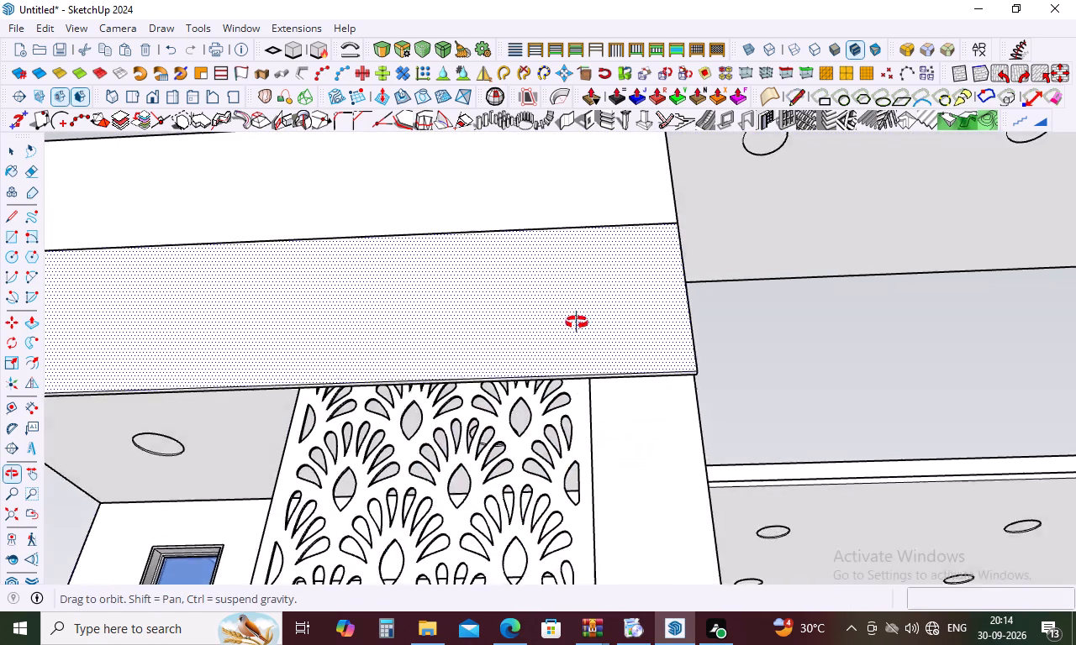
{"action": "middle_click_drag", "start_coordinate": [577, 322], "coordinate": [581, 310]}
{"action": "left_click", "coordinate": [639, 354]}
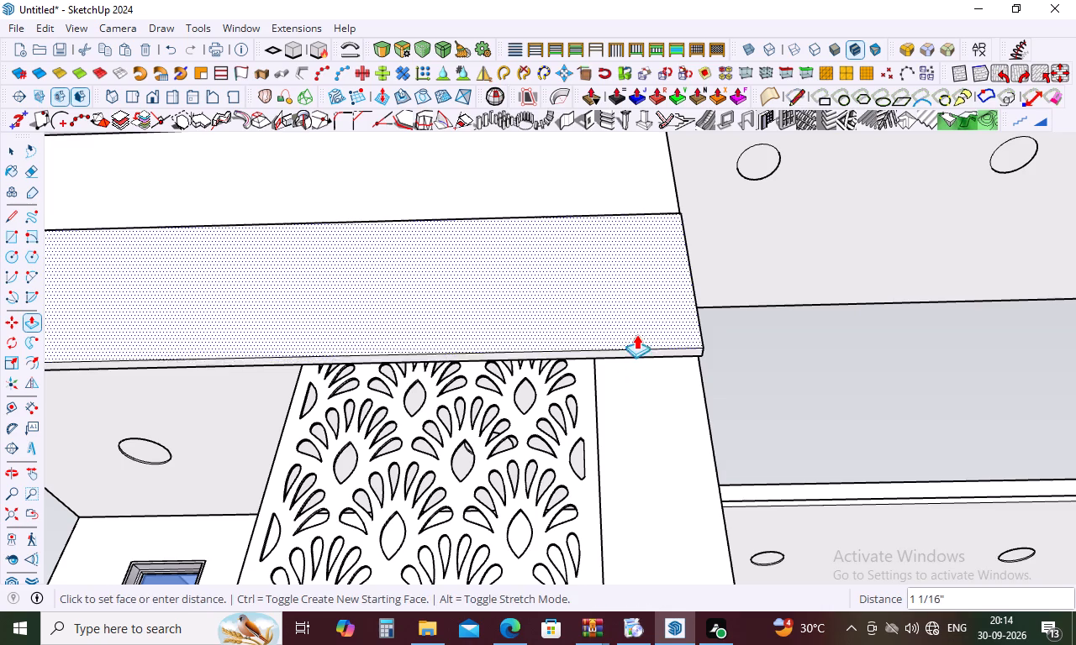
{"action": "key", "text": "Escape"}
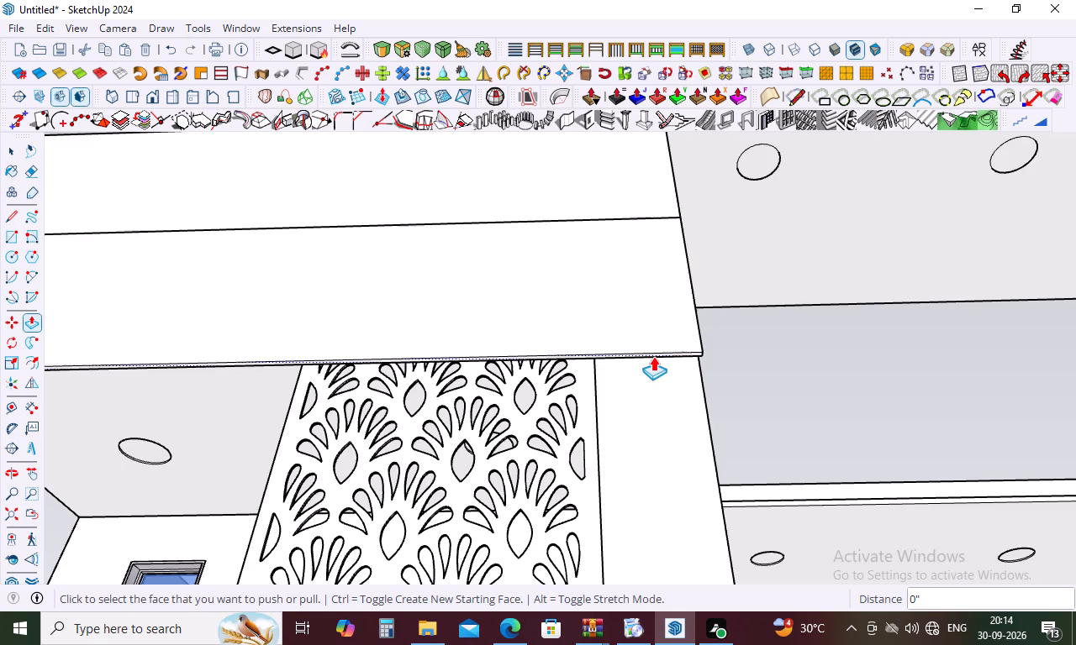
{"action": "left_click", "coordinate": [653, 356]}
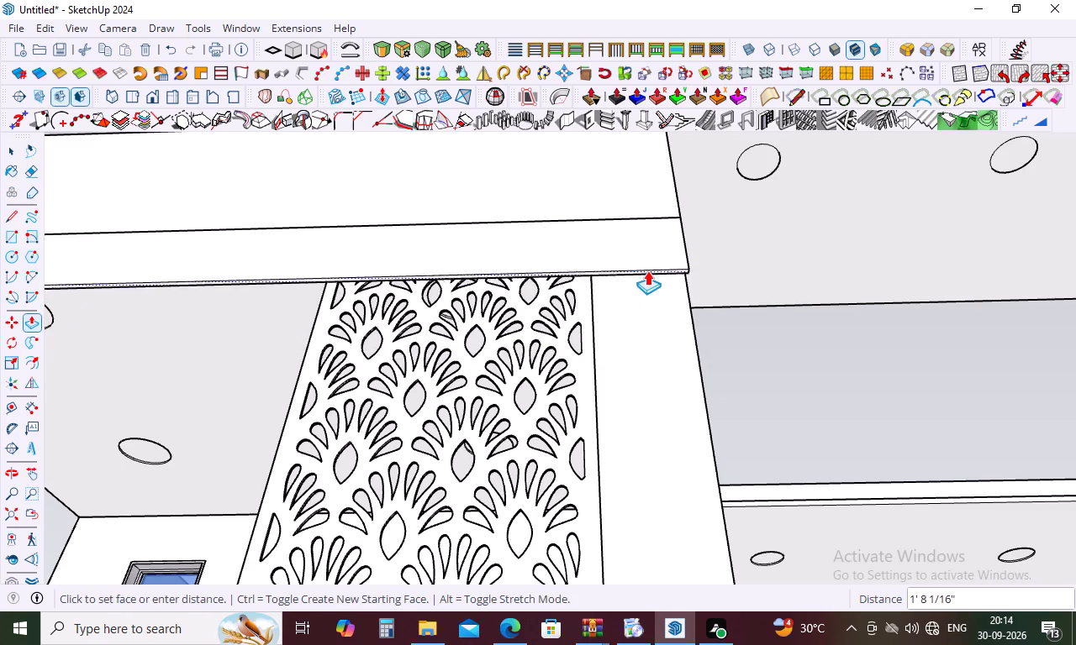
{"action": "left_click", "coordinate": [647, 263]}
{"action": "scroll", "coordinate": [657, 298], "scroll_direction": "down", "scroll_amount": 10}
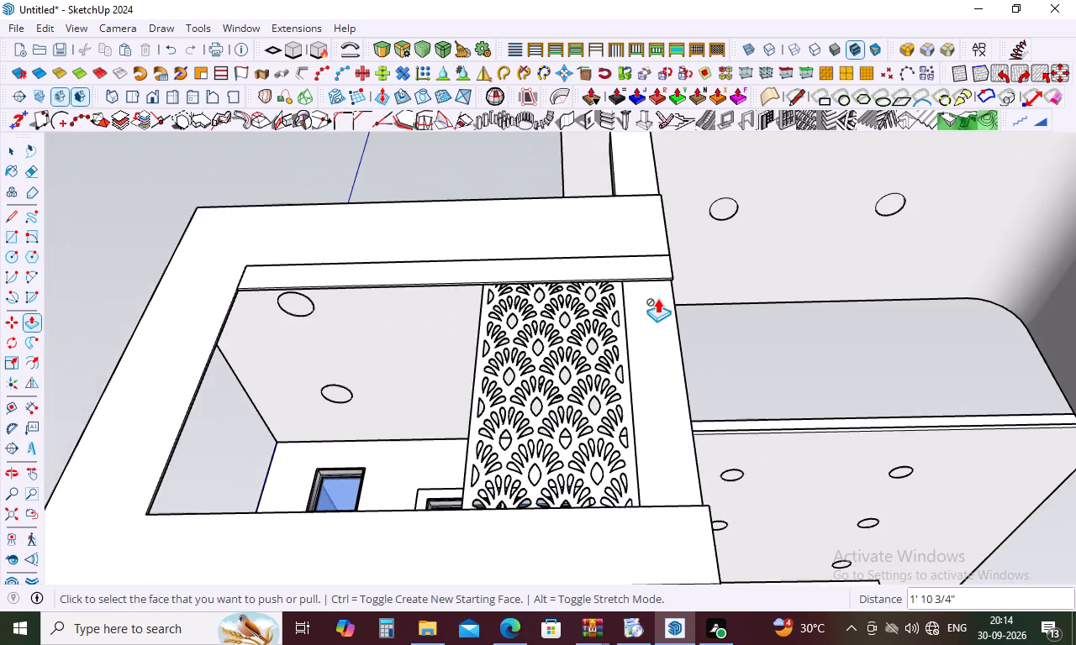
{"action": "middle_click_drag", "start_coordinate": [657, 298], "coordinate": [656, 505]}
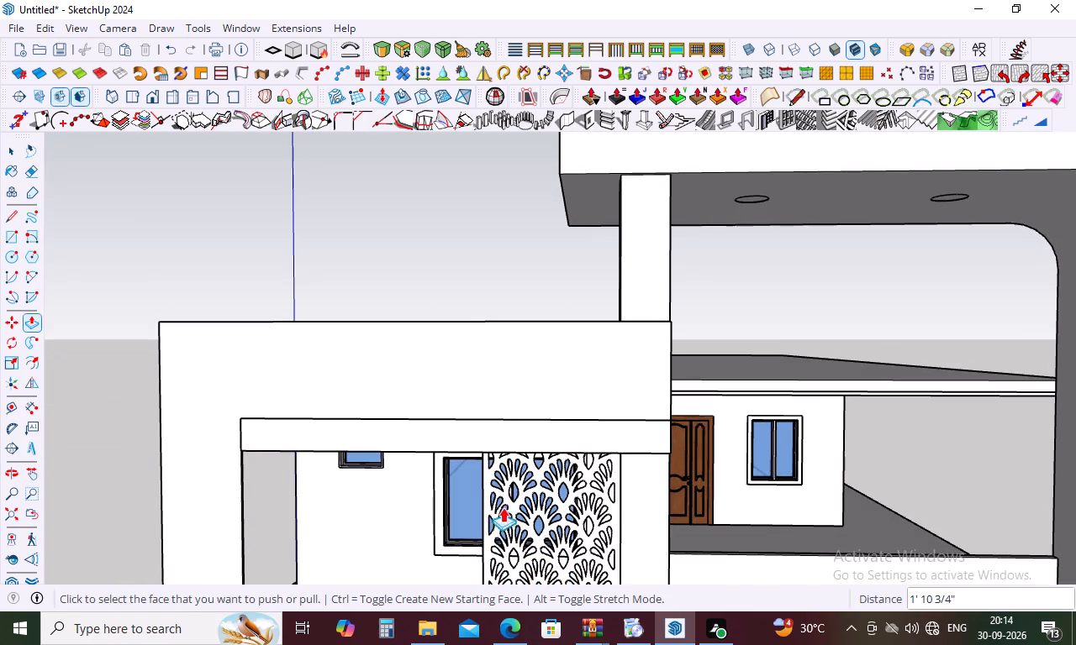
{"action": "key", "text": "space"}
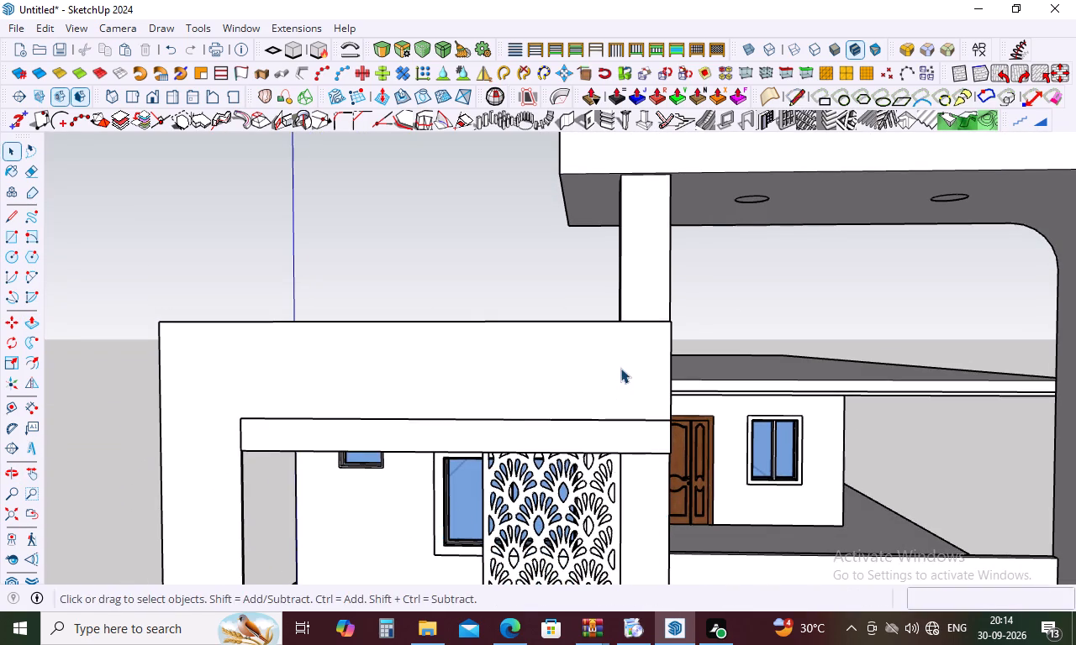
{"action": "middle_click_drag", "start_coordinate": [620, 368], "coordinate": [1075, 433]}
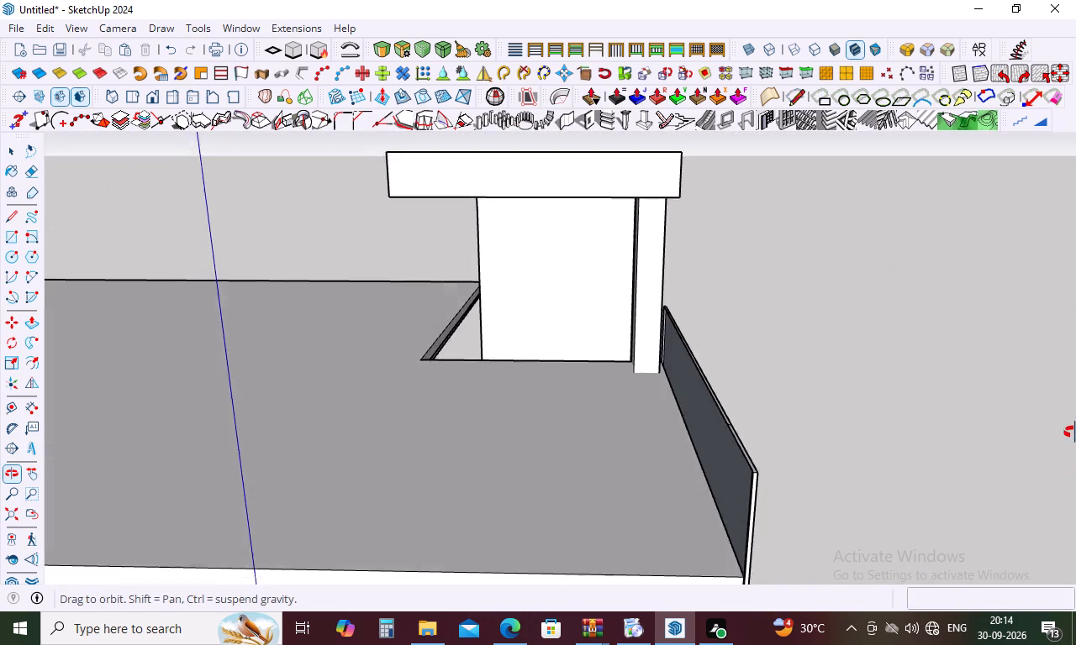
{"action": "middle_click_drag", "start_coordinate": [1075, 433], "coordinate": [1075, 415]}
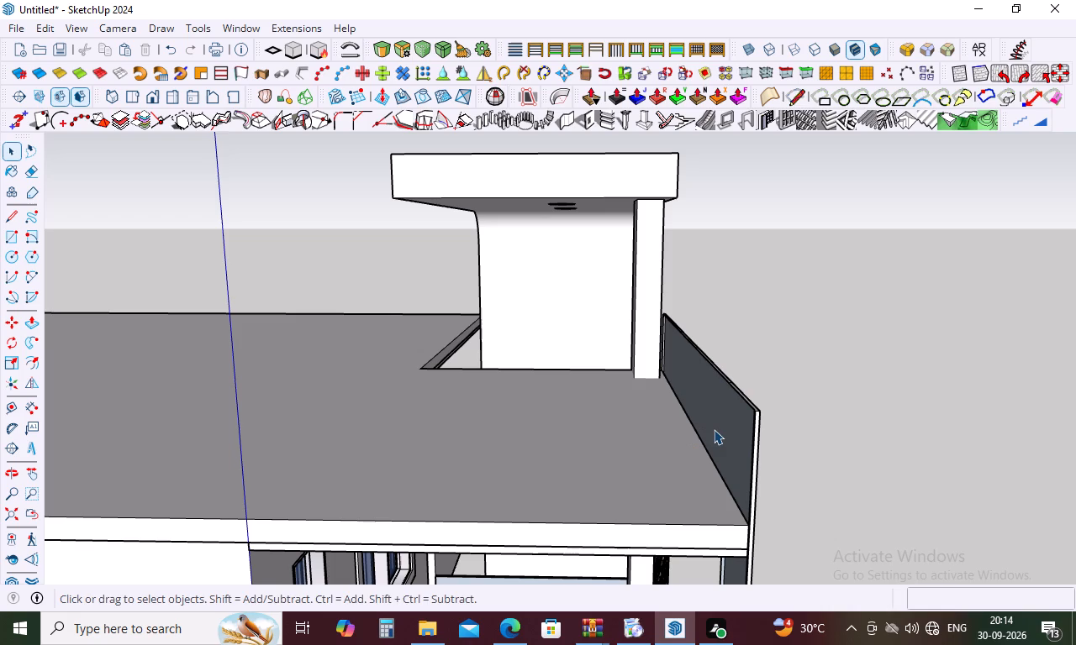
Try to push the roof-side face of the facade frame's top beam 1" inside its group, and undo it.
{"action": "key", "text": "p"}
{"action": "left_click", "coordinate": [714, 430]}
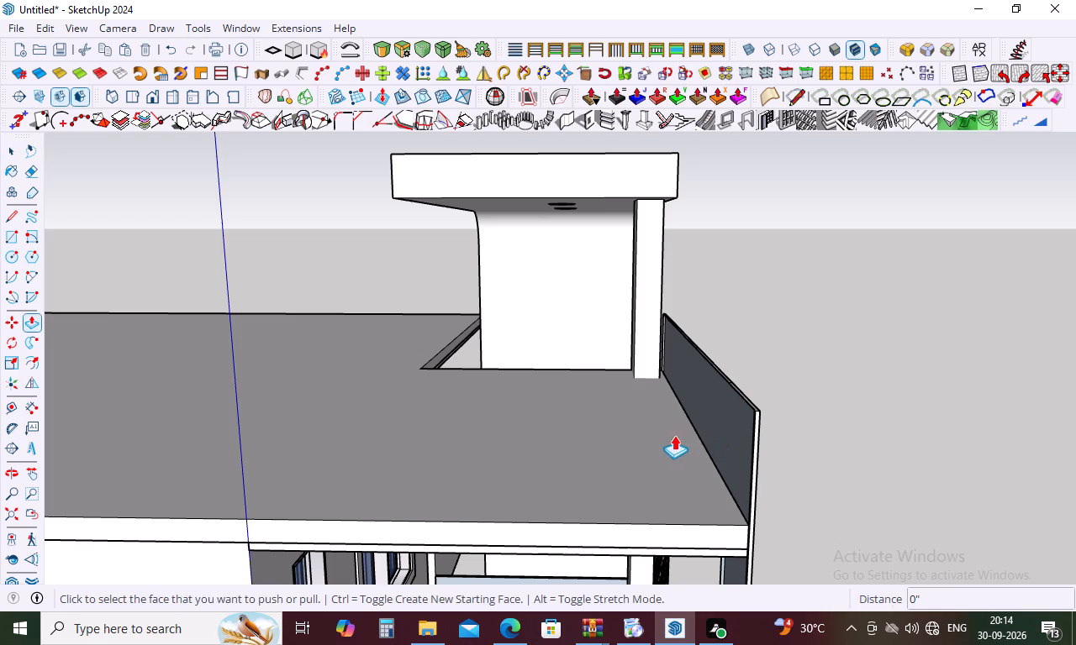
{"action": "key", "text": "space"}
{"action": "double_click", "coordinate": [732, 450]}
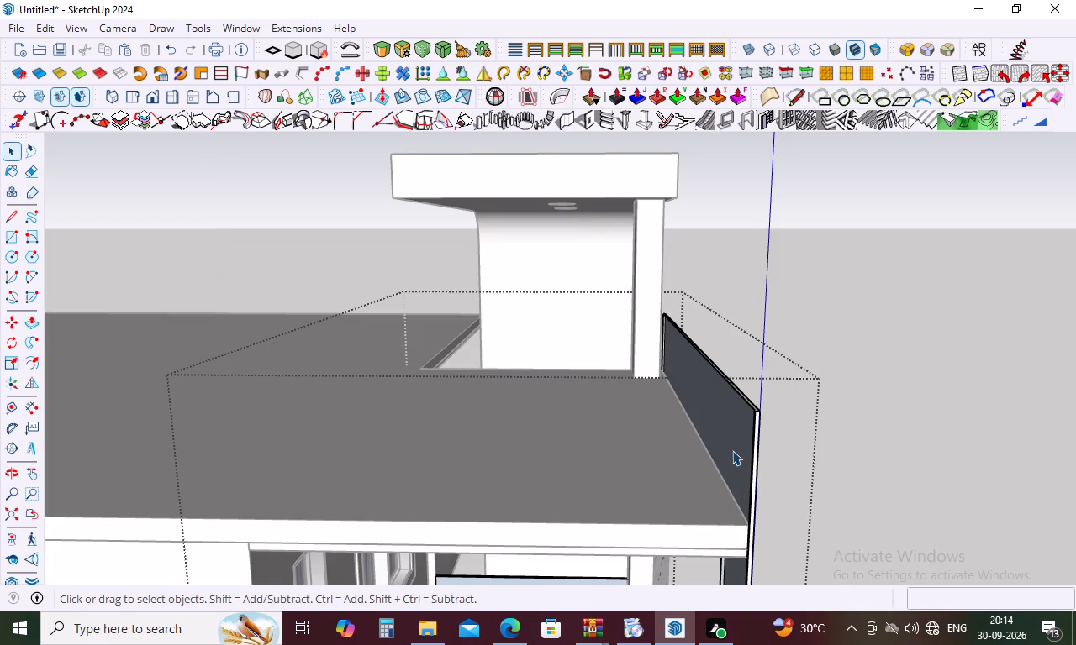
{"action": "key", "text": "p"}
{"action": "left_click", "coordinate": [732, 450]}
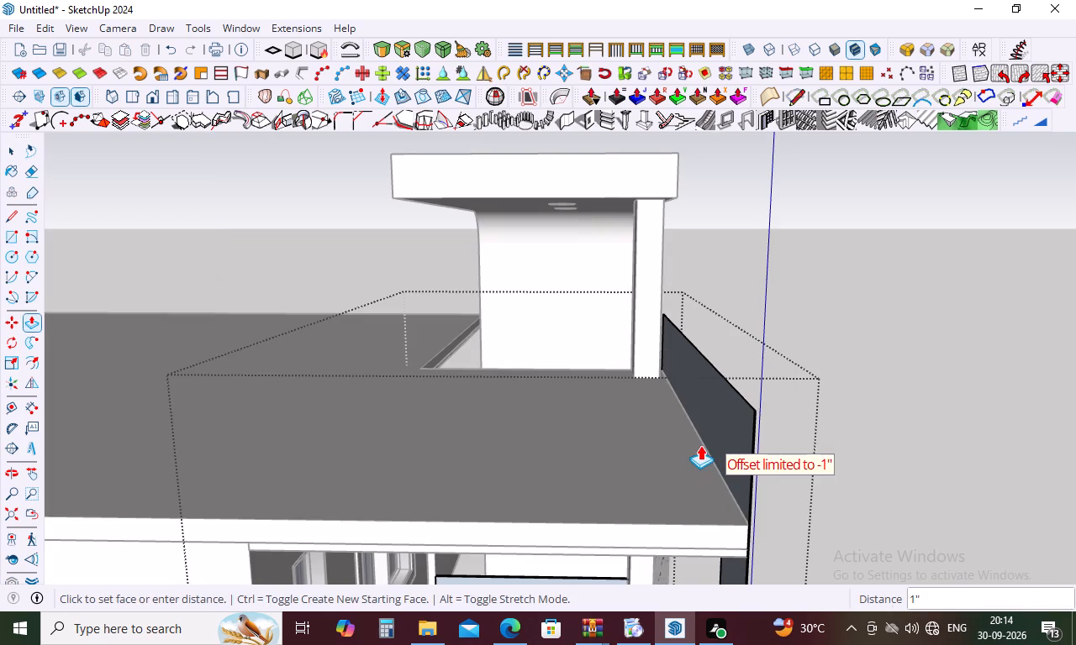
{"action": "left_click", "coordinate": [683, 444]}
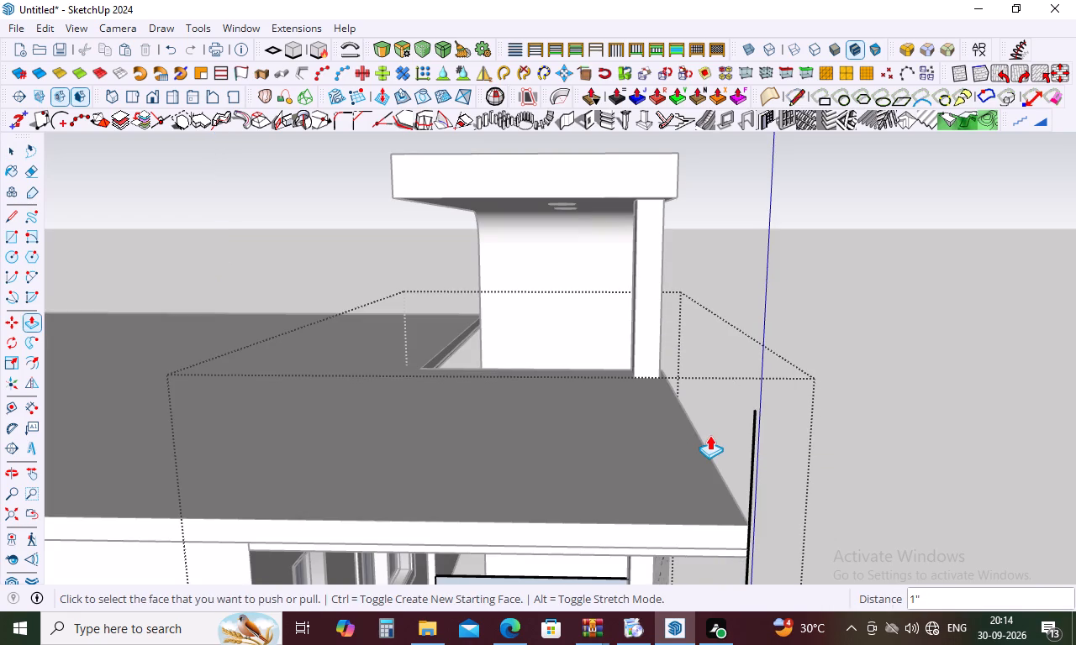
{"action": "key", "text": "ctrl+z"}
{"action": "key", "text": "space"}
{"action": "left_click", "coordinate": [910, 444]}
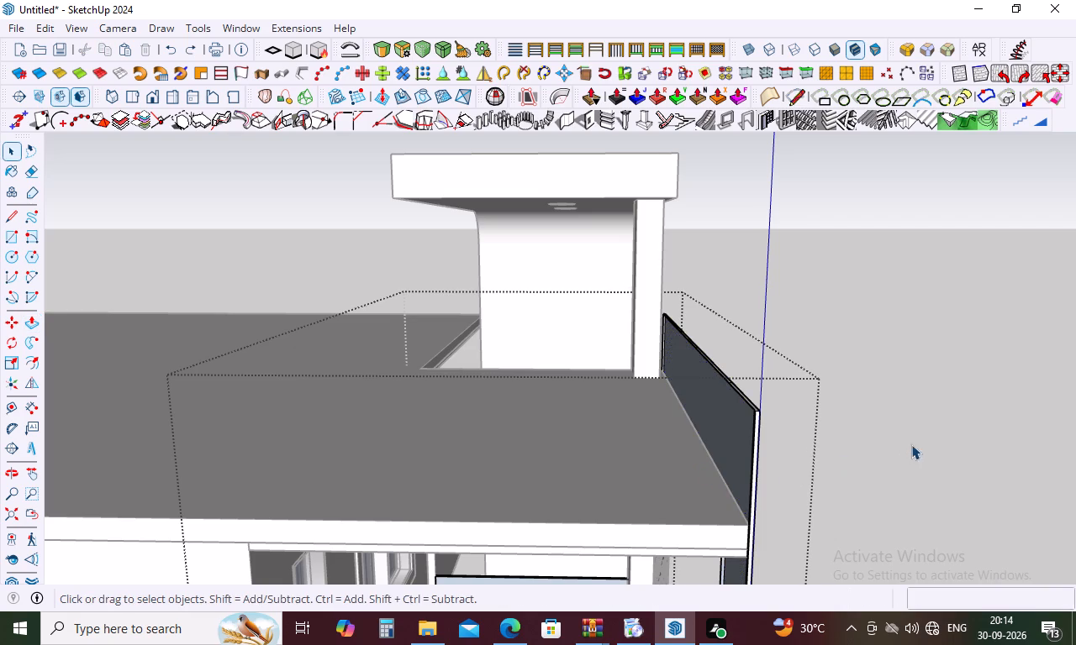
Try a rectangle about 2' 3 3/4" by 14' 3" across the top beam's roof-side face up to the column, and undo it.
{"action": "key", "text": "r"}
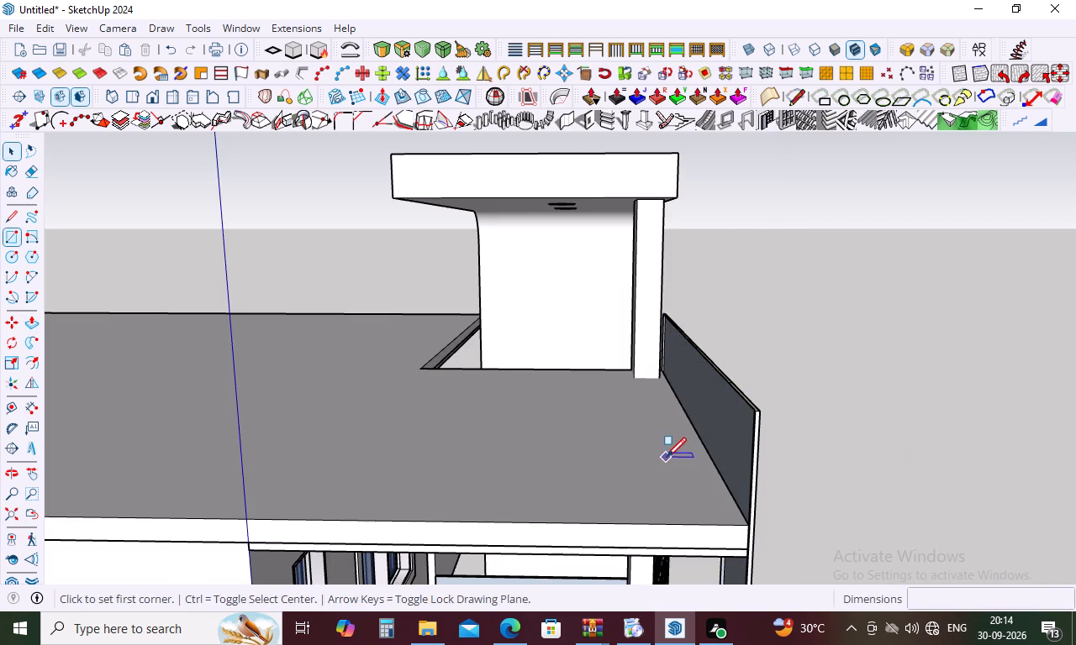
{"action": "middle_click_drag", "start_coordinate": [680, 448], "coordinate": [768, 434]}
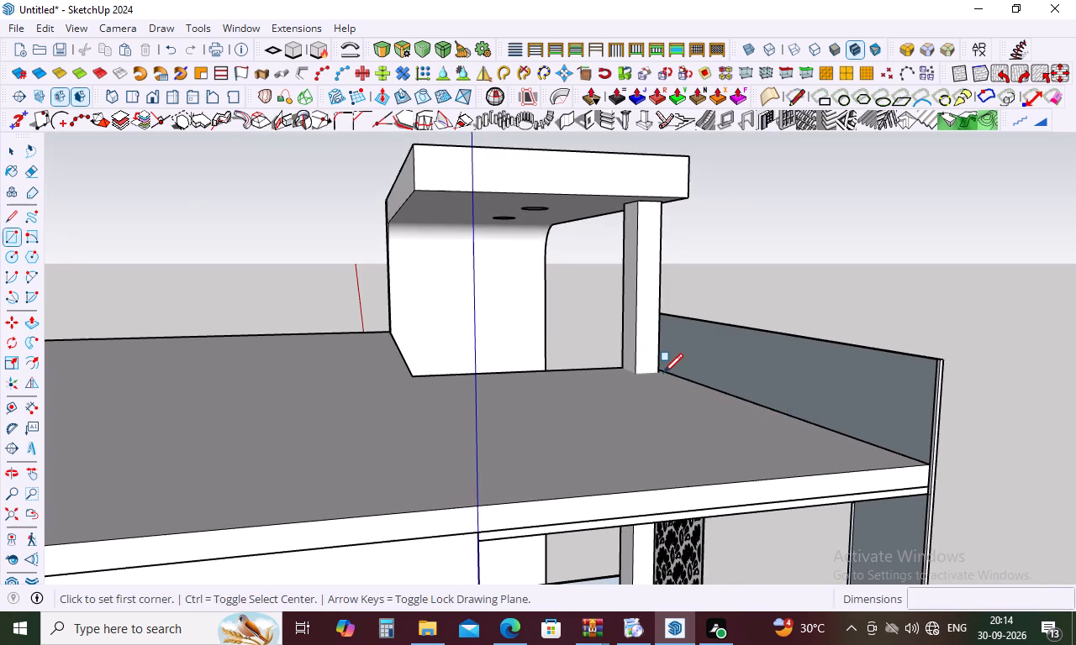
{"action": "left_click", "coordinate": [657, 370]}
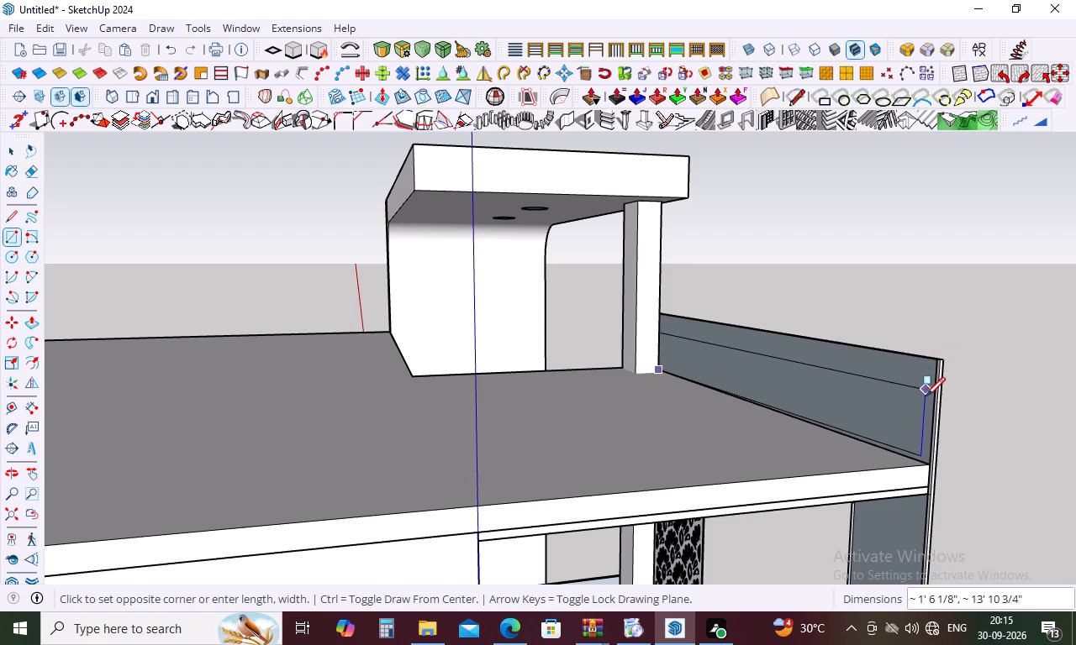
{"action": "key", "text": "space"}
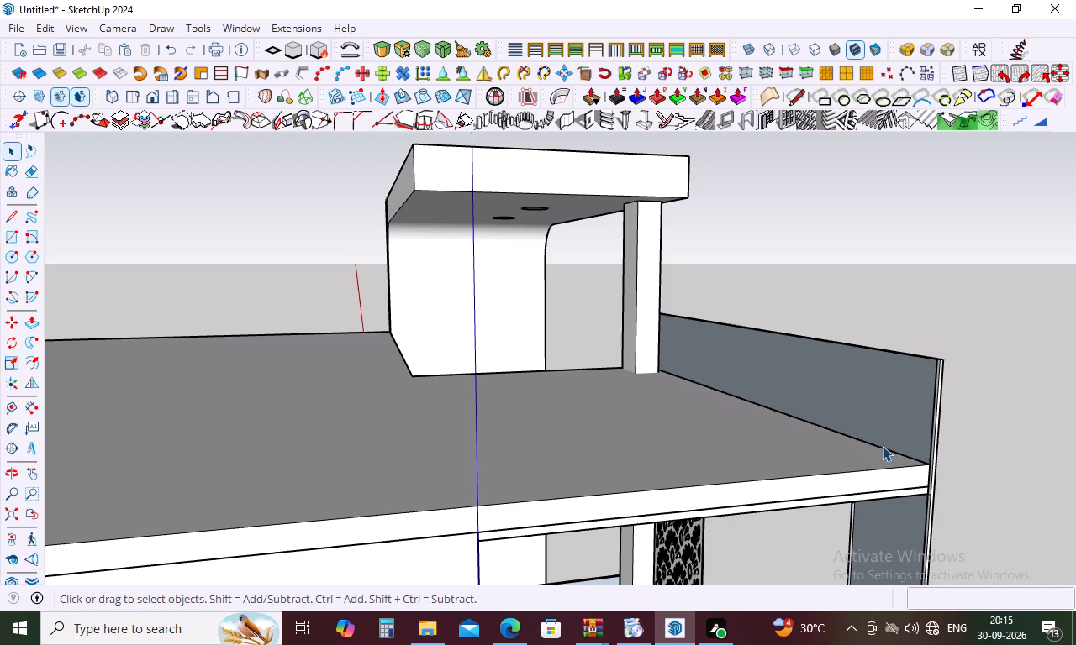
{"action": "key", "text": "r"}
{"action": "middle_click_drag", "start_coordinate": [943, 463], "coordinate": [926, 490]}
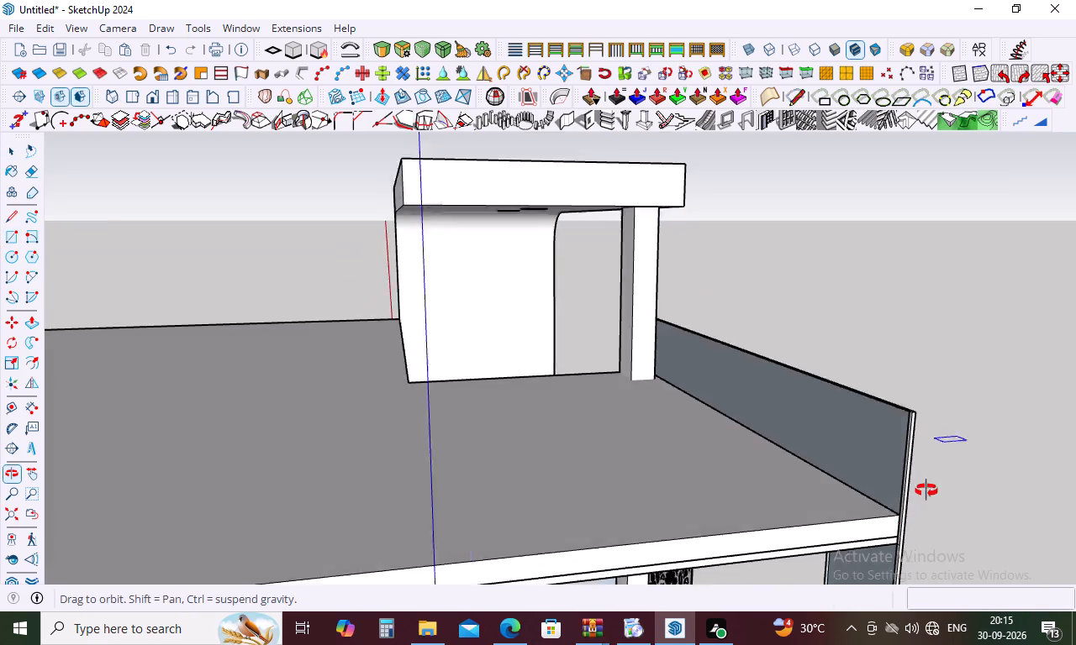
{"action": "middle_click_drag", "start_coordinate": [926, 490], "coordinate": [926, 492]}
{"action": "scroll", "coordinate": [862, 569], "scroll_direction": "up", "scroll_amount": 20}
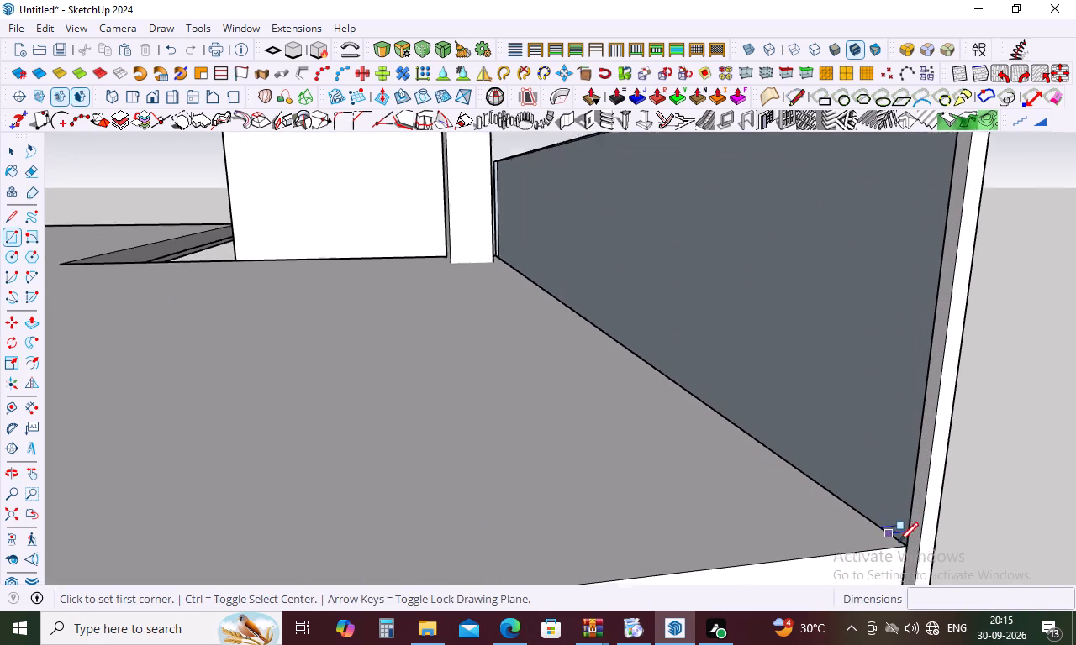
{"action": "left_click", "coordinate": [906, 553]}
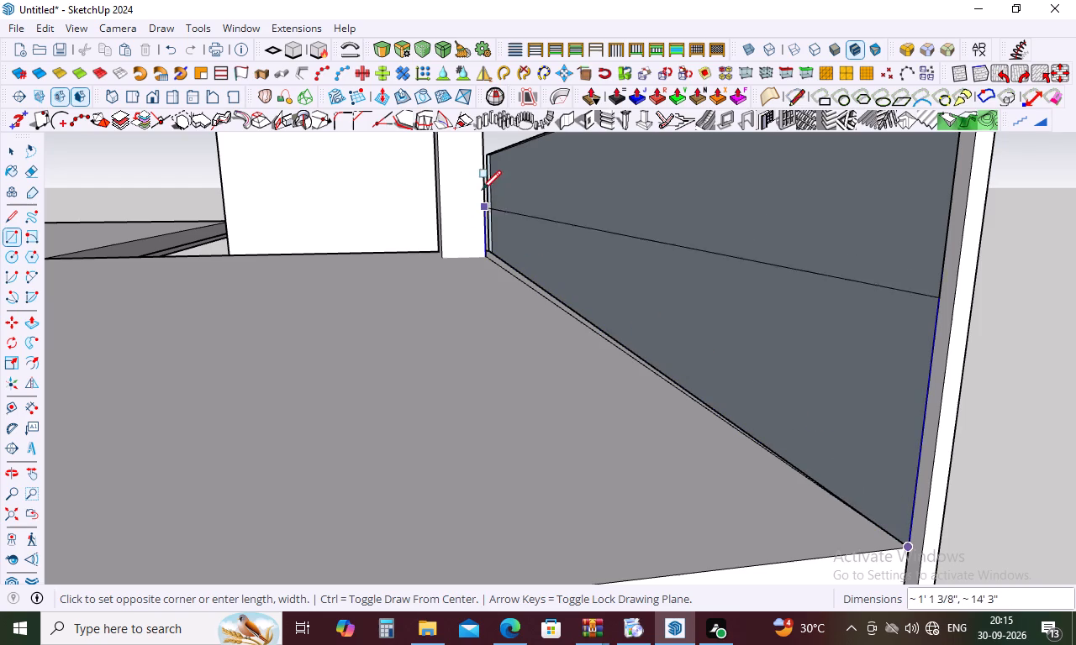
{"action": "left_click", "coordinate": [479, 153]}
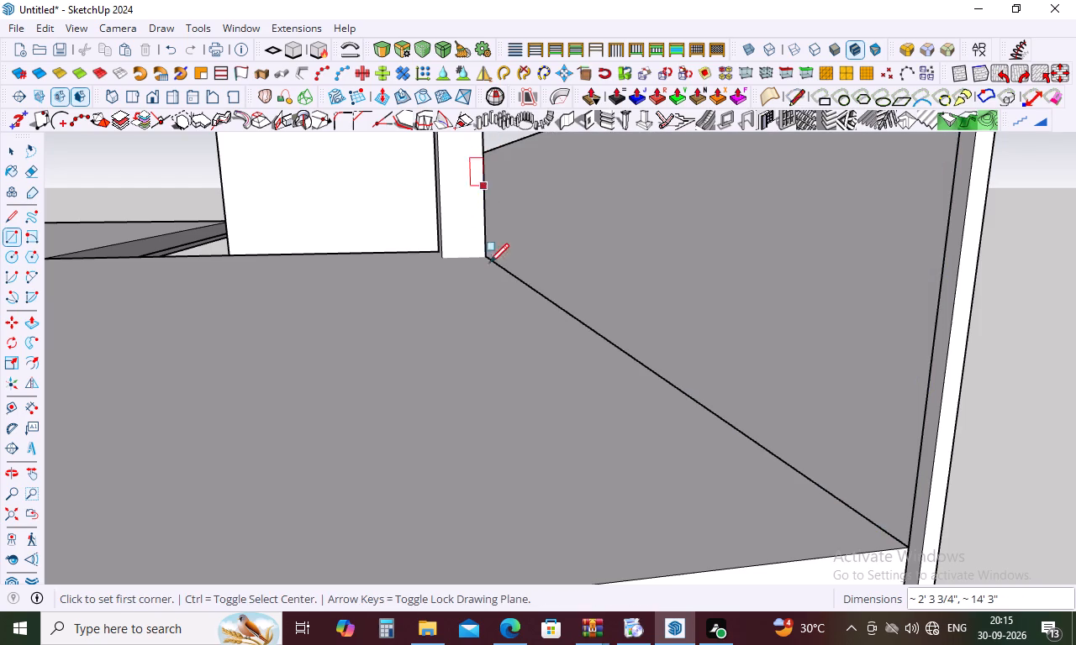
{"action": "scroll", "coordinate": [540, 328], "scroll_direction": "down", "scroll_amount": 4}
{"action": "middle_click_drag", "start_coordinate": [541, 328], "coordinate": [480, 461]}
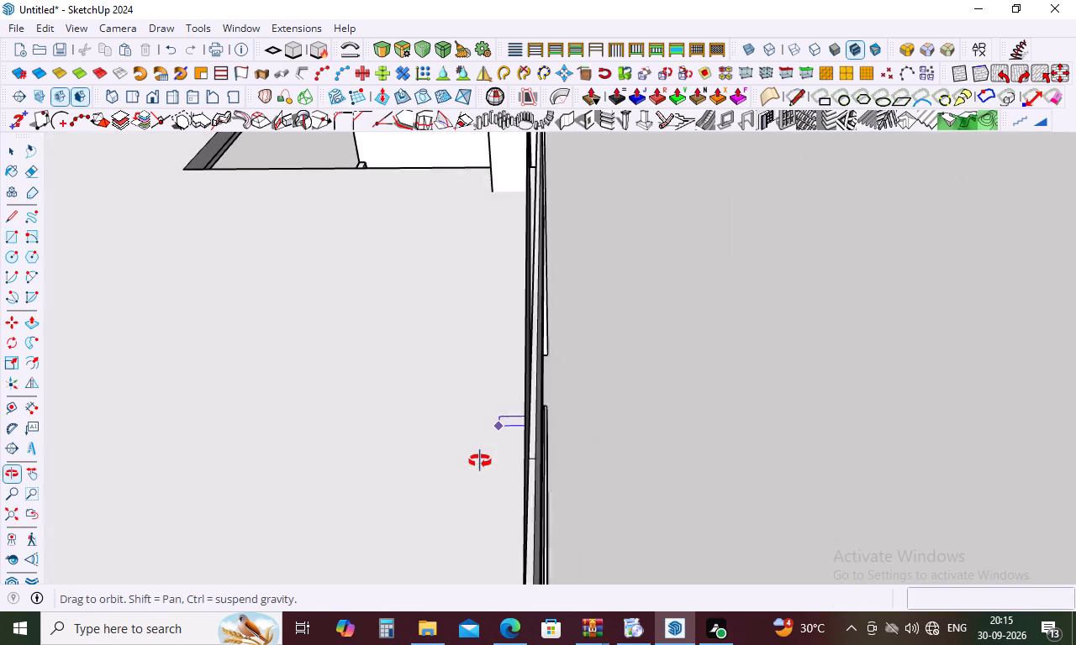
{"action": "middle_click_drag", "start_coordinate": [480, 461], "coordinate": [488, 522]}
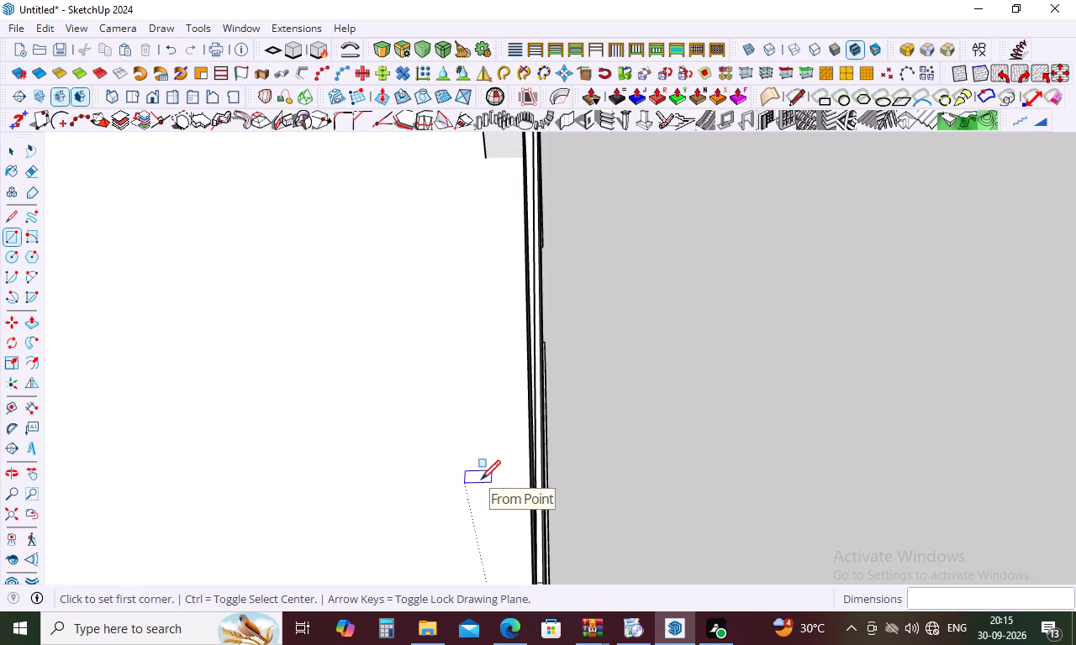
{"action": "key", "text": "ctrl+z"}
Draw a rectangle about 4' 1/16" by 4" from the top beam's outer end corner along the adjoining column's side.
{"action": "scroll", "coordinate": [506, 454], "scroll_direction": "down", "scroll_amount": 8}
{"action": "middle_click_drag", "start_coordinate": [615, 369], "coordinate": [603, 254]}
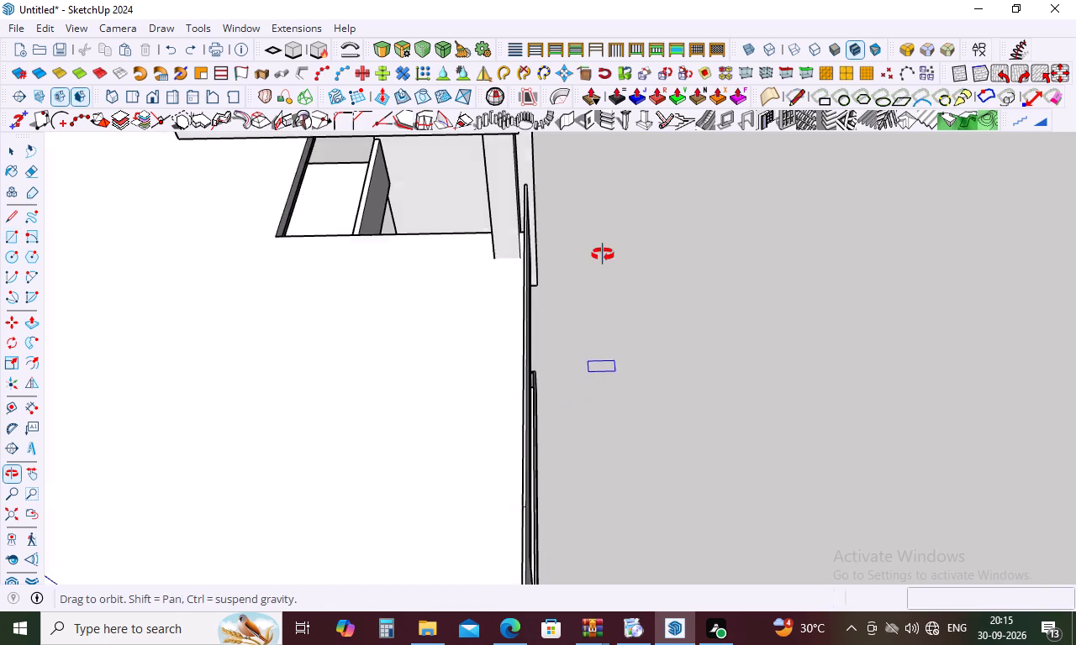
{"action": "middle_click_drag", "start_coordinate": [603, 254], "coordinate": [257, 341]}
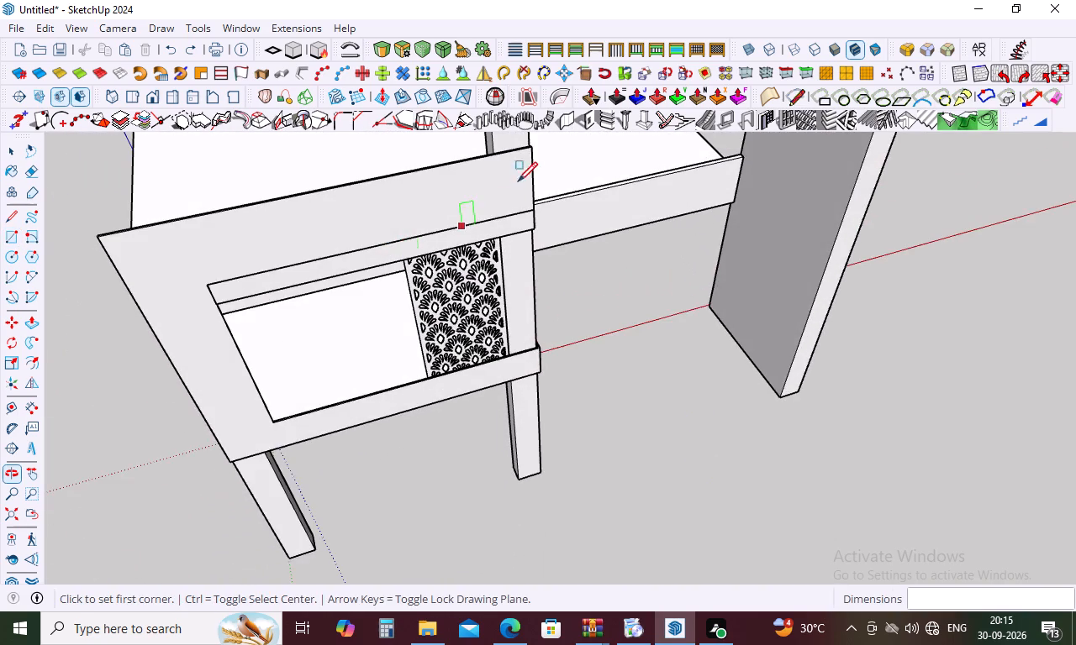
{"action": "scroll", "coordinate": [525, 160], "scroll_direction": "up", "scroll_amount": 5}
{"action": "middle_click_drag", "start_coordinate": [550, 156], "coordinate": [306, 167]}
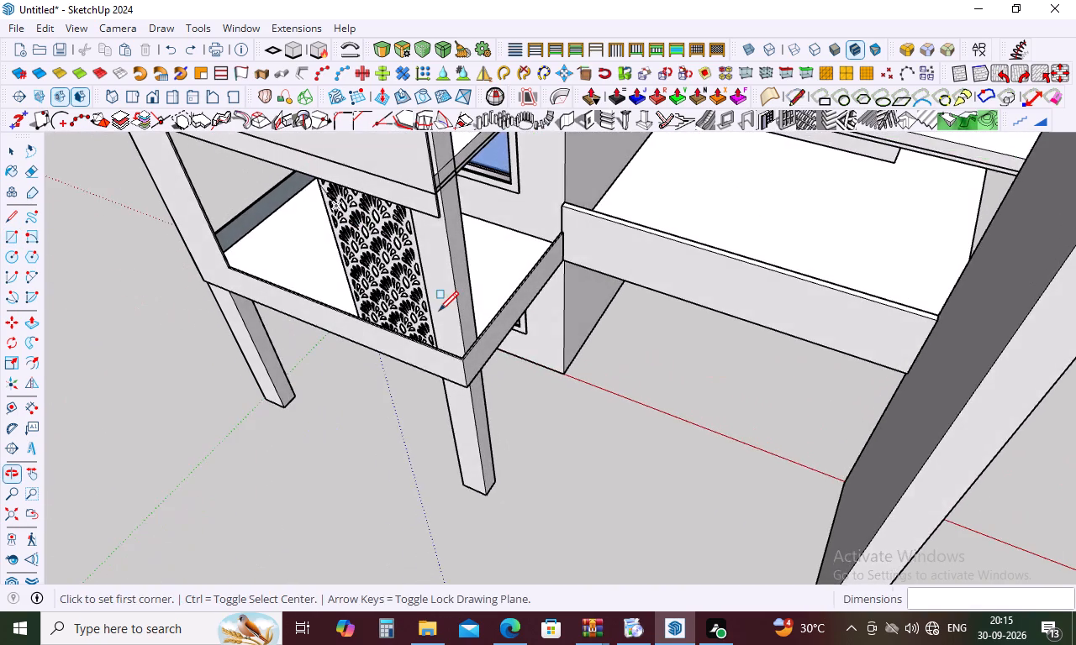
{"action": "scroll", "coordinate": [439, 311], "scroll_direction": "down", "scroll_amount": 5}
{"action": "scroll", "coordinate": [497, 161], "scroll_direction": "up", "scroll_amount": 14}
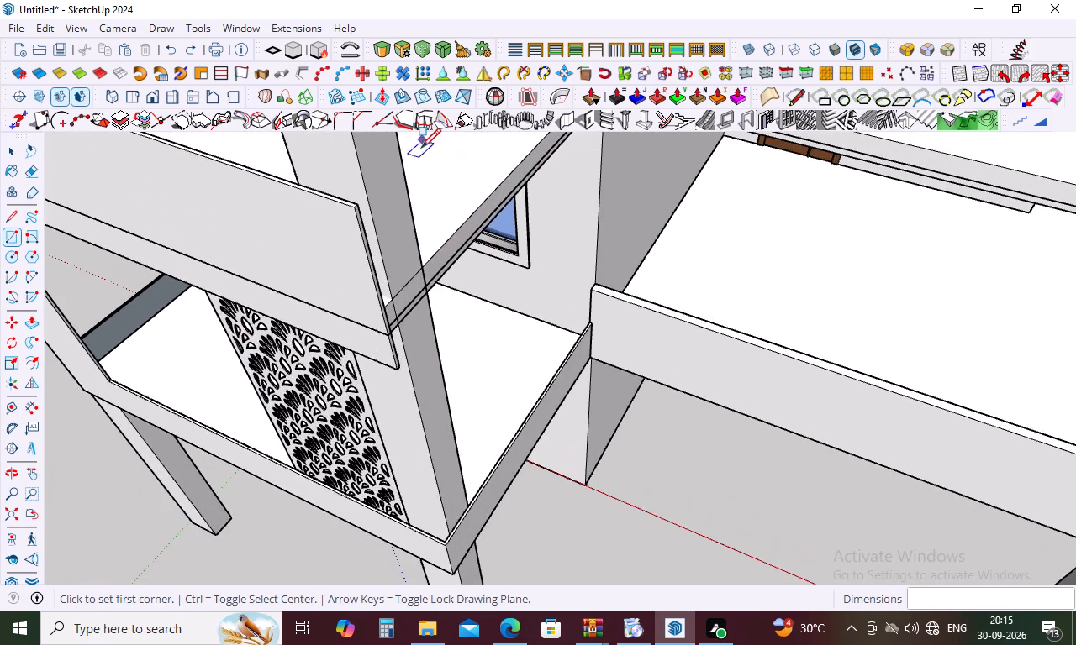
{"action": "scroll", "coordinate": [421, 148], "scroll_direction": "up", "scroll_amount": 5}
{"action": "scroll", "coordinate": [419, 191], "scroll_direction": "down", "scroll_amount": 4}
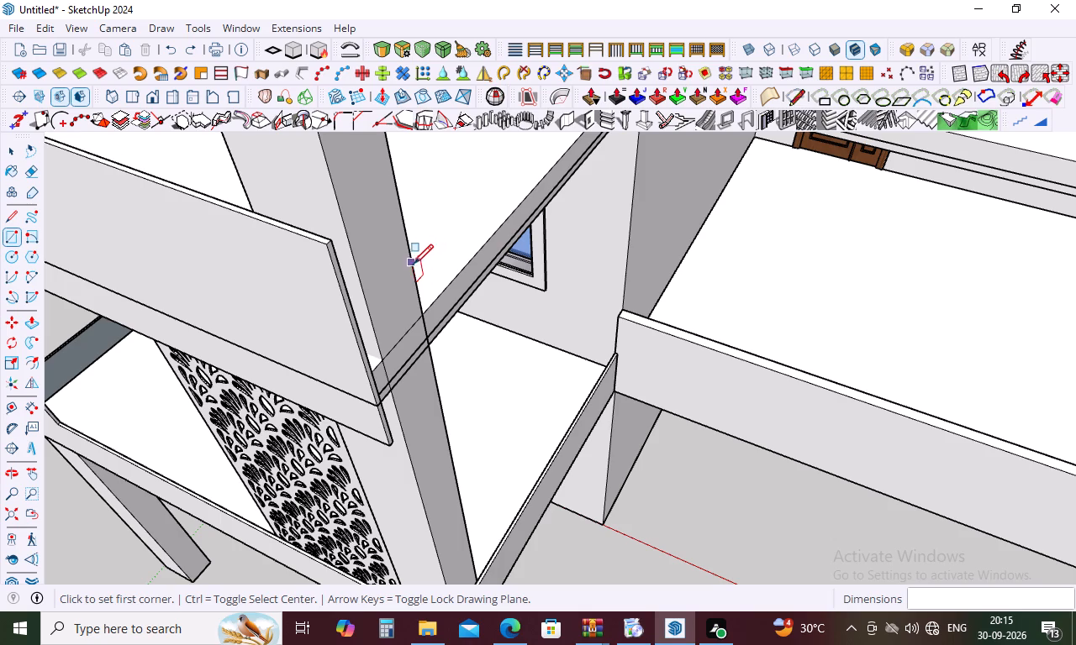
{"action": "key", "text": "r"}
{"action": "left_click", "coordinate": [324, 246]}
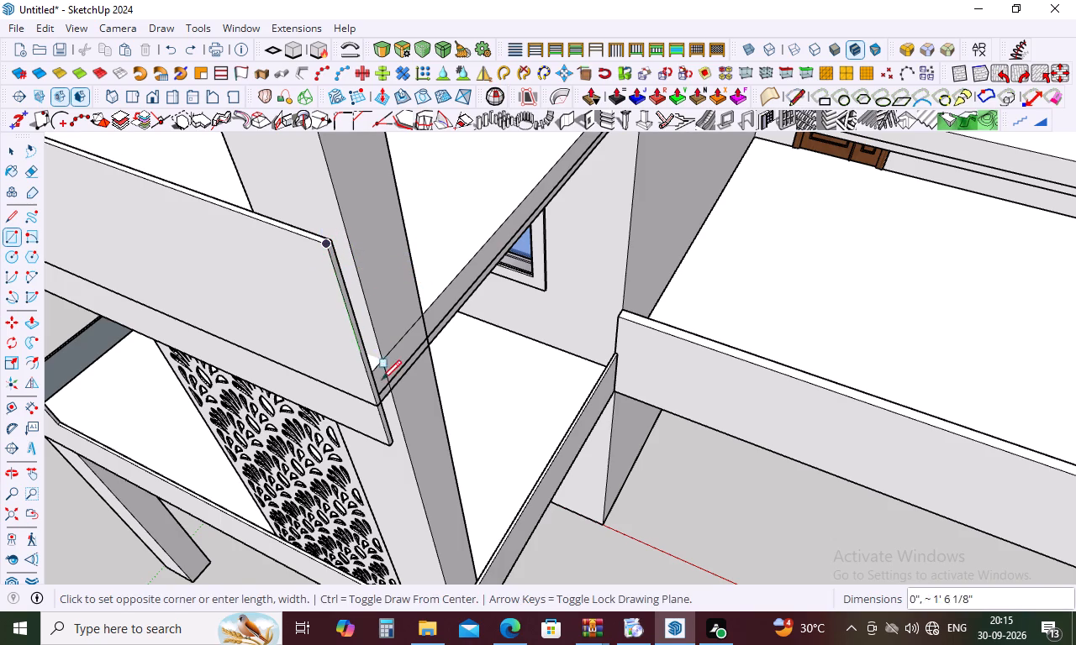
{"action": "left_click", "coordinate": [399, 431]}
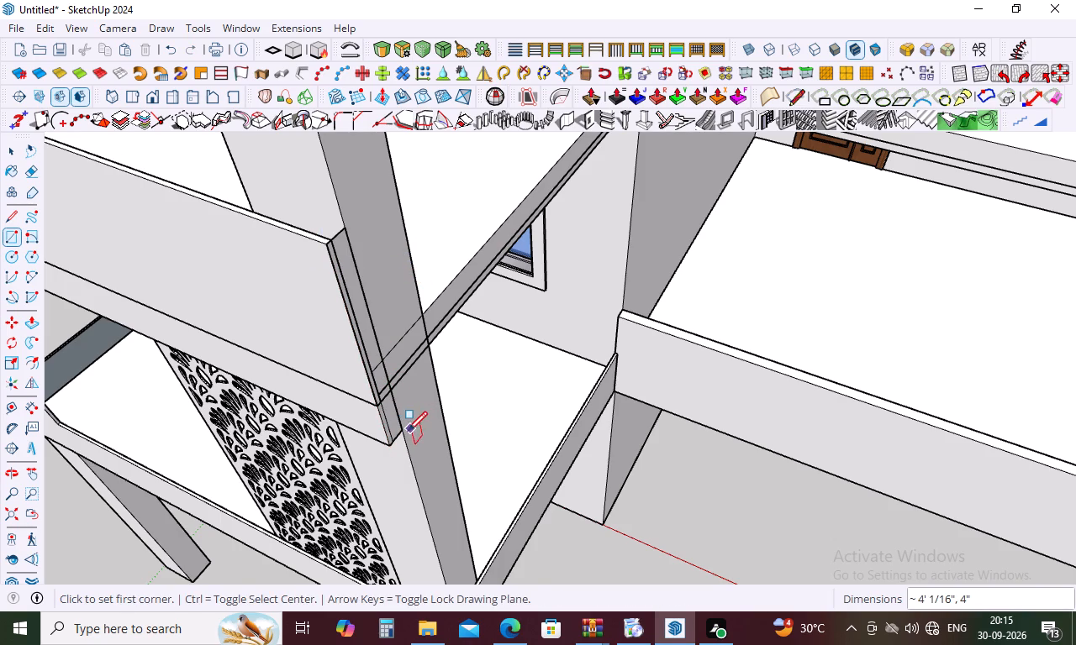
{"action": "key", "text": "space"}
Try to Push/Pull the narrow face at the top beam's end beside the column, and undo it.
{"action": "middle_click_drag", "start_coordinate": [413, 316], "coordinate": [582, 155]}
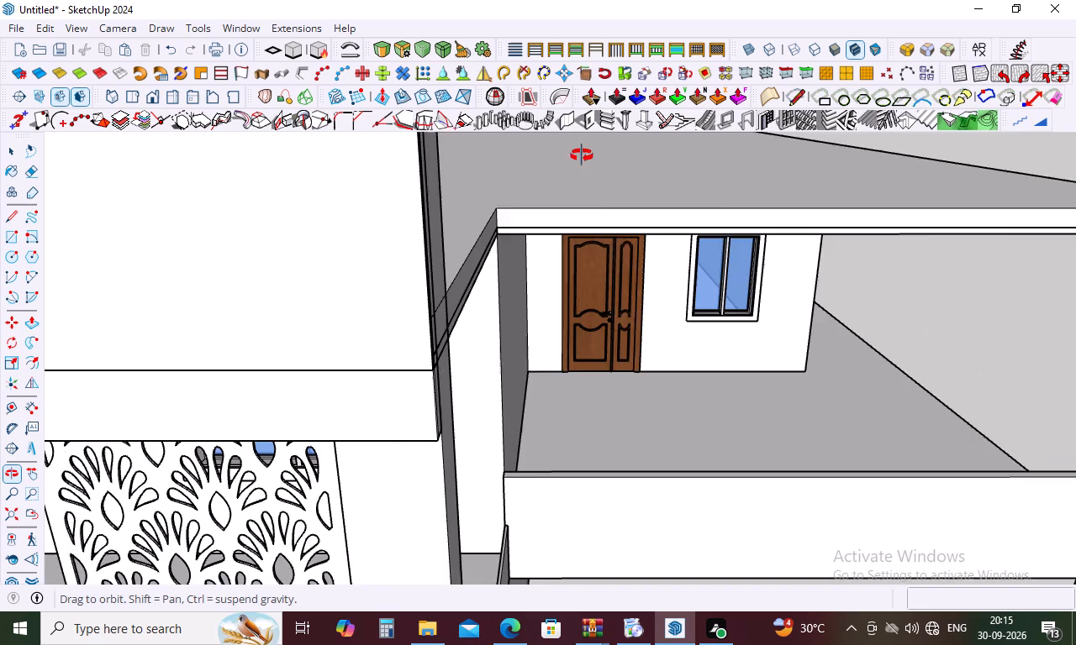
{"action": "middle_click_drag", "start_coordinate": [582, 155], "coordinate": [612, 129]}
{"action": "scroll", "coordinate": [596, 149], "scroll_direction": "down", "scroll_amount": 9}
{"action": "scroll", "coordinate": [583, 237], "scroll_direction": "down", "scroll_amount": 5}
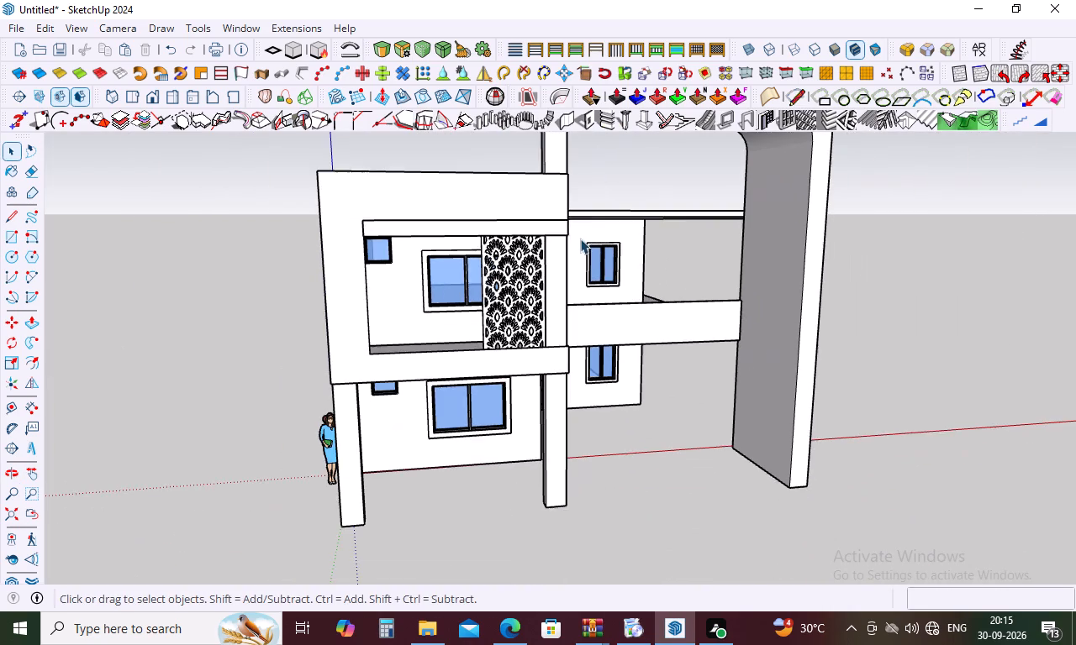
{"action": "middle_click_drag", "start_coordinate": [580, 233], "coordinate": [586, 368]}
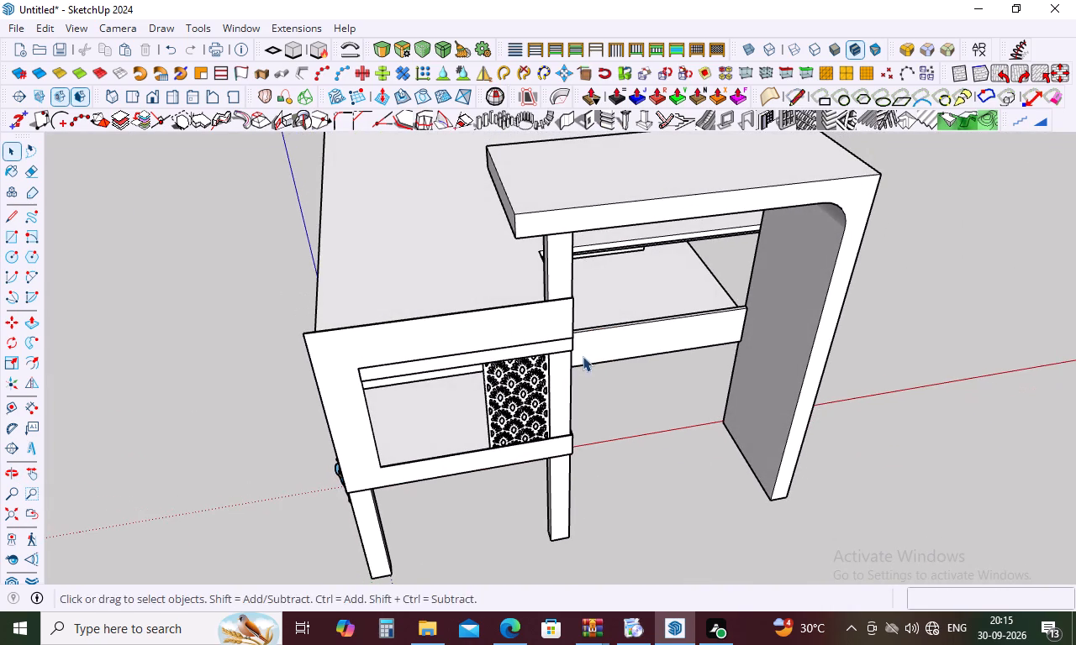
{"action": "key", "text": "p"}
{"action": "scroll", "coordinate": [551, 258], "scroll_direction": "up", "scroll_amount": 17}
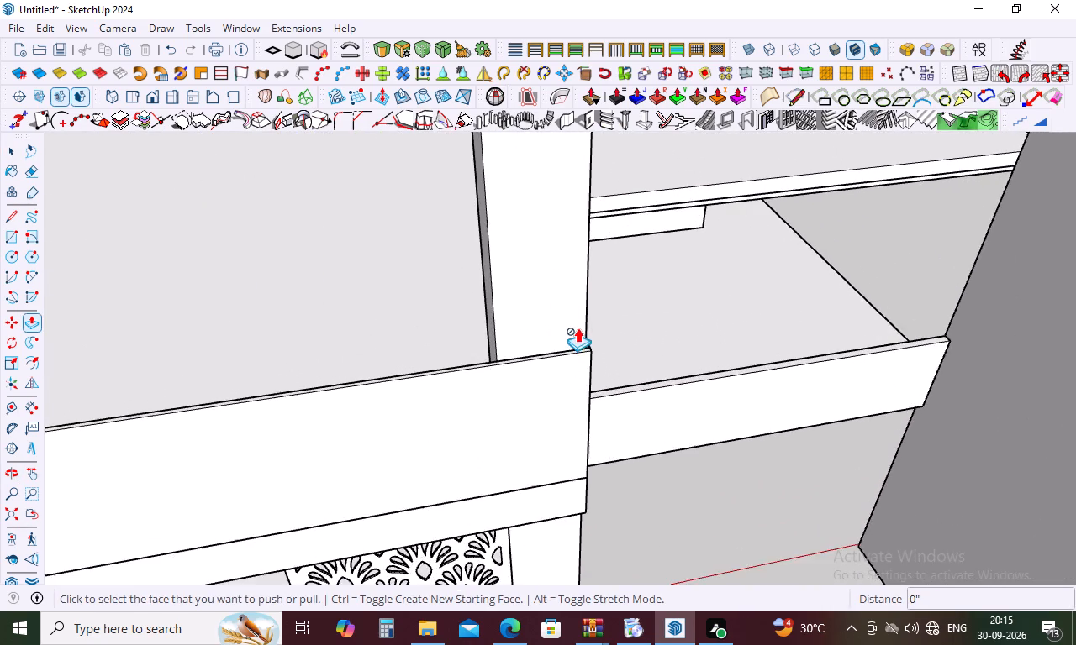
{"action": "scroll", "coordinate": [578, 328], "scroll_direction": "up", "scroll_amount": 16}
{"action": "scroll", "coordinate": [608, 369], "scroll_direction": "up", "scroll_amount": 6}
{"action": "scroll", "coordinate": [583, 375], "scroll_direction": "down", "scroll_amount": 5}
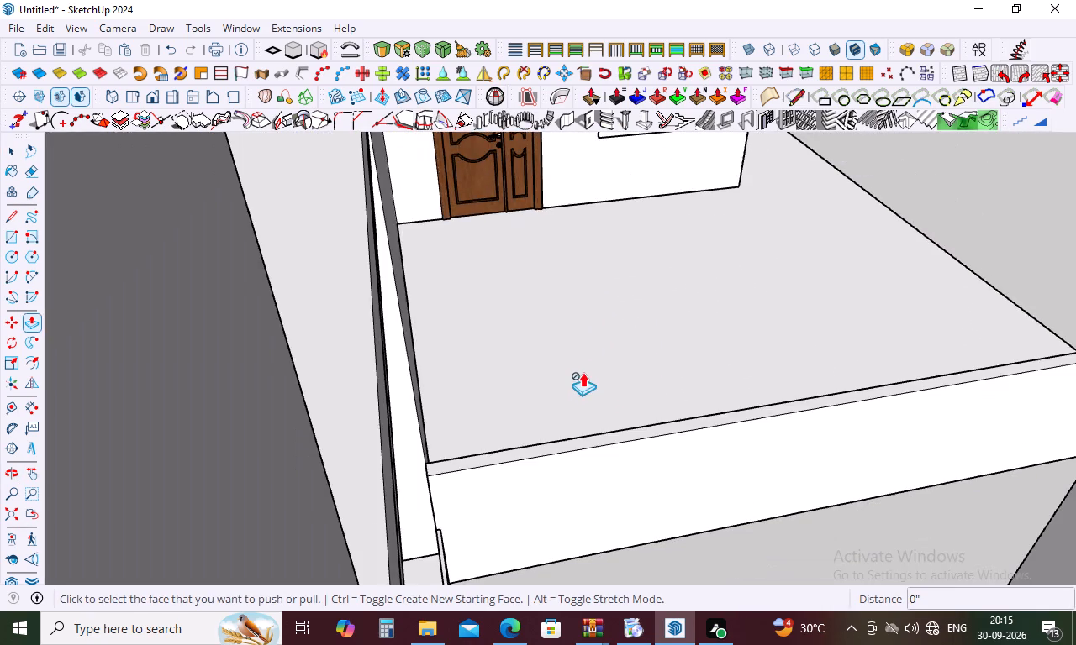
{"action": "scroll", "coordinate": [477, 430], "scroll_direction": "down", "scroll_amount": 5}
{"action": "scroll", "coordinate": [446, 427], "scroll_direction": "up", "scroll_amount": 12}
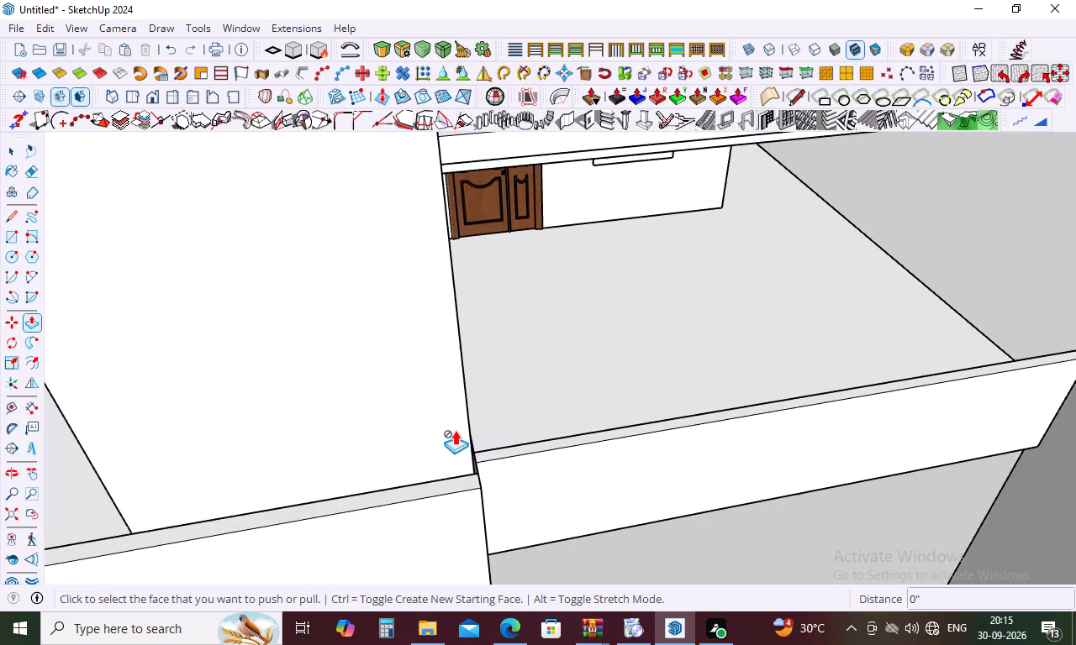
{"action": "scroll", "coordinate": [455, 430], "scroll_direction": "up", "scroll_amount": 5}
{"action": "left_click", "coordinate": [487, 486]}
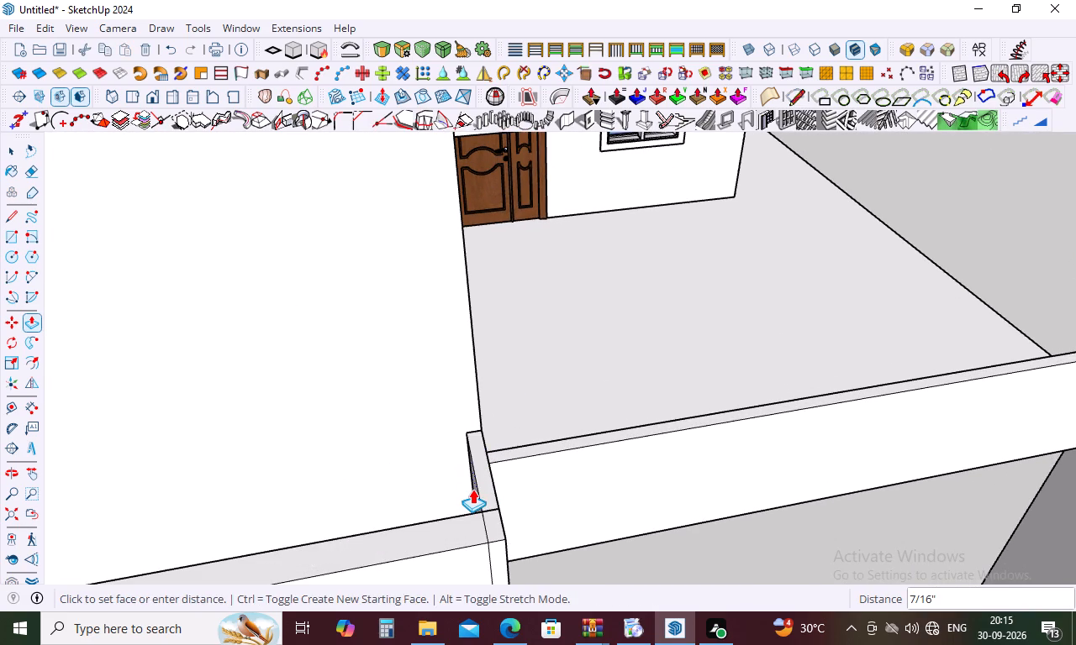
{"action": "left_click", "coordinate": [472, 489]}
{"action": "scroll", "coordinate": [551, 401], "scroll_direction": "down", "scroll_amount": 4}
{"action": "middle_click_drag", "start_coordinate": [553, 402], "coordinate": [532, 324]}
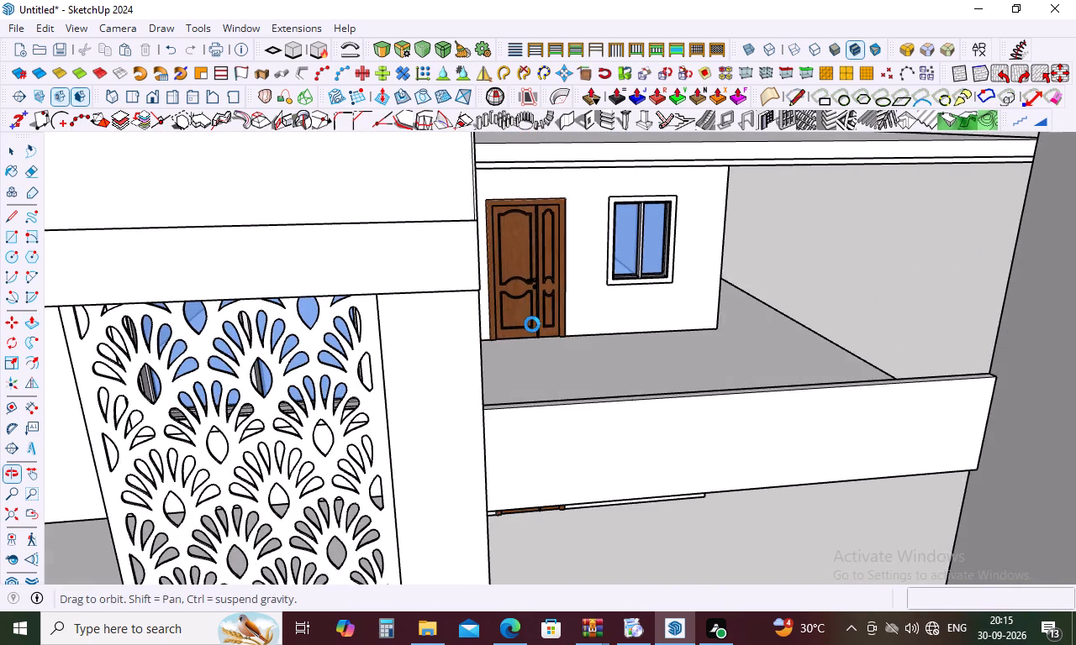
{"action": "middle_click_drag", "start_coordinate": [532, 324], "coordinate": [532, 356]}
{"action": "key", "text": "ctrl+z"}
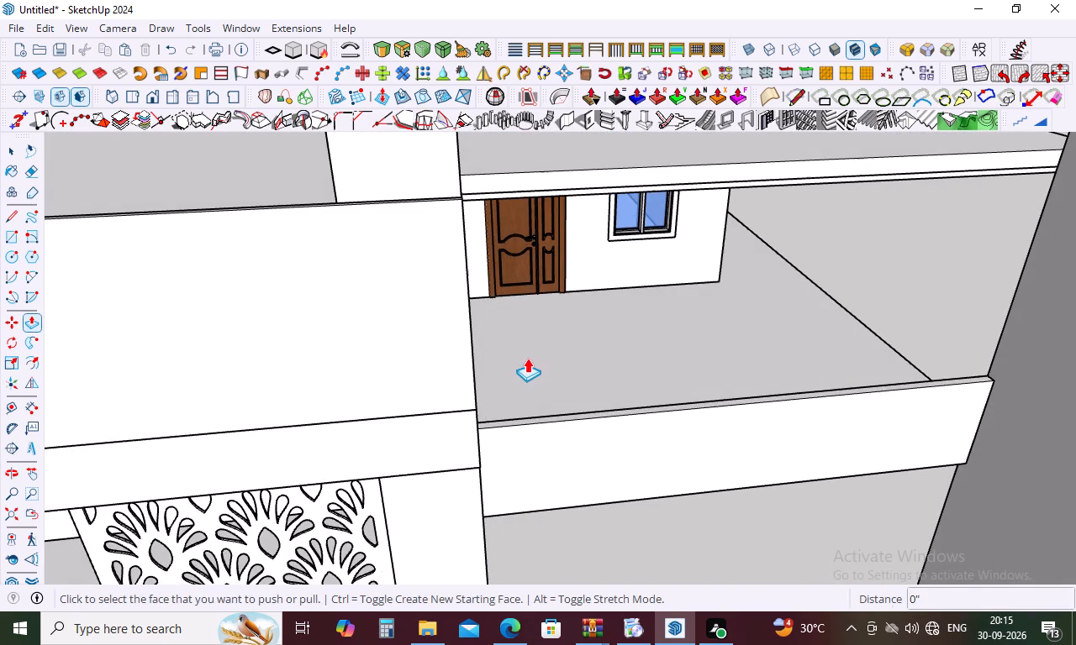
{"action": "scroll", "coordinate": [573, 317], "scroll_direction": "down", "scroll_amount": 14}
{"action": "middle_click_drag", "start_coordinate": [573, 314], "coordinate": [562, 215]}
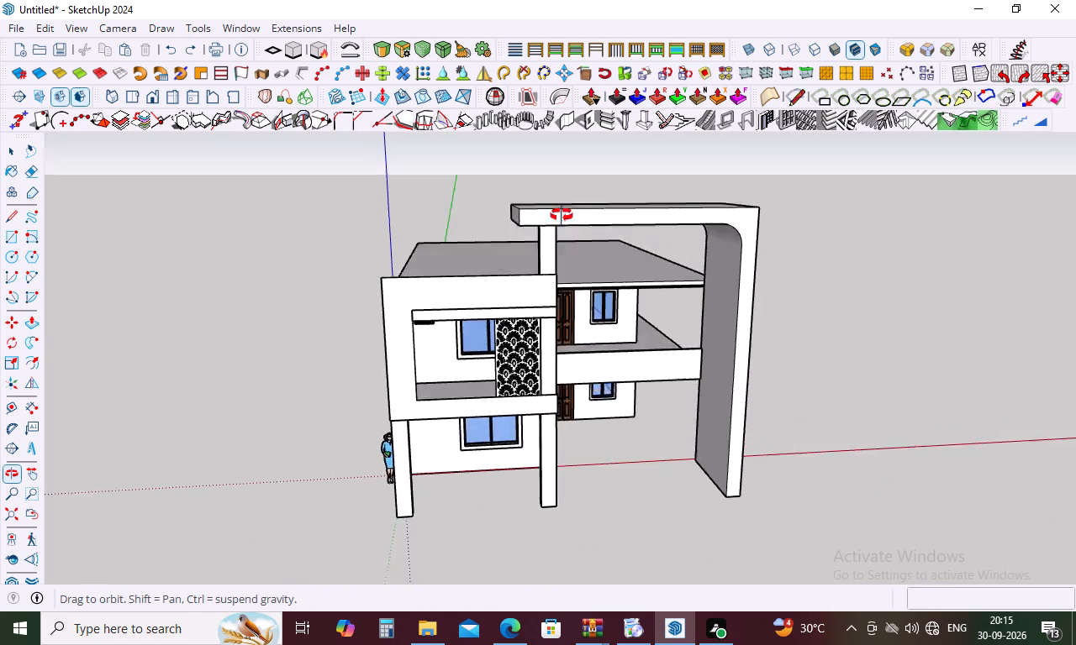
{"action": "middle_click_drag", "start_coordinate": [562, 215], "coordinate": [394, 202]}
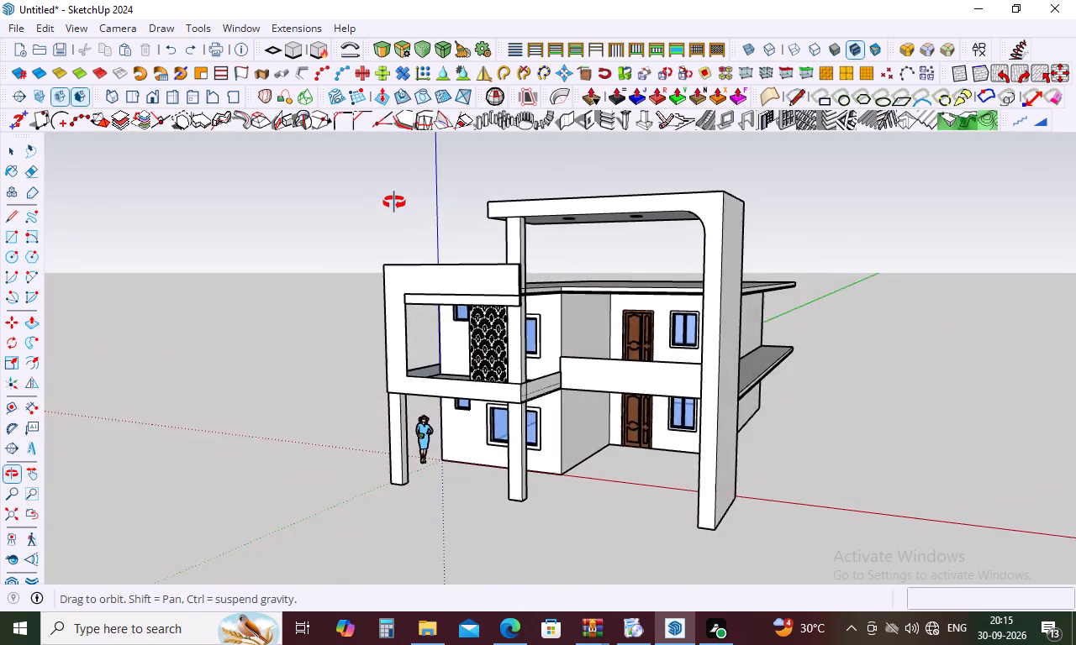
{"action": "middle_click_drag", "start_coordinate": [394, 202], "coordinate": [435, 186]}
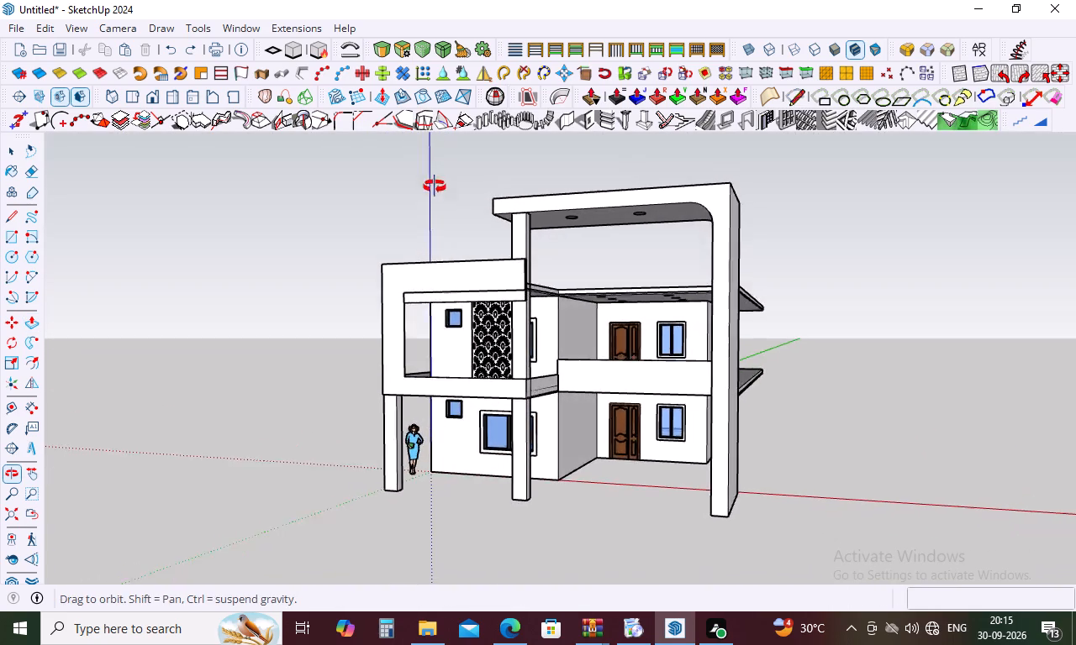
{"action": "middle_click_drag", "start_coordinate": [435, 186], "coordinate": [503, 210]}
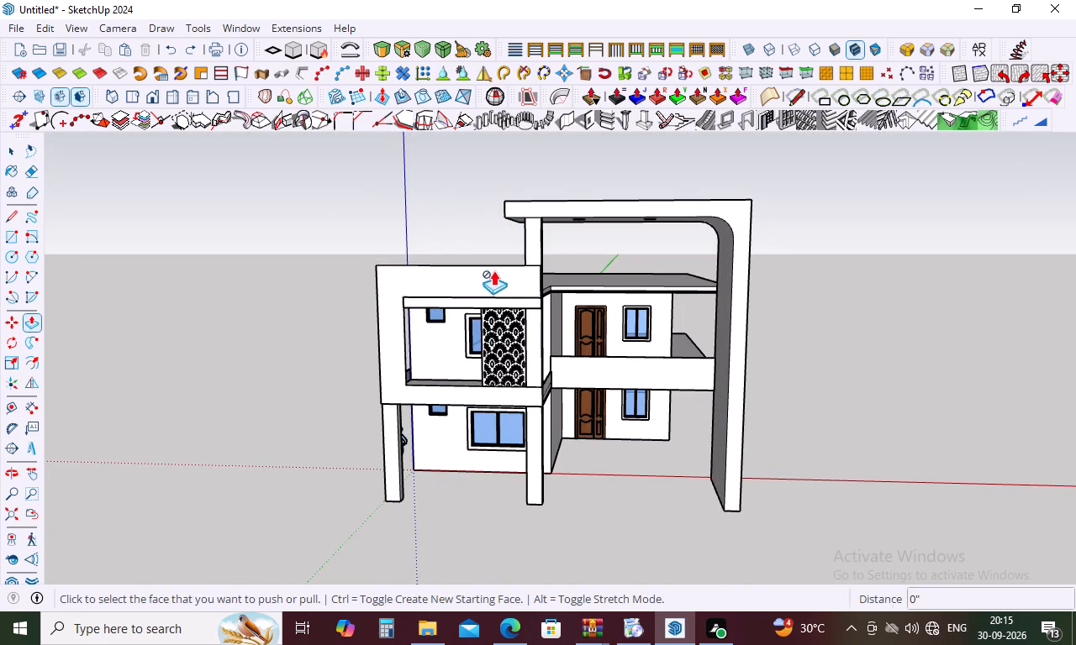
Delete the scale figure of the woman standing behind the front column on the ground floor.
{"action": "key", "text": "space"}
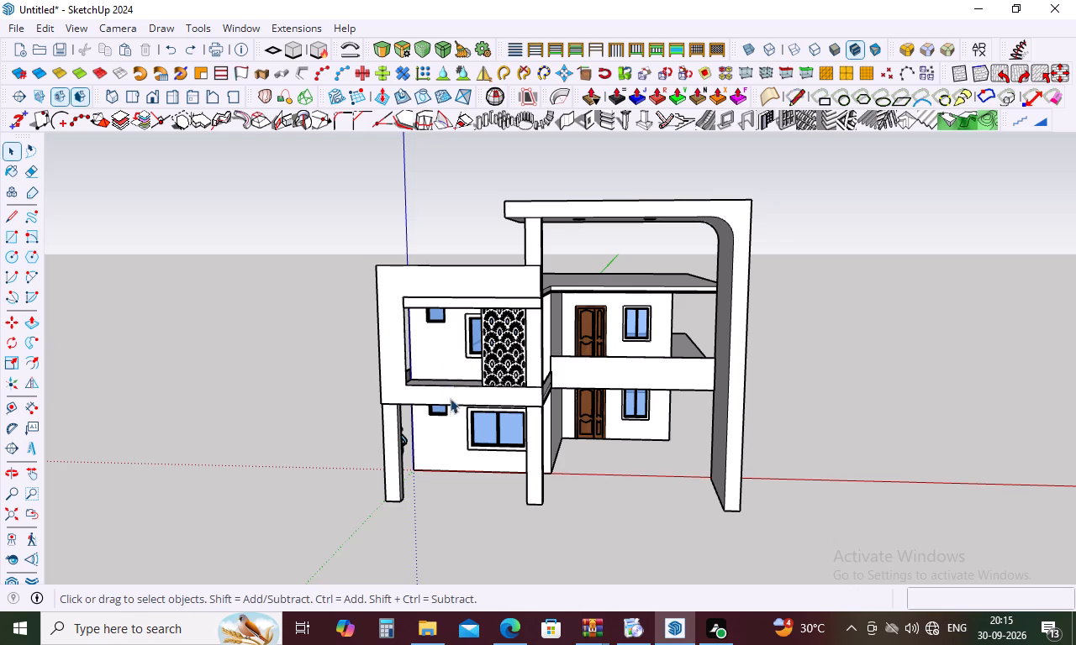
{"action": "scroll", "coordinate": [488, 396], "scroll_direction": "up", "scroll_amount": 10}
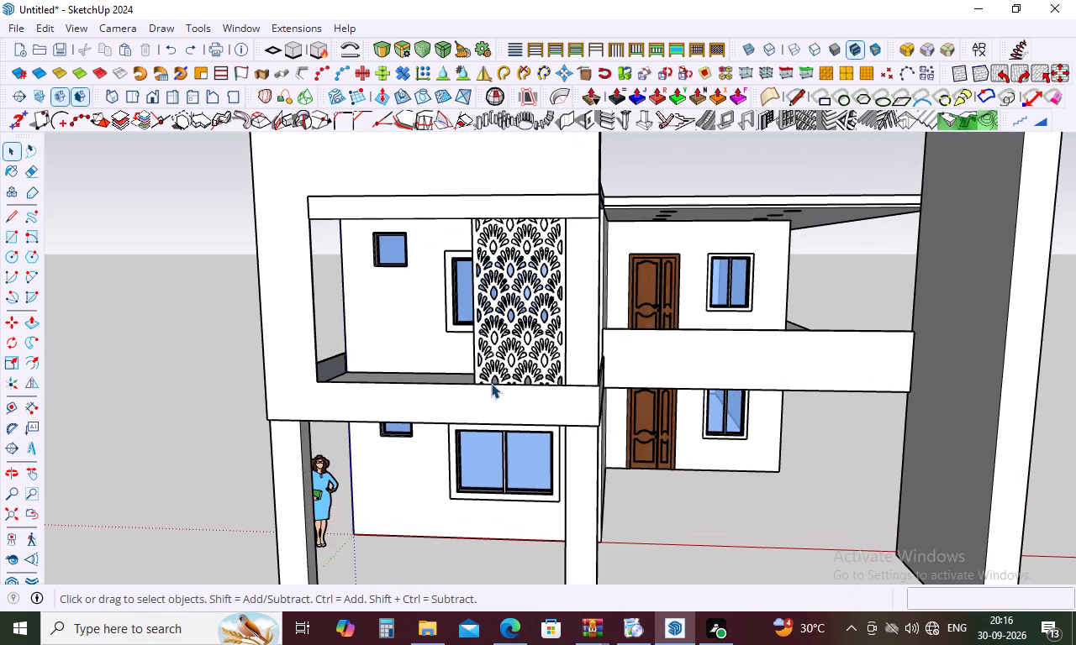
{"action": "left_click", "coordinate": [319, 474]}
{"action": "key", "text": "Delete"}
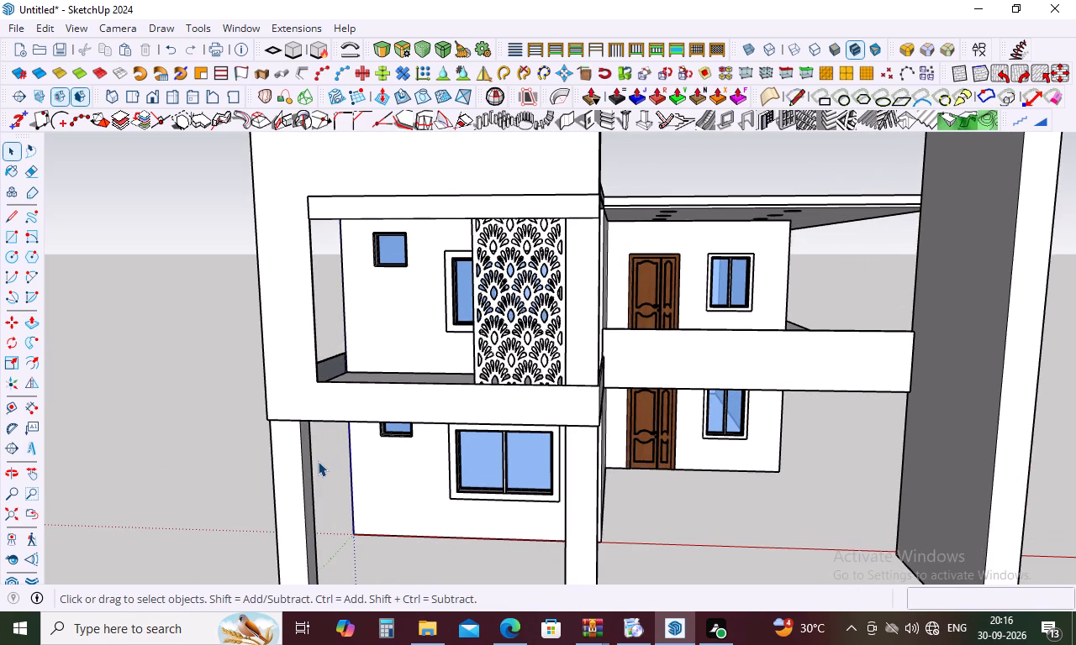
Open the facade frame's group around the balcony for editing.
{"action": "scroll", "coordinate": [428, 393], "scroll_direction": "down", "scroll_amount": 8}
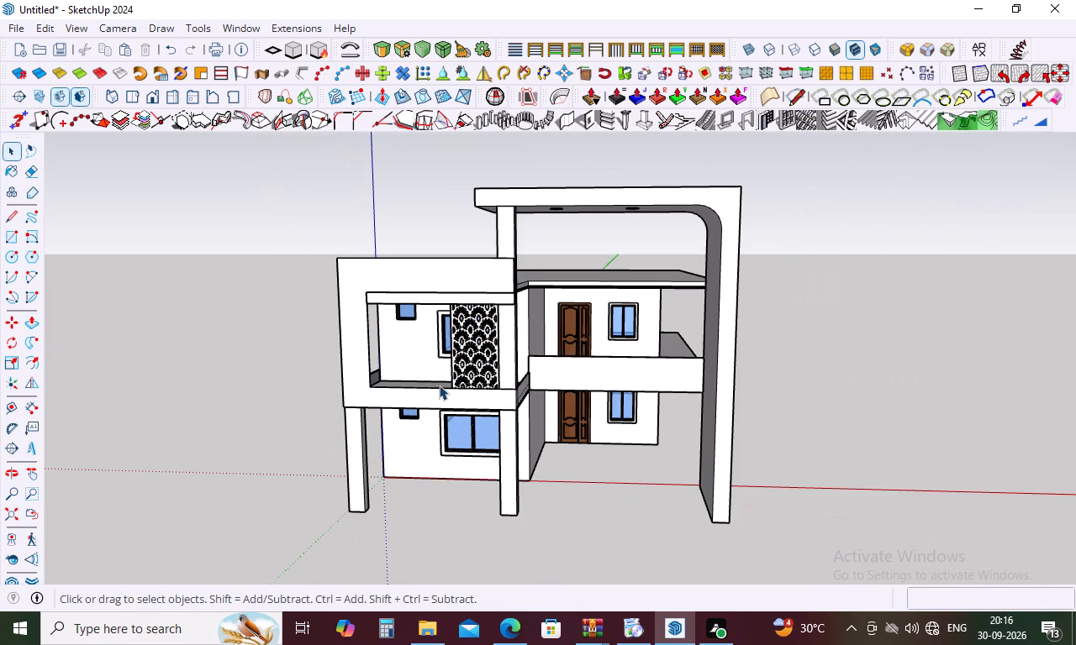
{"action": "left_click", "coordinate": [484, 278]}
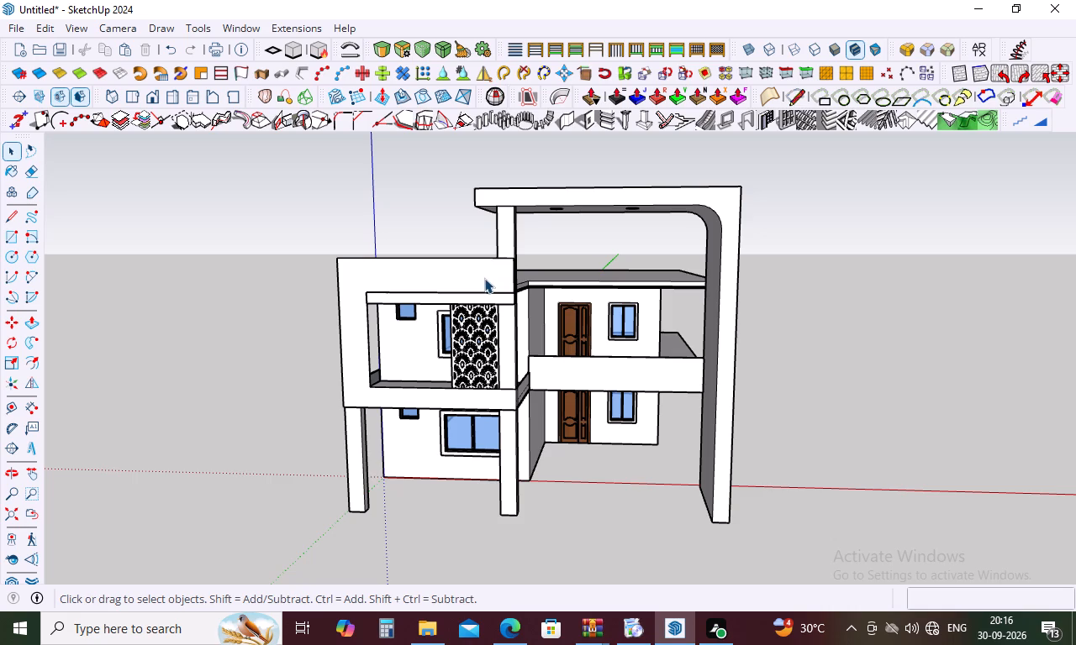
{"action": "double_click", "coordinate": [484, 278]}
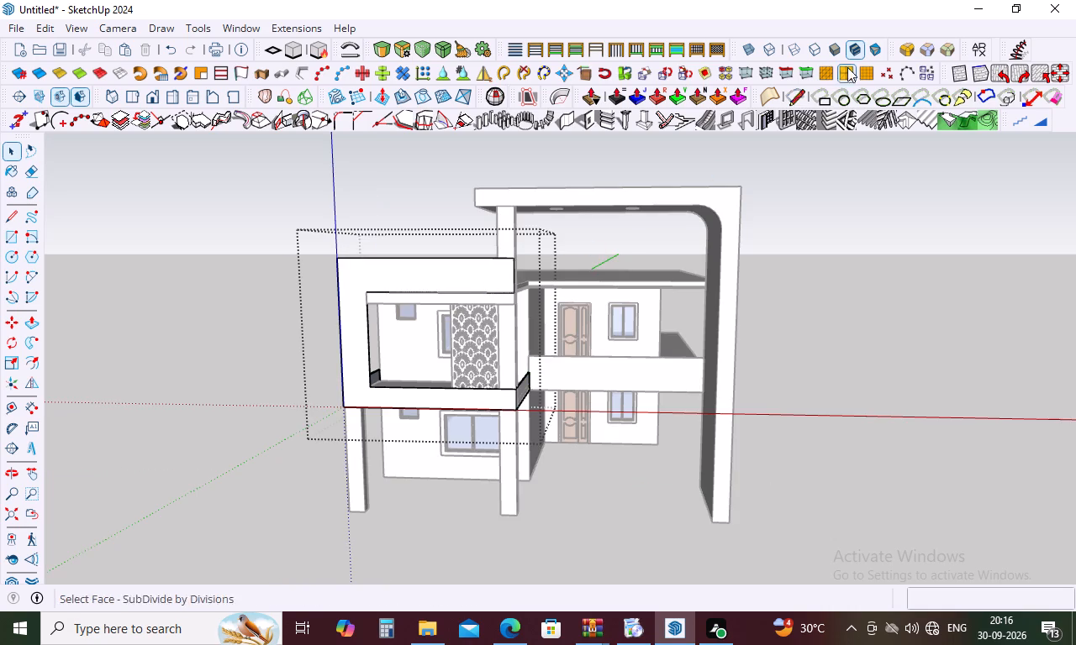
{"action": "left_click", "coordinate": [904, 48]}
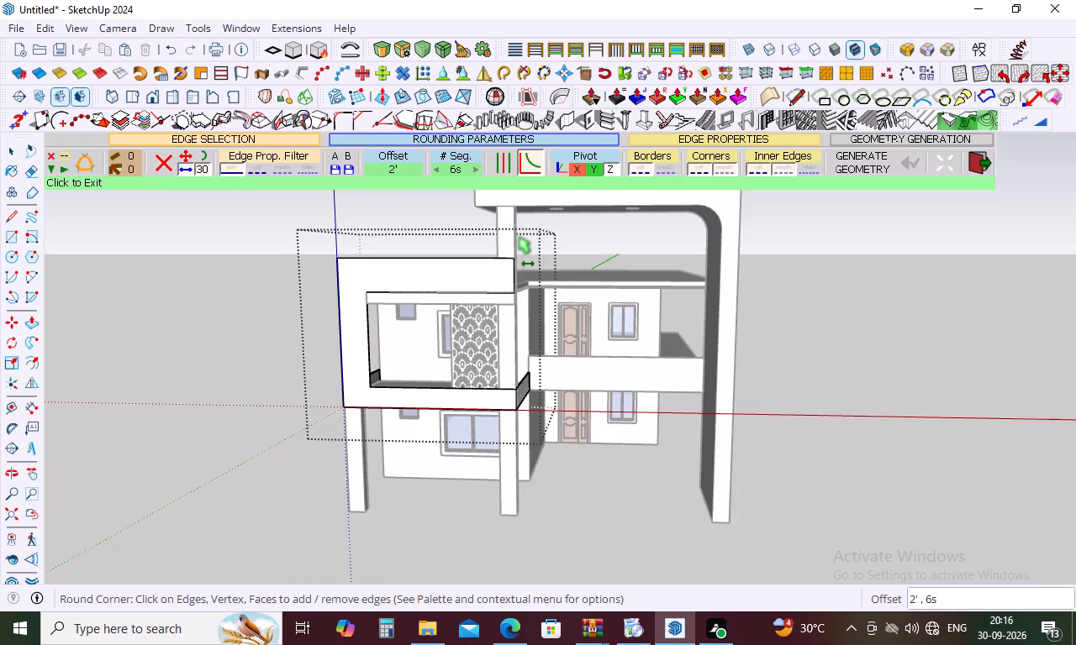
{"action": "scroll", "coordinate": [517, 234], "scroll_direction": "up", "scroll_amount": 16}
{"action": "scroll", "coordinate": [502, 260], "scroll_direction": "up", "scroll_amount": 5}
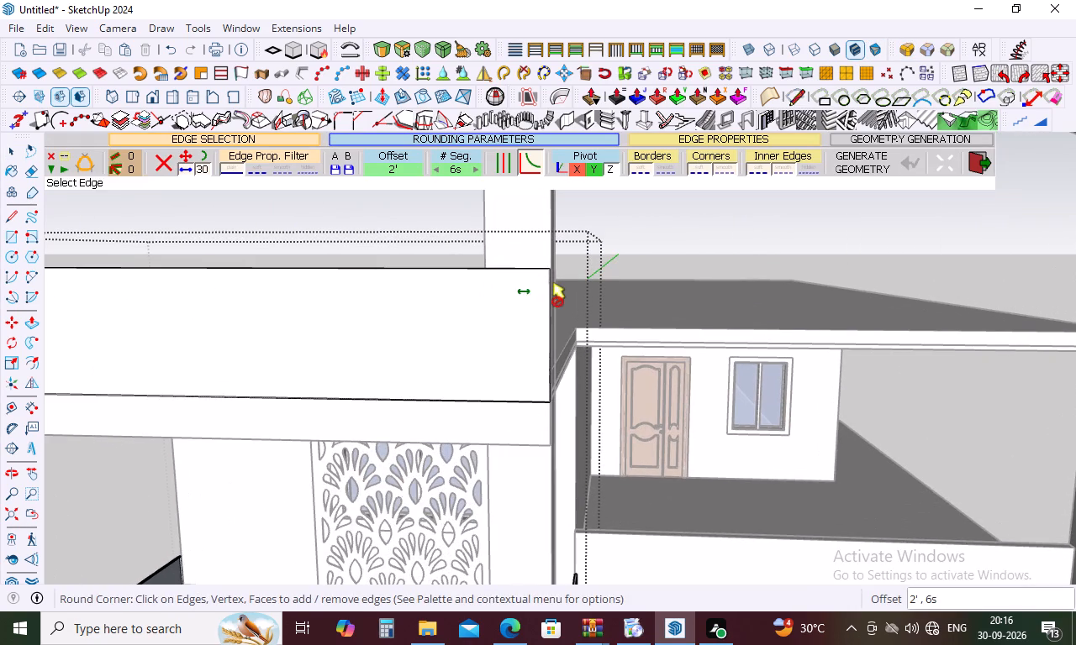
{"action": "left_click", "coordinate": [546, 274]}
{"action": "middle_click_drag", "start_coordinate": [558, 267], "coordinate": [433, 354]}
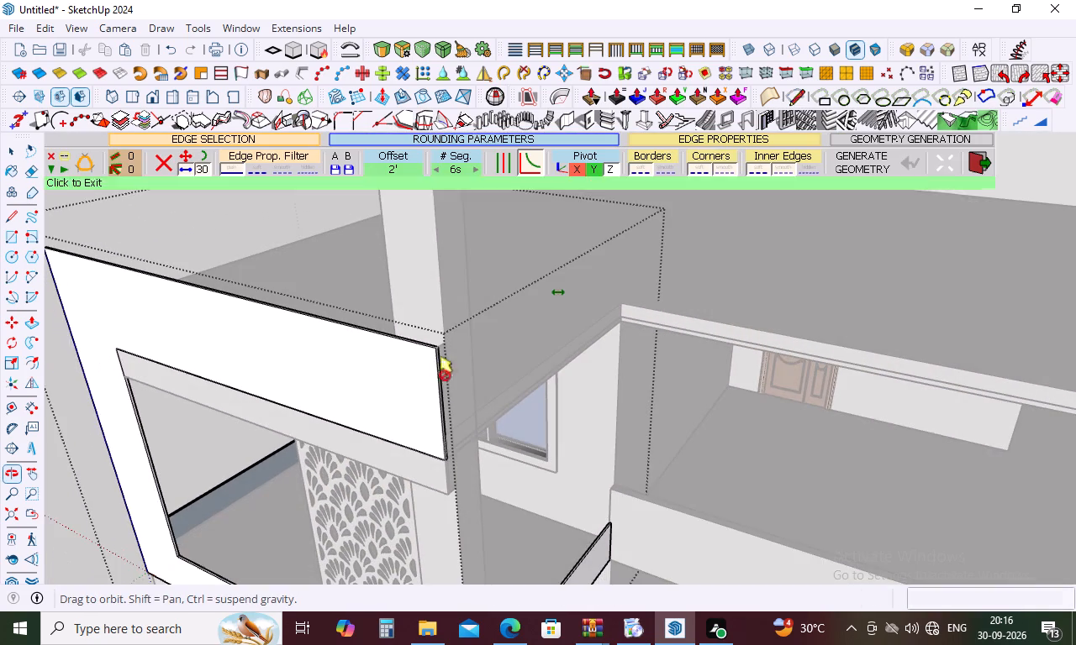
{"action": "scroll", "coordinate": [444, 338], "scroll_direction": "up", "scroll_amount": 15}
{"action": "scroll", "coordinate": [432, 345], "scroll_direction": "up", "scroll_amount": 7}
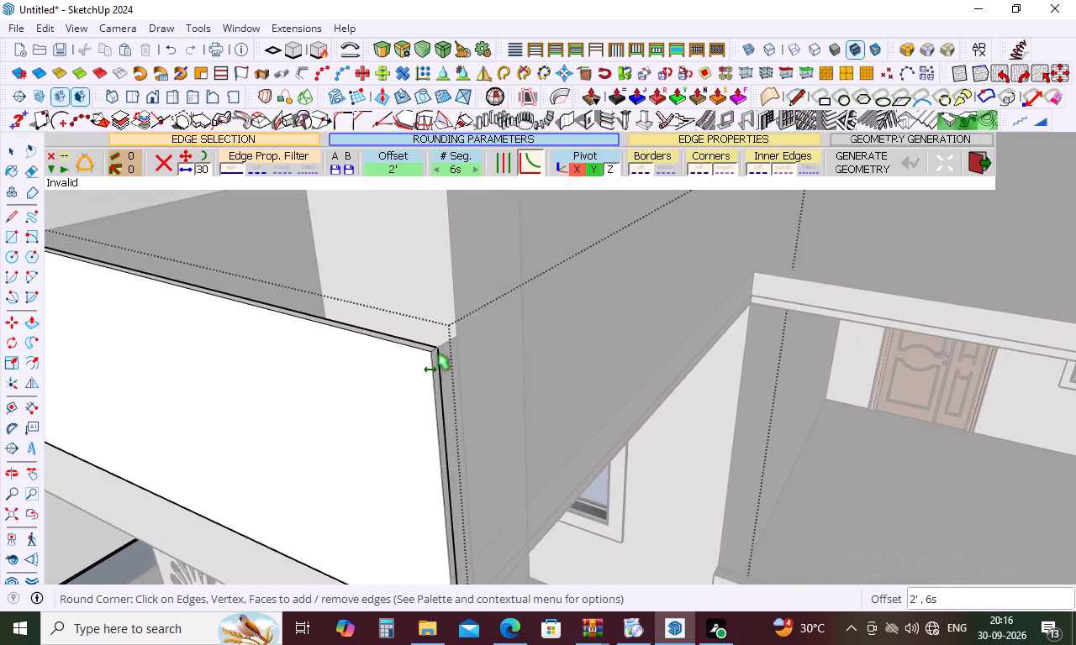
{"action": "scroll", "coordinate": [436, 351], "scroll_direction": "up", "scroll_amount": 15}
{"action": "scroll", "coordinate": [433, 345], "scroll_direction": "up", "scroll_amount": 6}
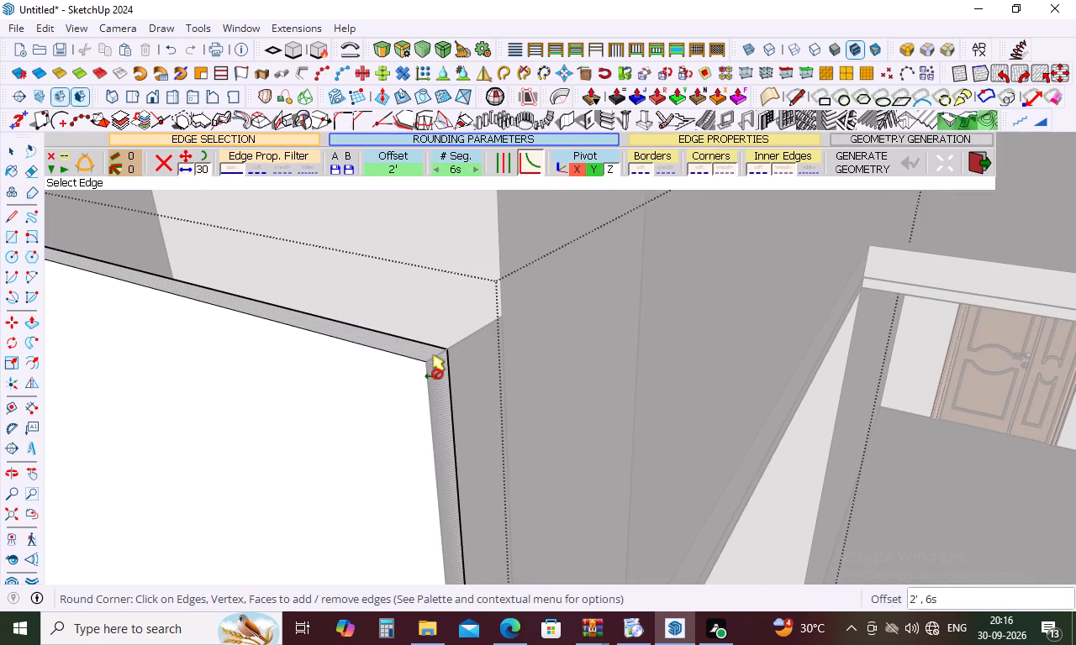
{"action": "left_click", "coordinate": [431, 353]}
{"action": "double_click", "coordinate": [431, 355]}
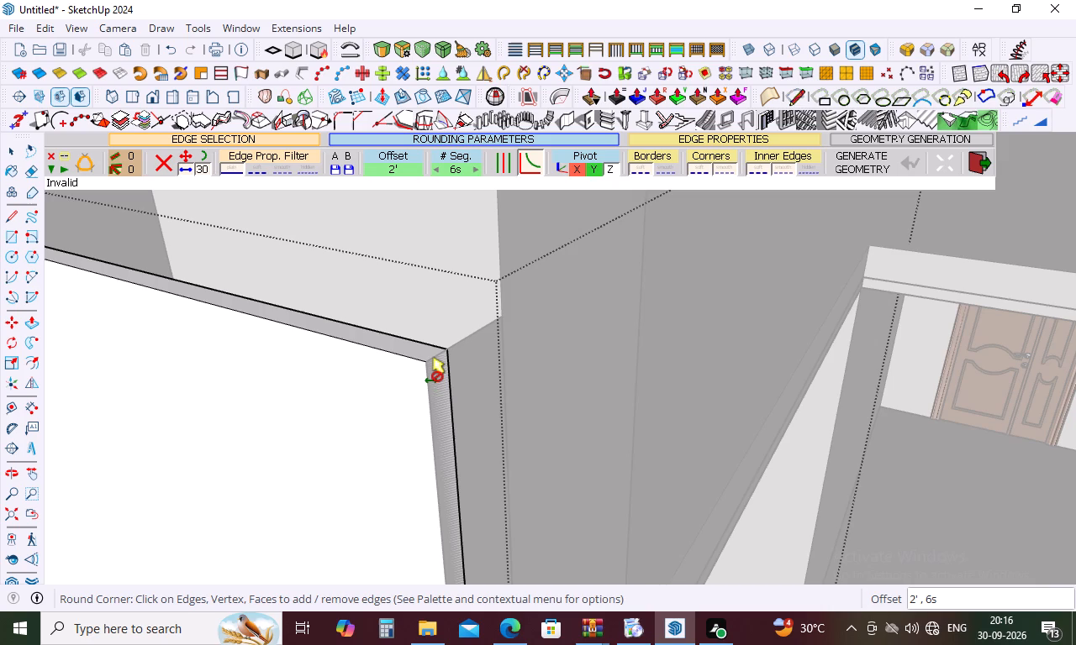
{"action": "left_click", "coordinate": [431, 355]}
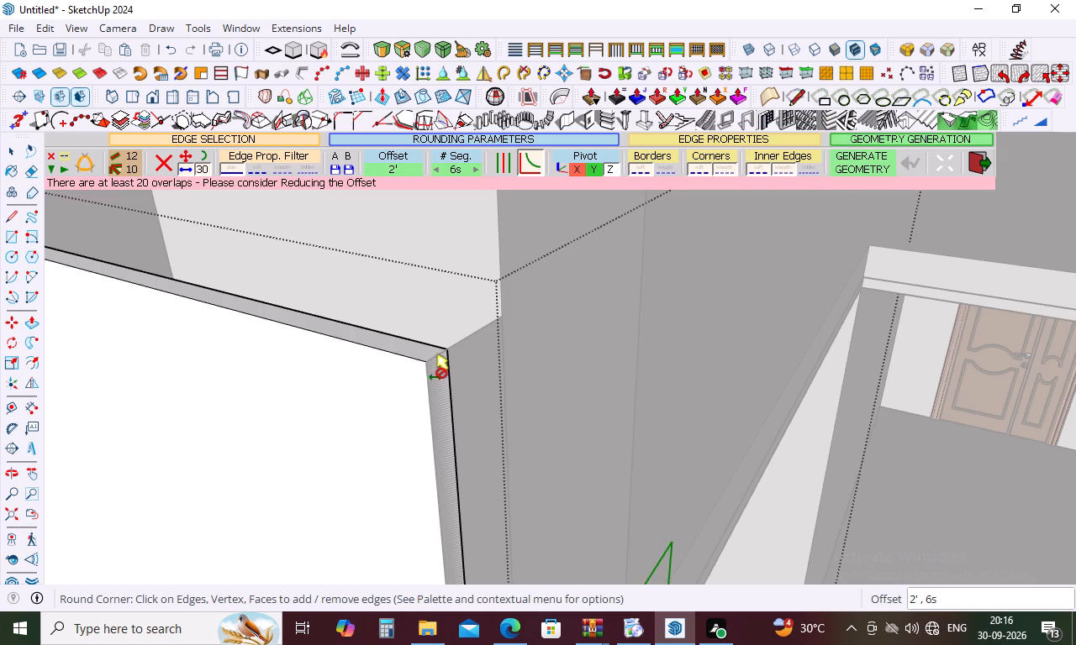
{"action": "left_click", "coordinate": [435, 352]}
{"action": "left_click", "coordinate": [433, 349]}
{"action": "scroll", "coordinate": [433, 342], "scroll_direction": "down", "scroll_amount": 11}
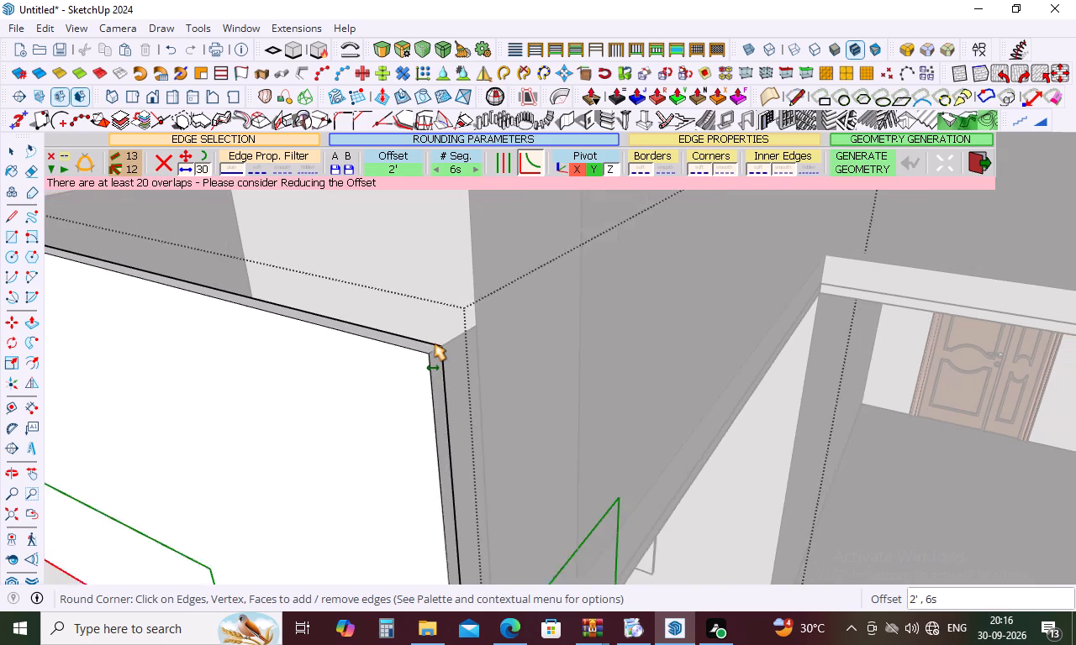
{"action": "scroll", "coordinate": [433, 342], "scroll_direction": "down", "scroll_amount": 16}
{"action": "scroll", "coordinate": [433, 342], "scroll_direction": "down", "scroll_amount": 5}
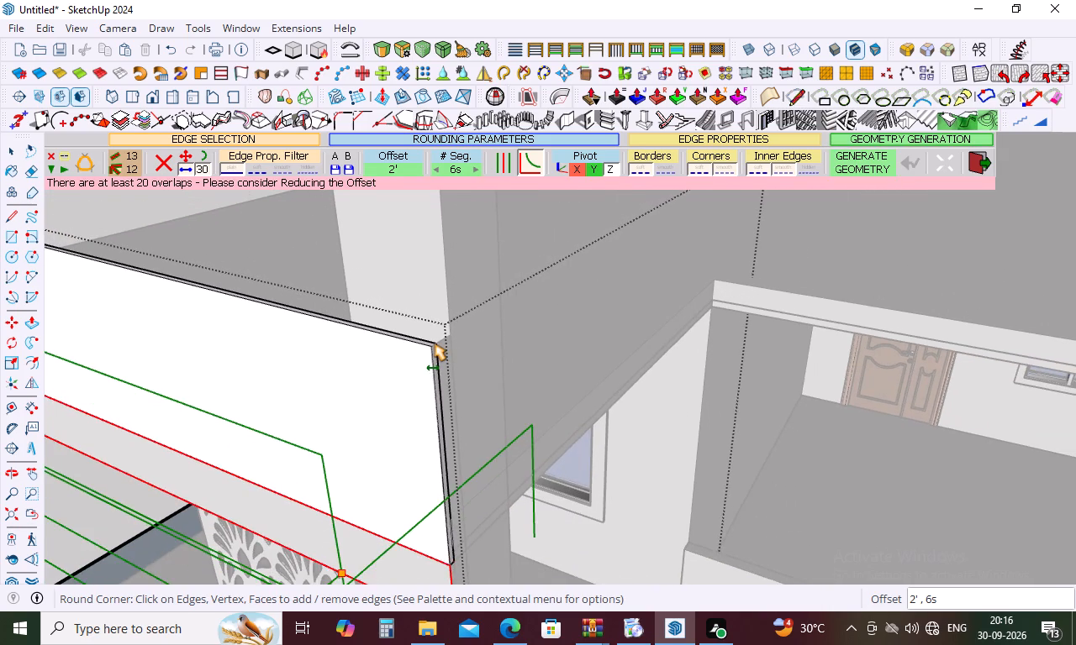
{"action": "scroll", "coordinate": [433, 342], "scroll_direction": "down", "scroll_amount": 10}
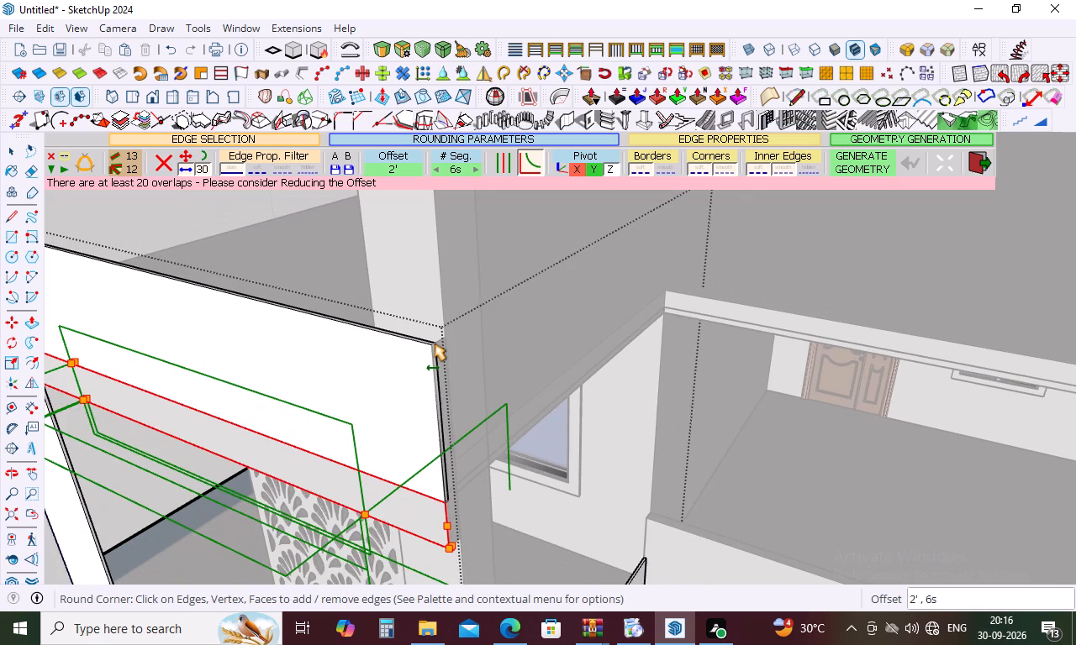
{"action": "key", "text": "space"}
Round the top beam's outer upper corner beside the column using Round Corner with a 0.5' (6") offset, and close the frame's group.
{"action": "double_click", "coordinate": [426, 359]}
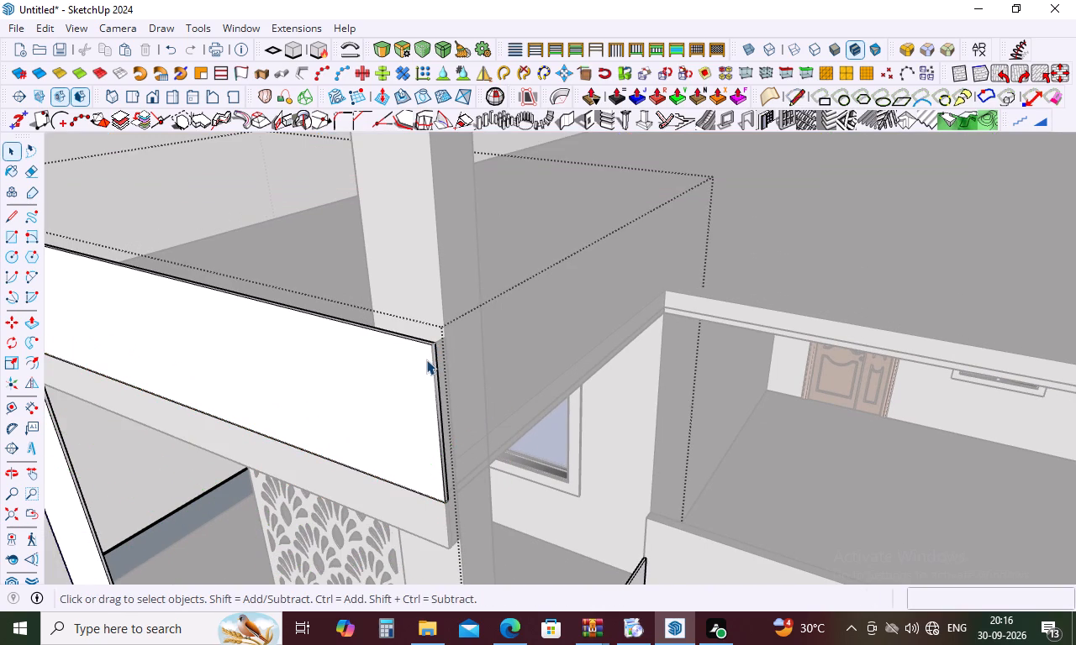
{"action": "scroll", "coordinate": [426, 359], "scroll_direction": "up", "scroll_amount": 11}
{"action": "left_click", "coordinate": [405, 373]}
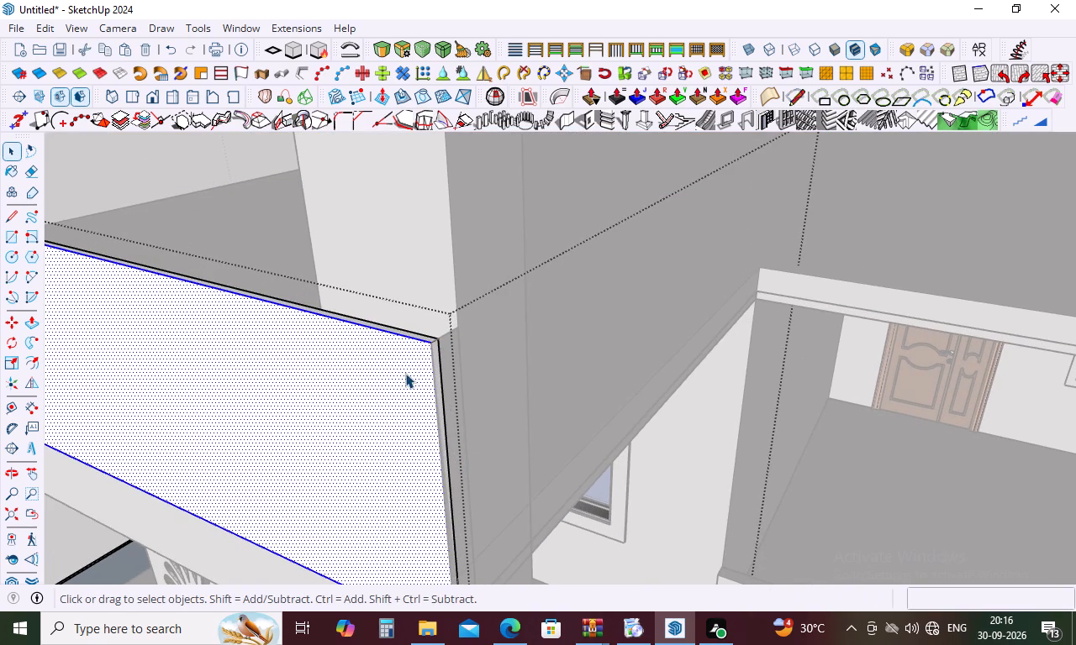
{"action": "scroll", "coordinate": [438, 333], "scroll_direction": "up", "scroll_amount": 11}
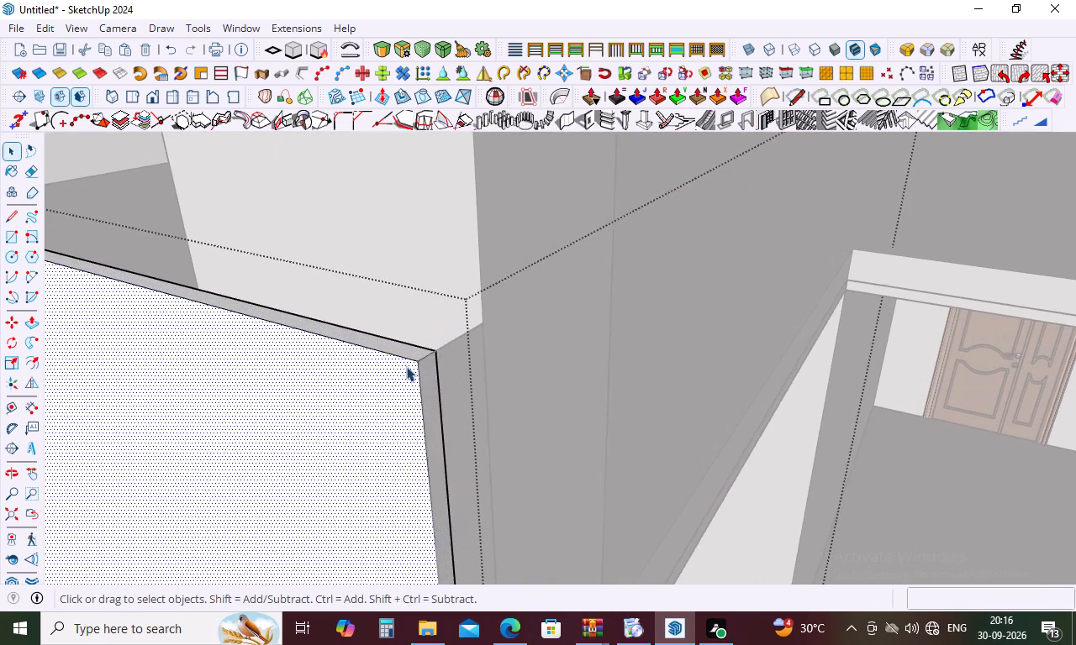
{"action": "scroll", "coordinate": [406, 366], "scroll_direction": "up", "scroll_amount": 6}
{"action": "left_click", "coordinate": [425, 355]}
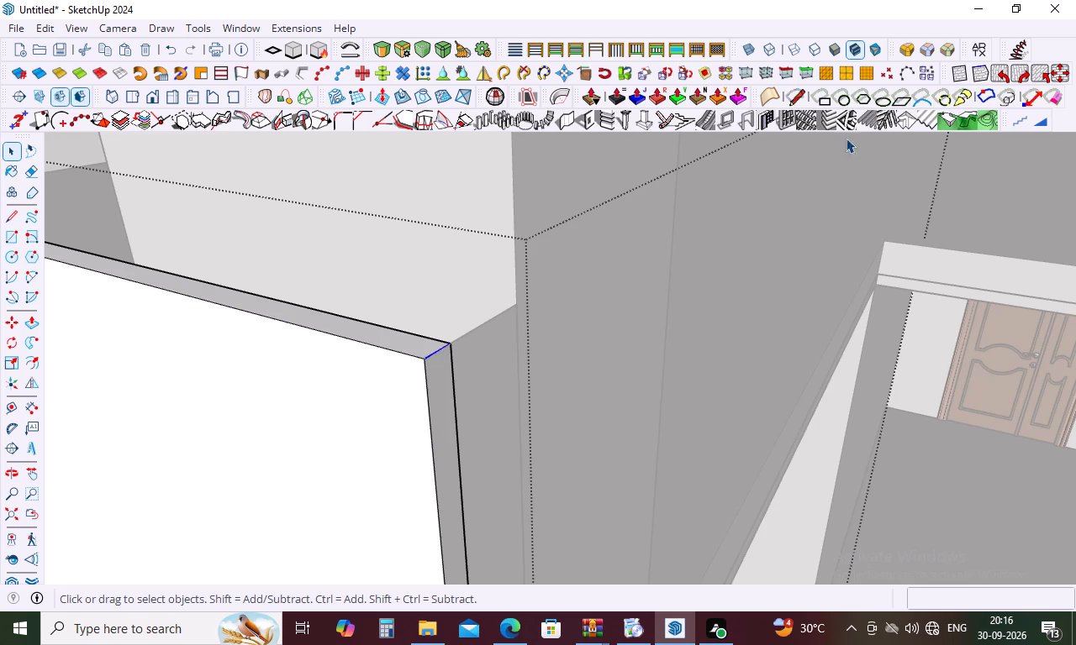
{"action": "left_click", "coordinate": [910, 46]}
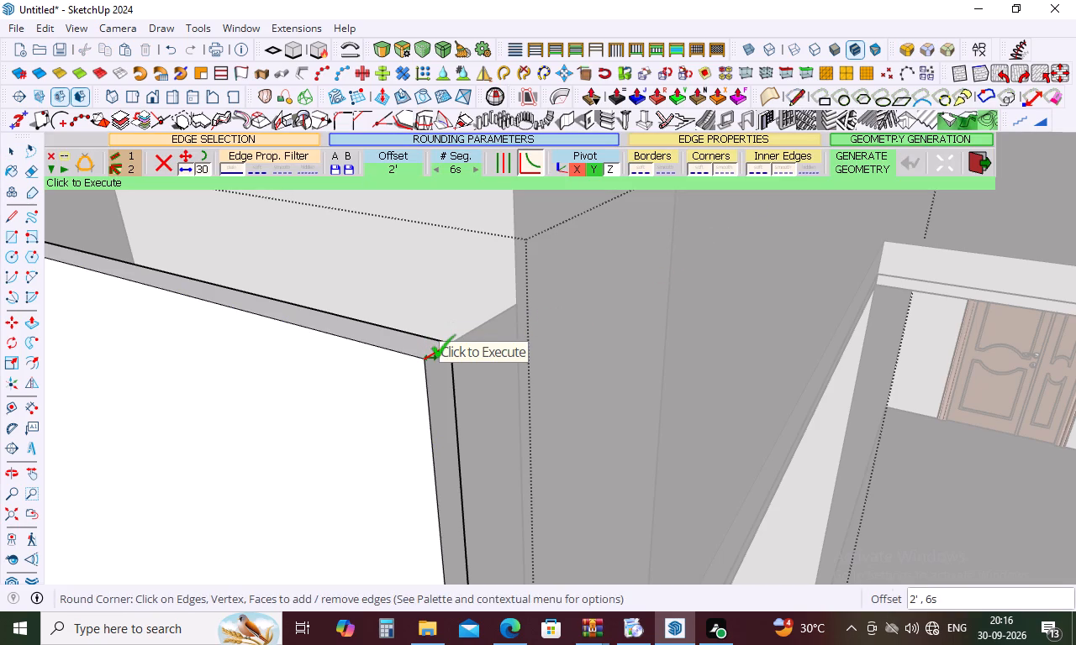
{"action": "key", "text": "period"}
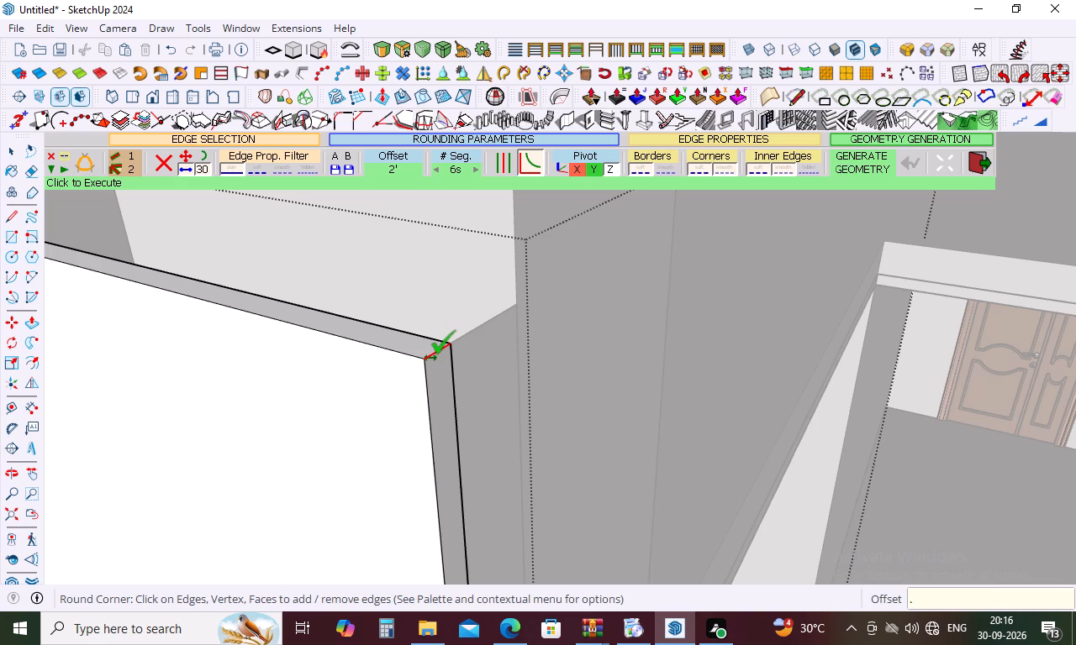
{"action": "type", "text": "5'"}
{"action": "key", "text": "Return"}
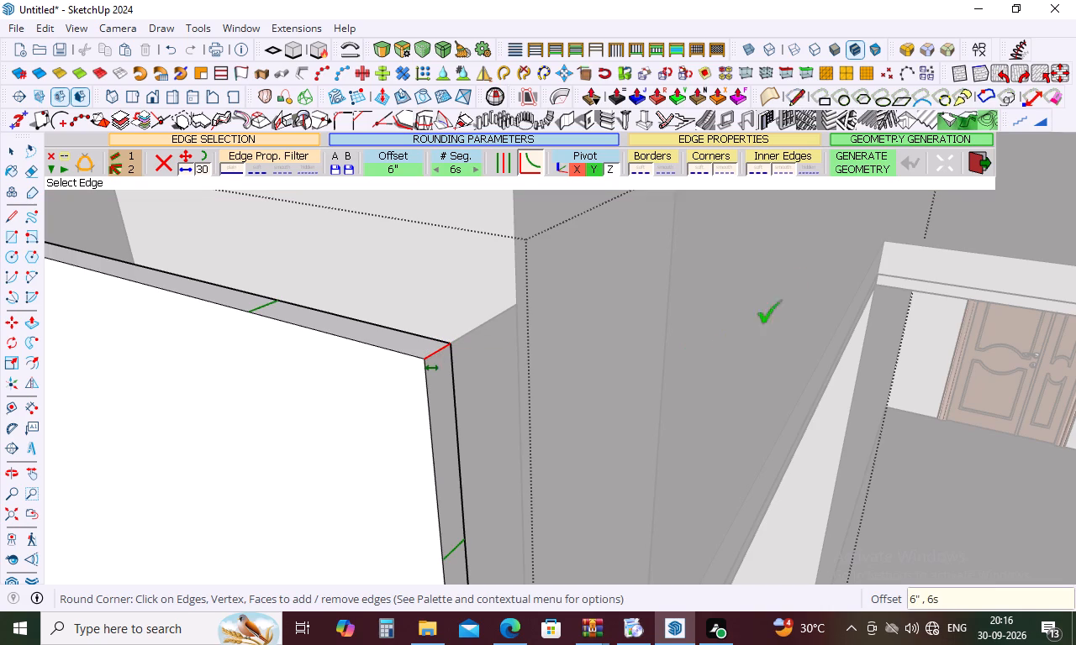
{"action": "left_click", "coordinate": [858, 142]}
{"action": "left_click", "coordinate": [856, 156]}
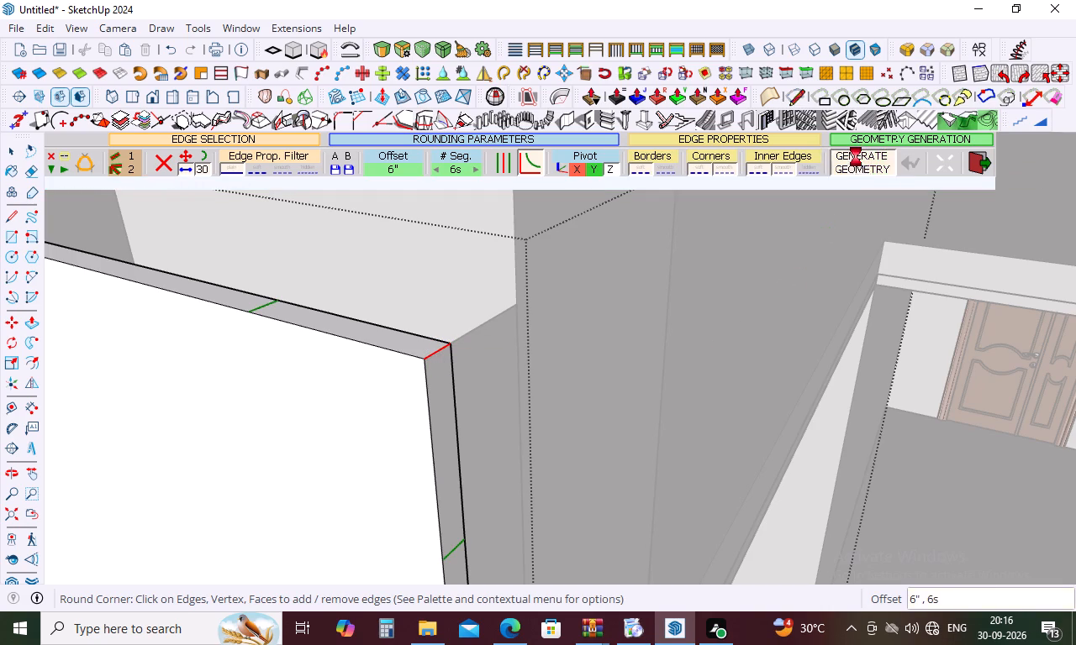
{"action": "scroll", "coordinate": [503, 267], "scroll_direction": "down", "scroll_amount": 13}
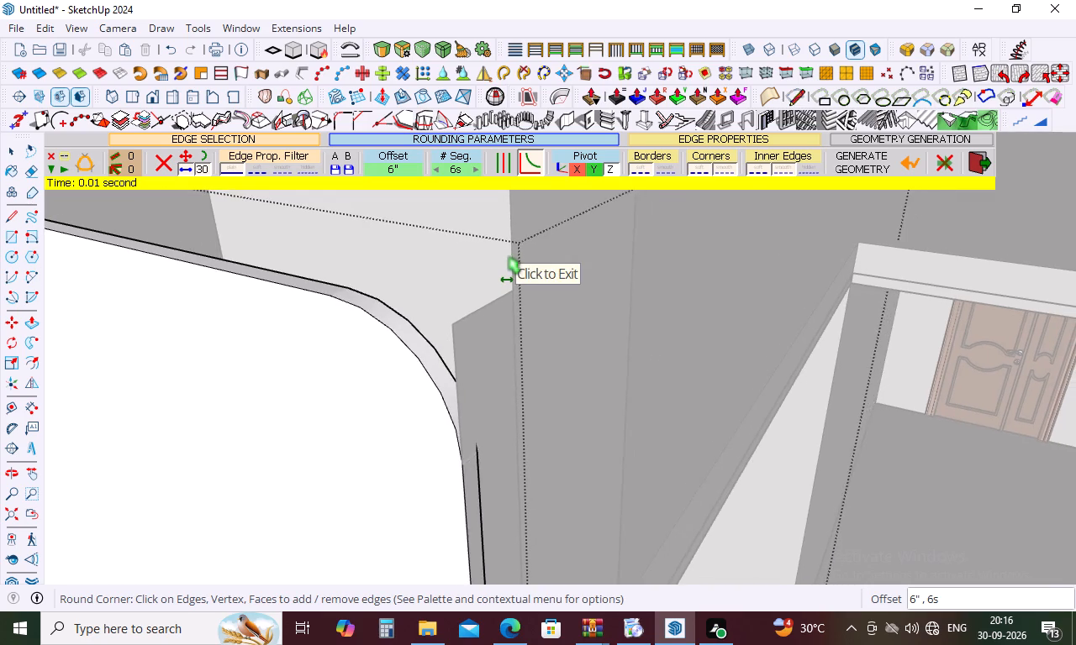
{"action": "scroll", "coordinate": [507, 254], "scroll_direction": "down", "scroll_amount": 13}
{"action": "scroll", "coordinate": [509, 252], "scroll_direction": "down", "scroll_amount": 16}
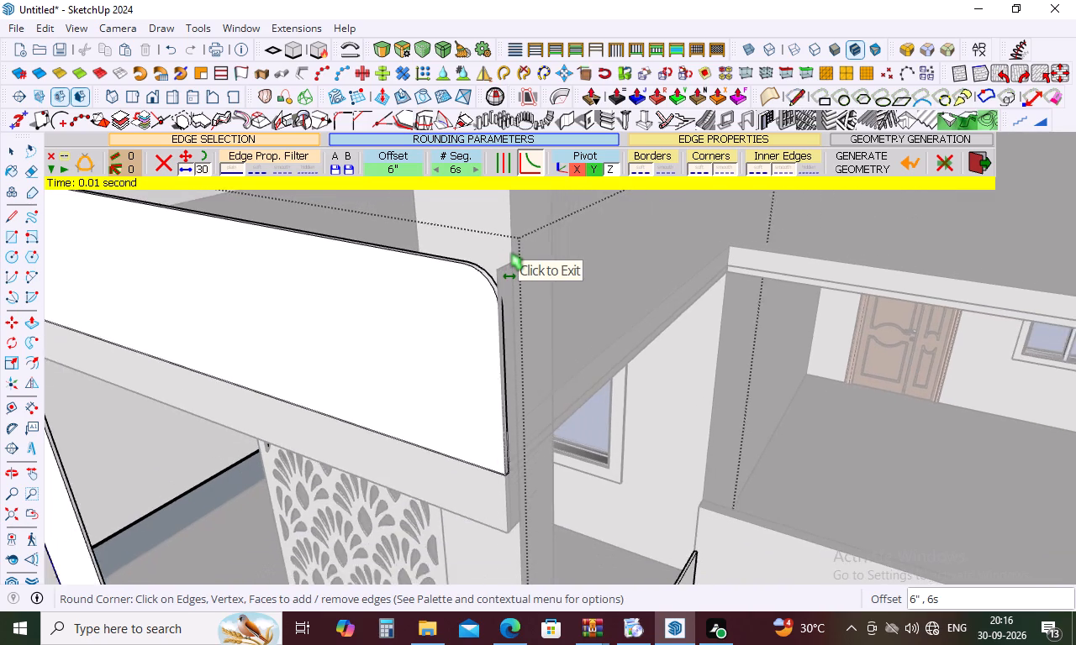
{"action": "scroll", "coordinate": [509, 251], "scroll_direction": "down", "scroll_amount": 10}
{"action": "key", "text": "space"}
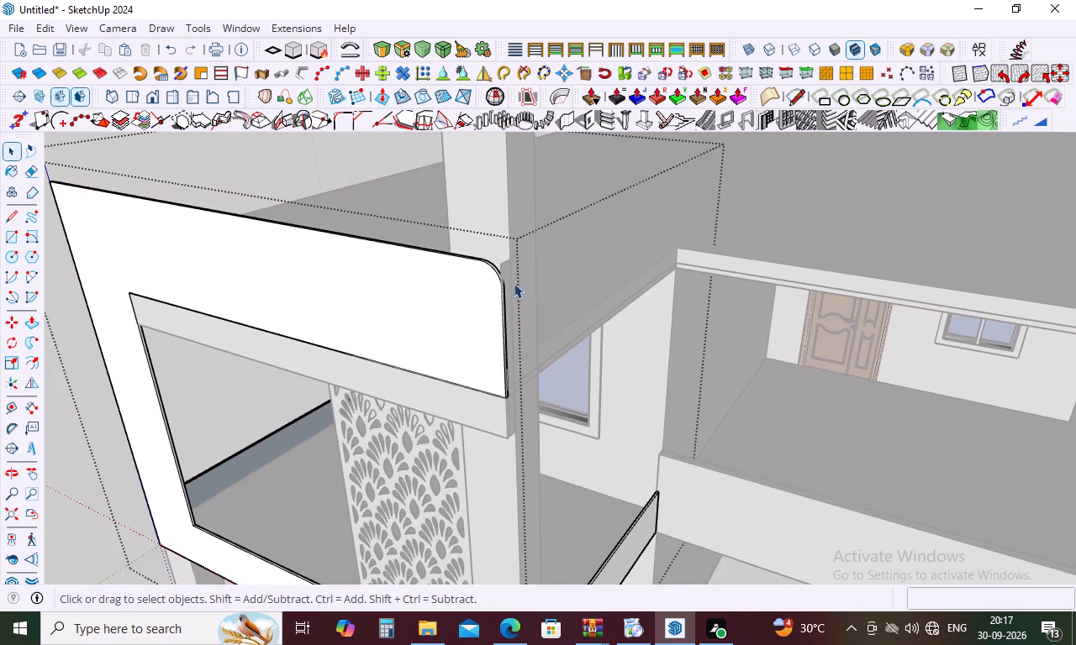
{"action": "left_click", "coordinate": [509, 270]}
{"action": "scroll", "coordinate": [551, 253], "scroll_direction": "down", "scroll_amount": 6}
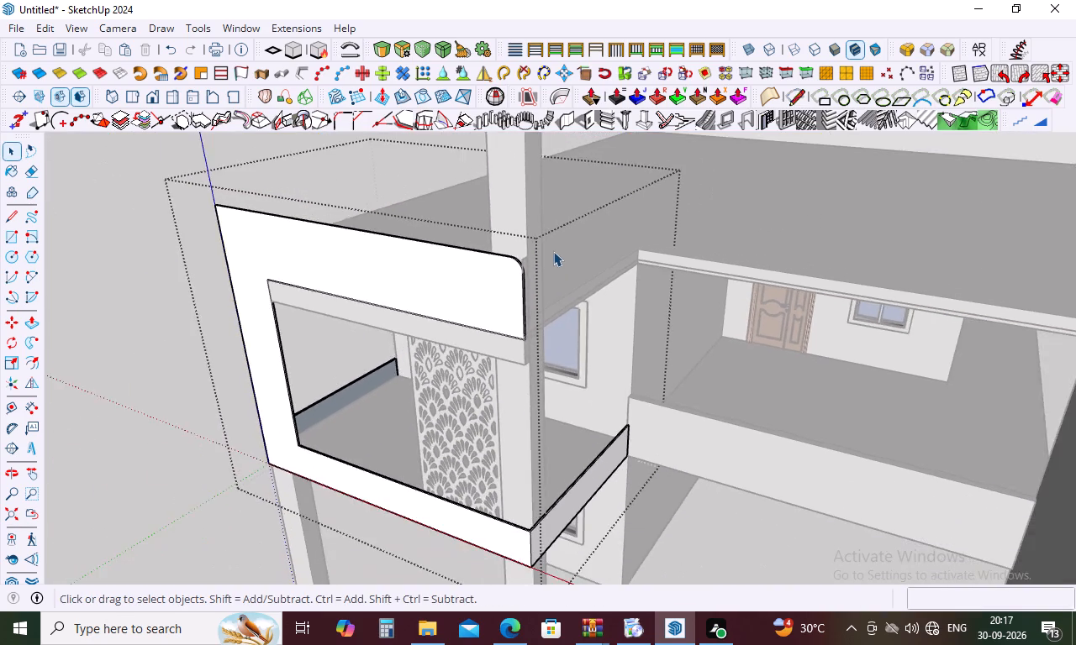
{"action": "scroll", "coordinate": [553, 251], "scroll_direction": "down", "scroll_amount": 10}
{"action": "left_click", "coordinate": [294, 338]}
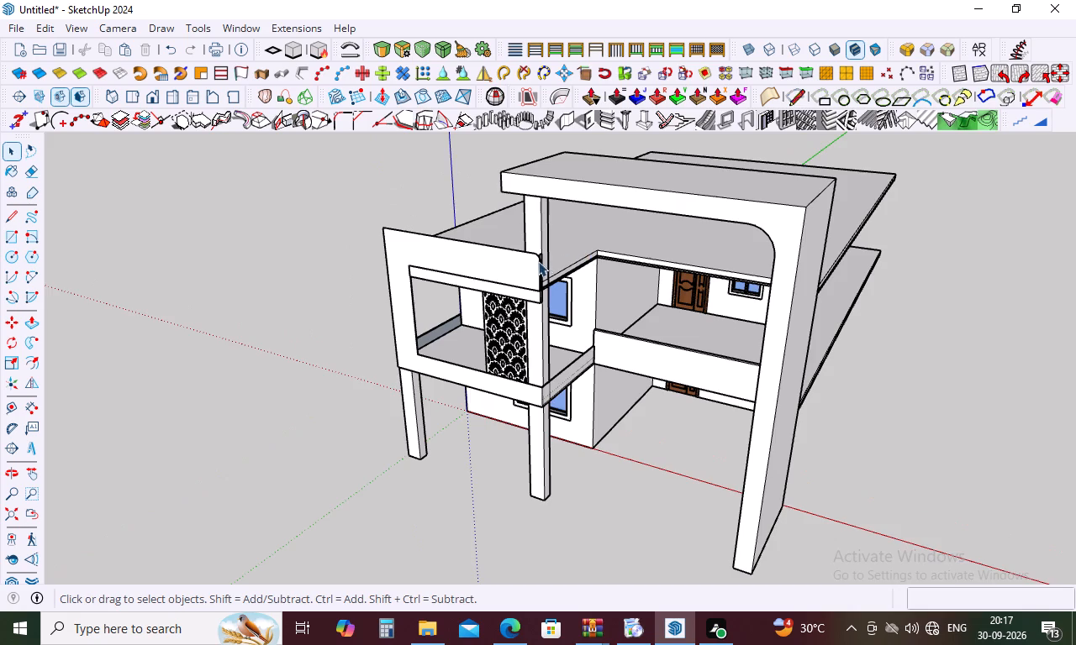
Delete the leftover narrow face and its top and side edges between the top beam's rounded end and the column.
{"action": "scroll", "coordinate": [538, 261], "scroll_direction": "up", "scroll_amount": 18}
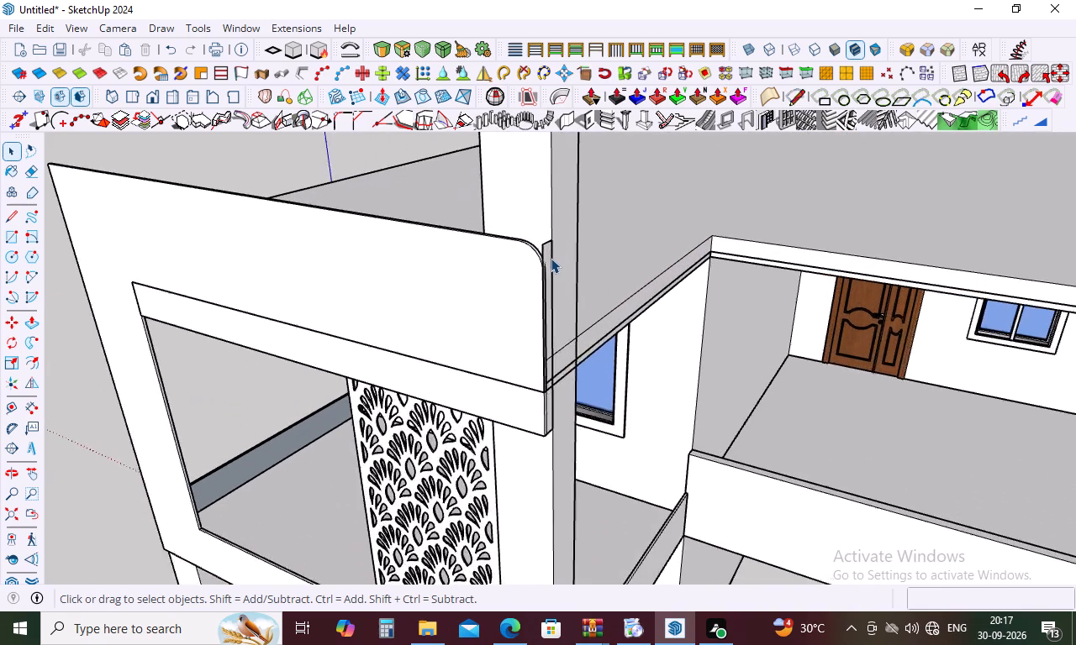
{"action": "scroll", "coordinate": [551, 258], "scroll_direction": "up", "scroll_amount": 7}
{"action": "left_click", "coordinate": [548, 256]}
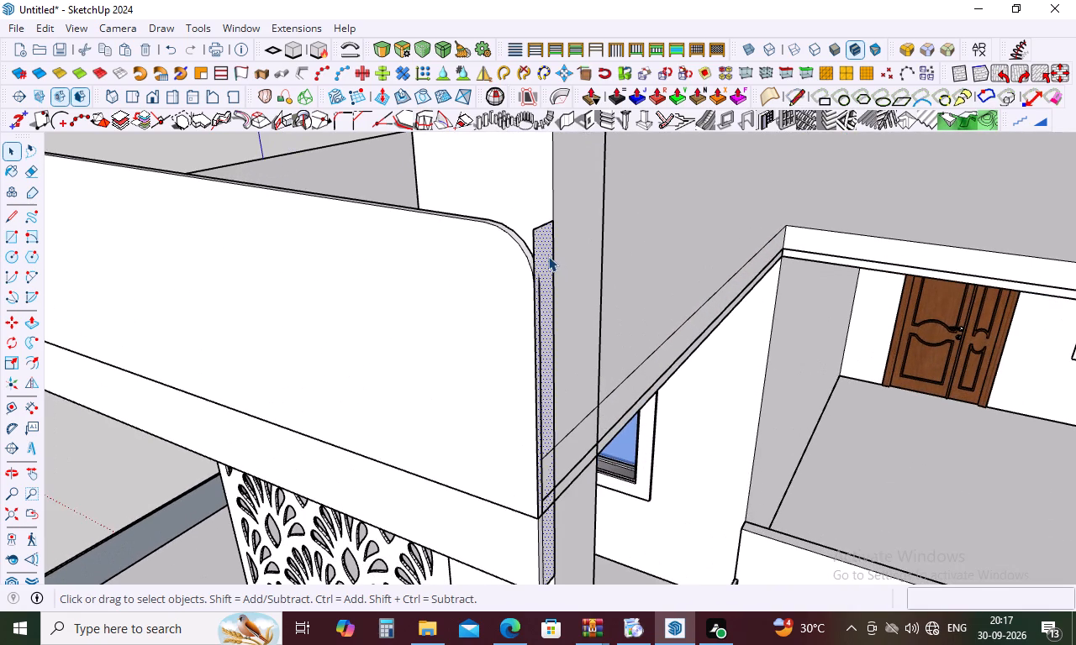
{"action": "key", "text": "Delete"}
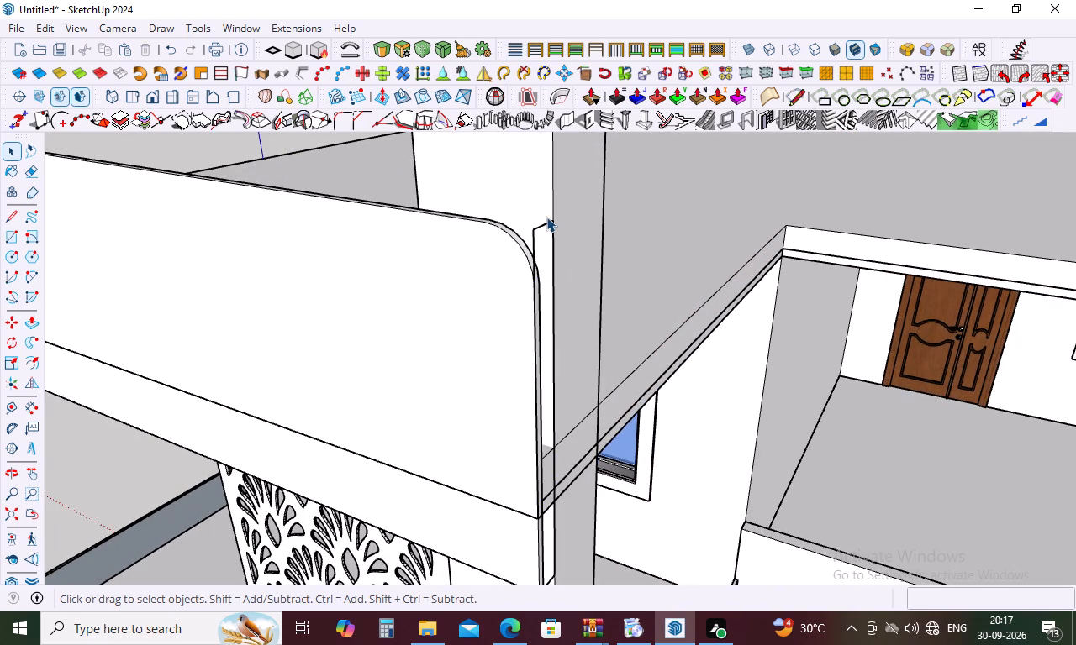
{"action": "left_click", "coordinate": [546, 217]}
{"action": "left_click", "coordinate": [544, 223]}
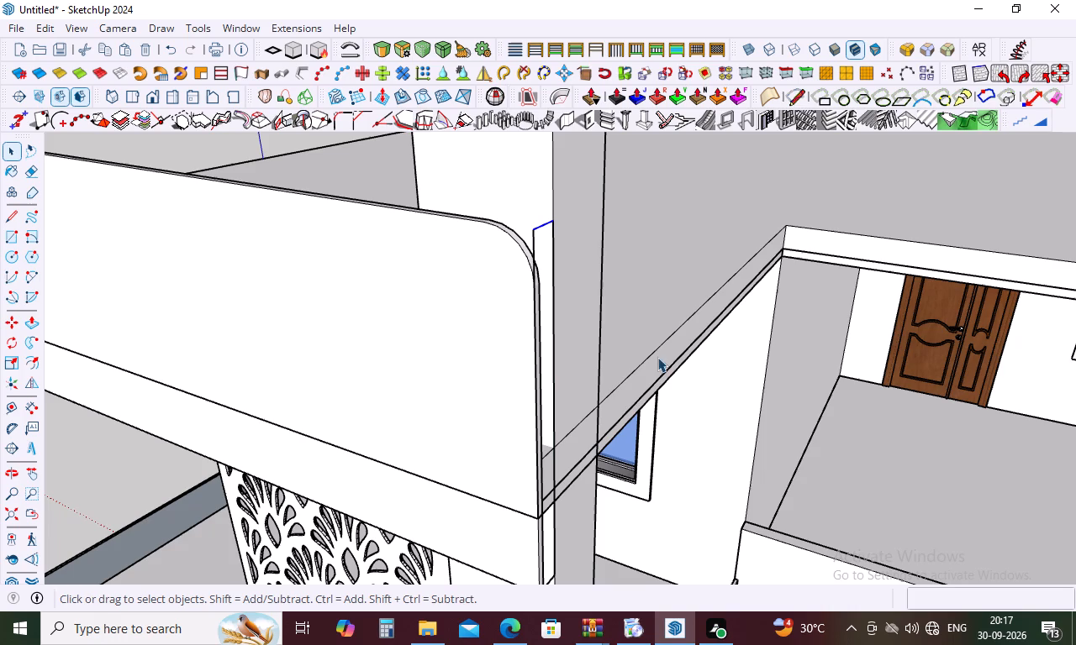
{"action": "key", "text": "Delete"}
{"action": "left_click", "coordinate": [534, 243]}
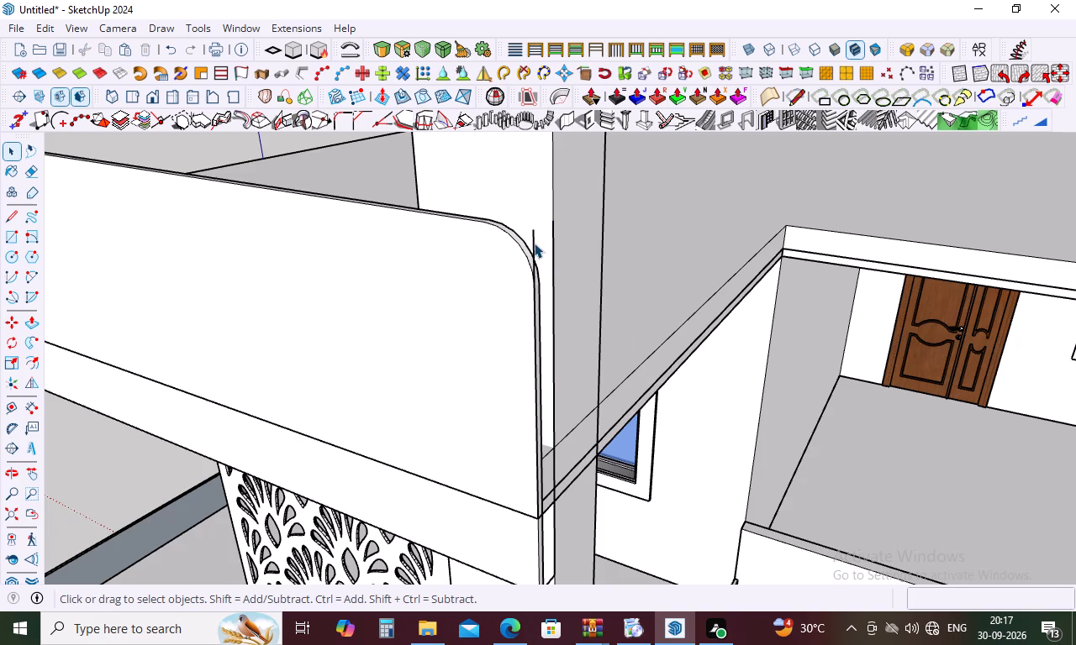
{"action": "key", "text": "Delete"}
Draw a rectangle about 2' 6 5/8" by 4" between the beam's end and the column, up to the start of the rounding.
{"action": "middle_click_drag", "start_coordinate": [541, 368], "coordinate": [456, 311]}
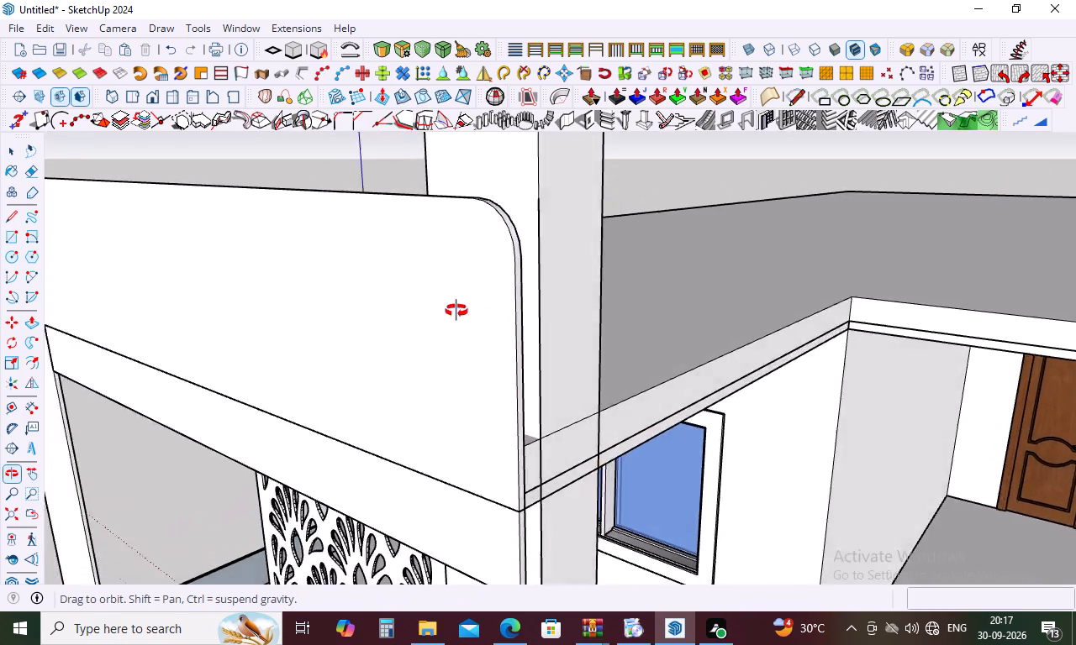
{"action": "middle_click_drag", "start_coordinate": [456, 311], "coordinate": [393, 302]}
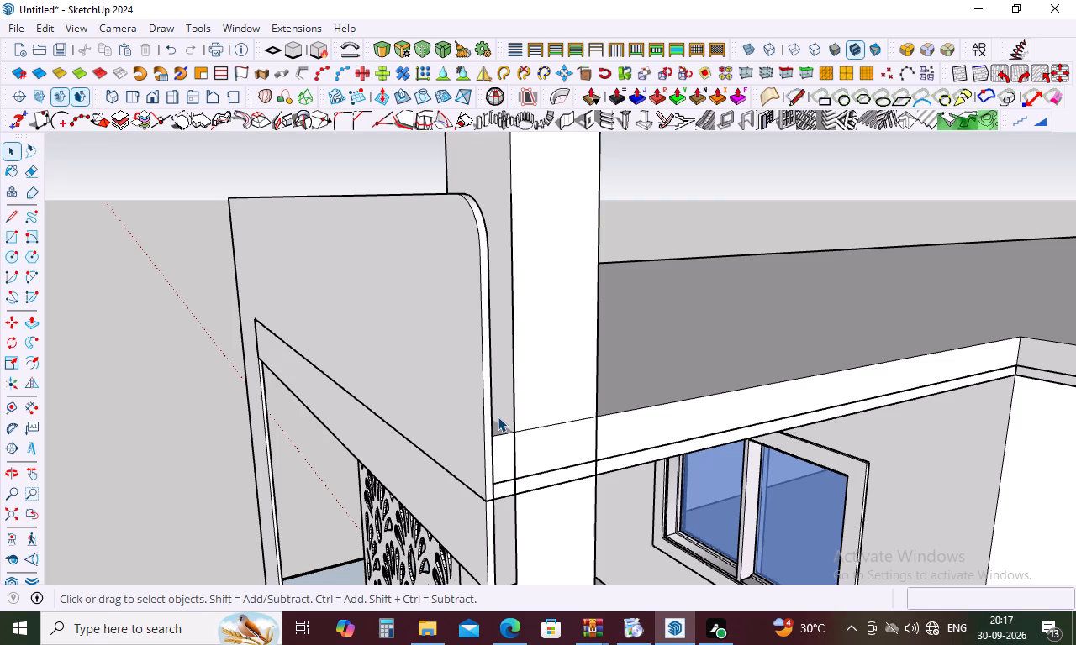
{"action": "key", "text": "r"}
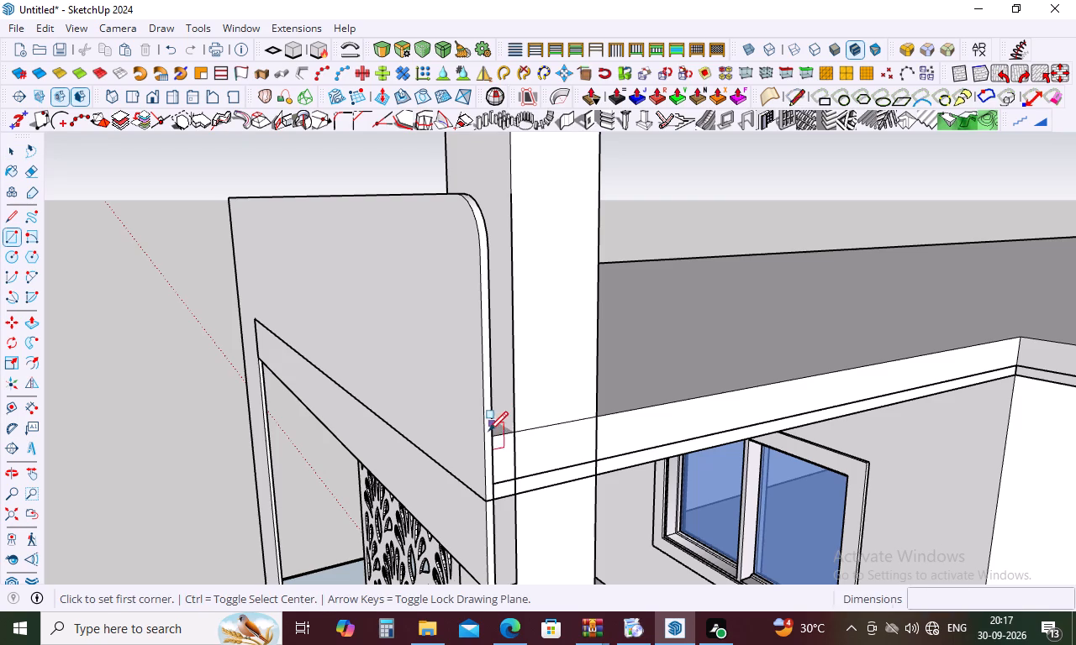
{"action": "left_click", "coordinate": [485, 500]}
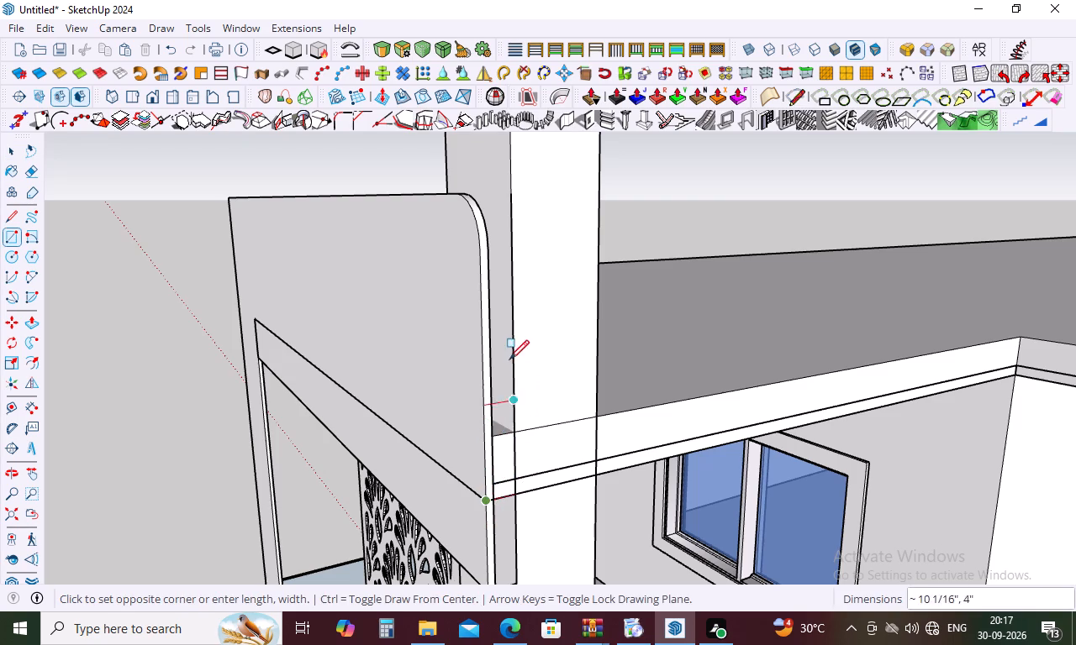
{"action": "left_click", "coordinate": [513, 242]}
Examine the facade frame, balcony and column junction from the front, from below and from above.
{"action": "middle_click_drag", "start_coordinate": [519, 273], "coordinate": [754, 286]}
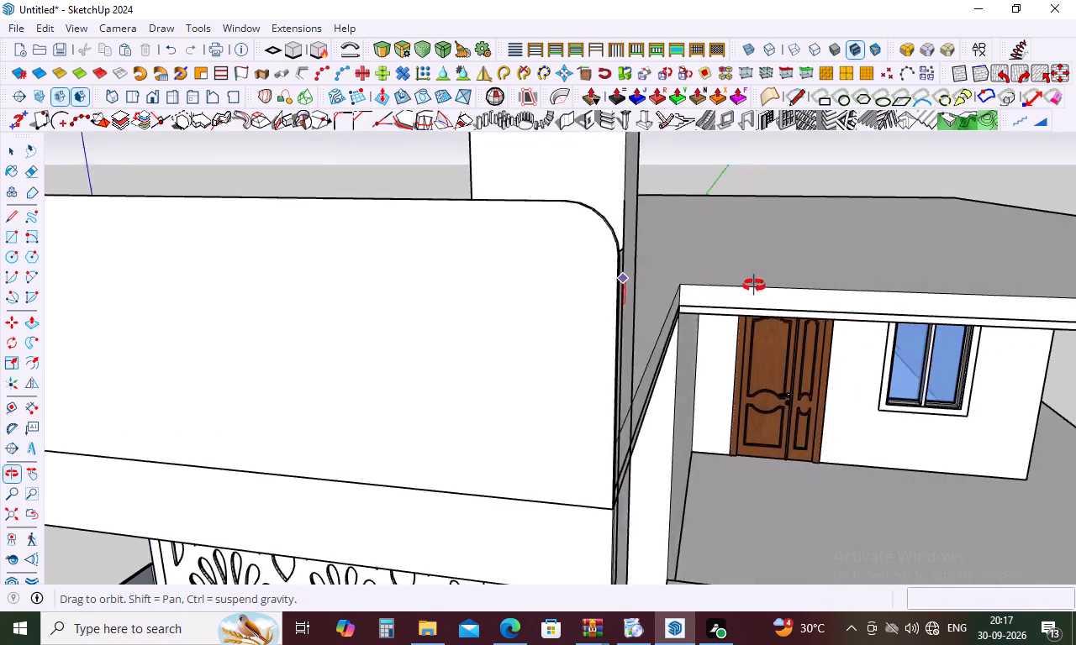
{"action": "middle_click_drag", "start_coordinate": [754, 286], "coordinate": [774, 281]}
{"action": "scroll", "coordinate": [754, 254], "scroll_direction": "down", "scroll_amount": 14}
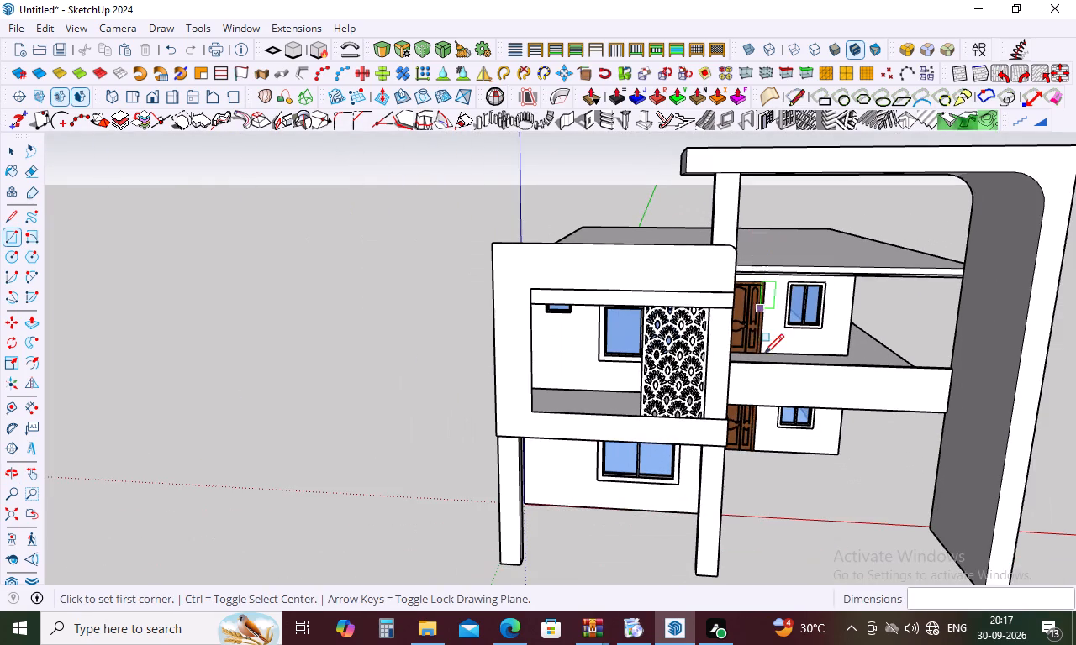
{"action": "middle_click_drag", "start_coordinate": [763, 360], "coordinate": [925, 308]}
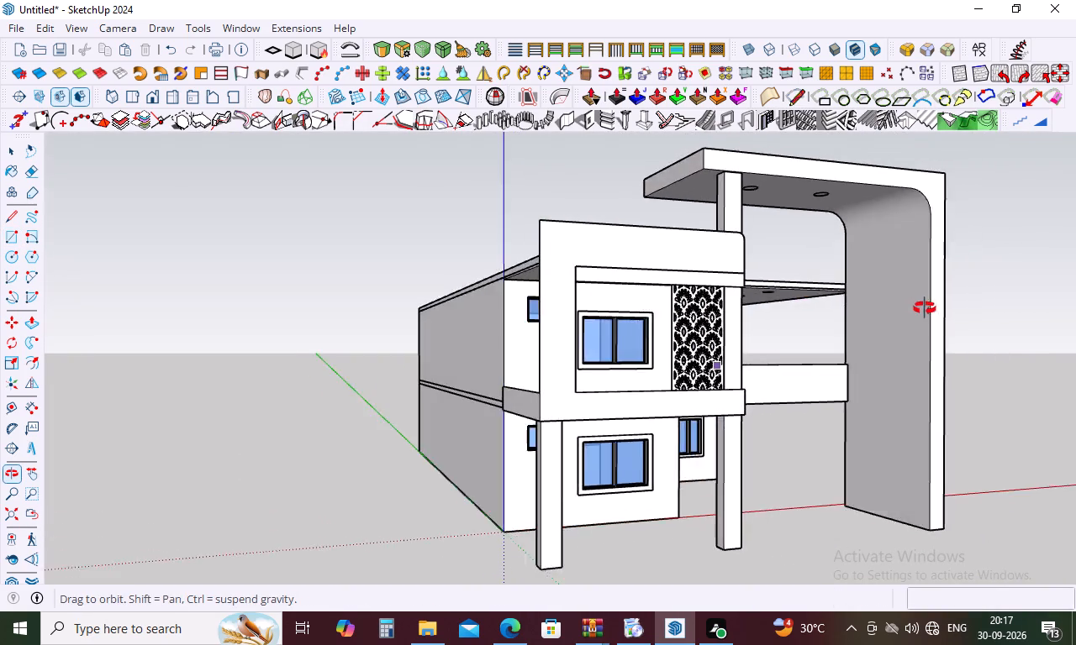
{"action": "middle_click_drag", "start_coordinate": [925, 308], "coordinate": [787, 246]}
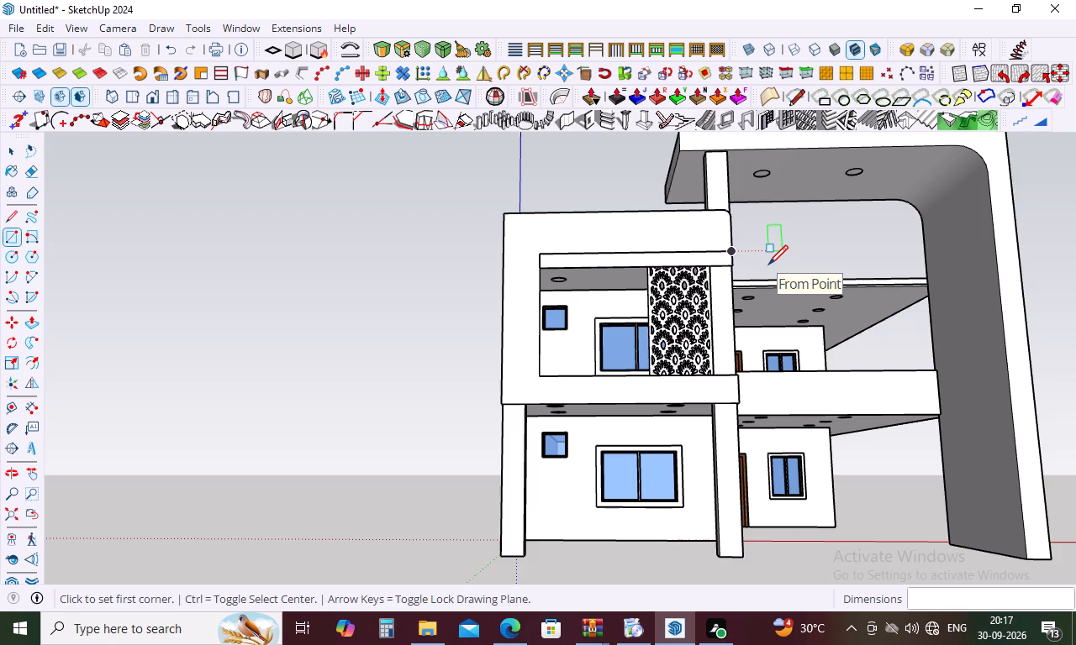
{"action": "middle_click_drag", "start_coordinate": [736, 286], "coordinate": [716, 401]}
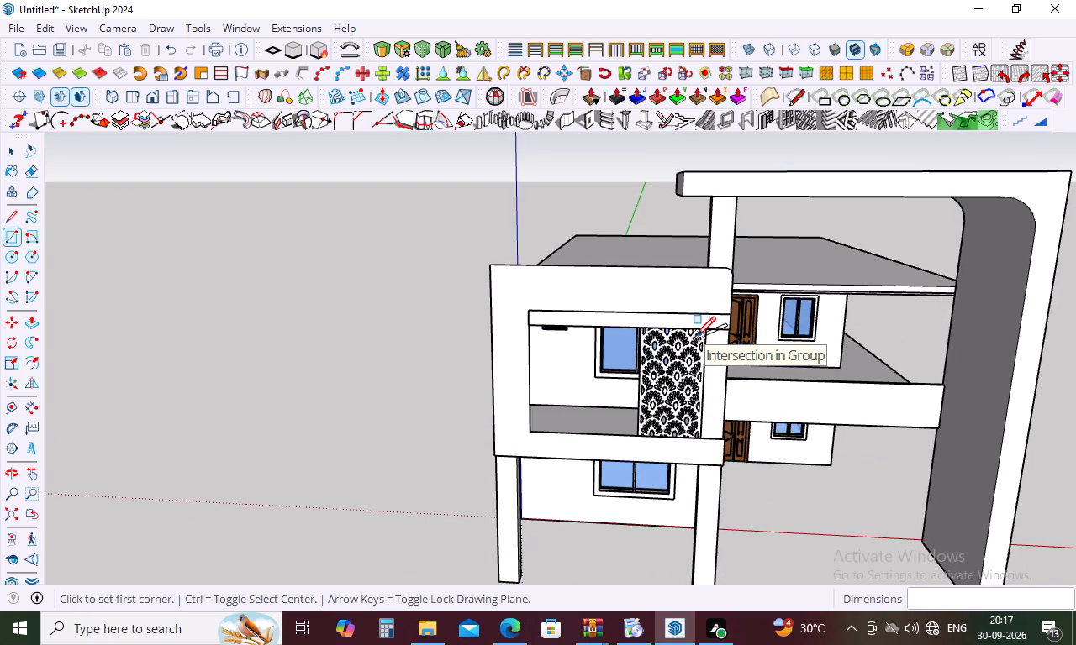
{"action": "scroll", "coordinate": [695, 336], "scroll_direction": "down", "scroll_amount": 4}
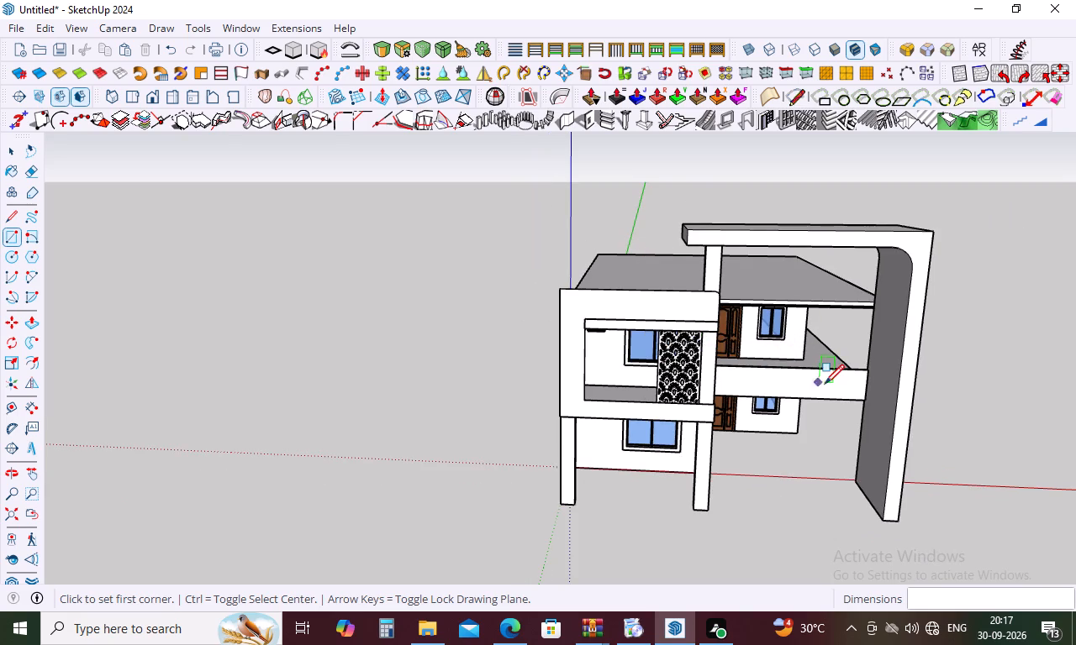
{"action": "key", "text": "space"}
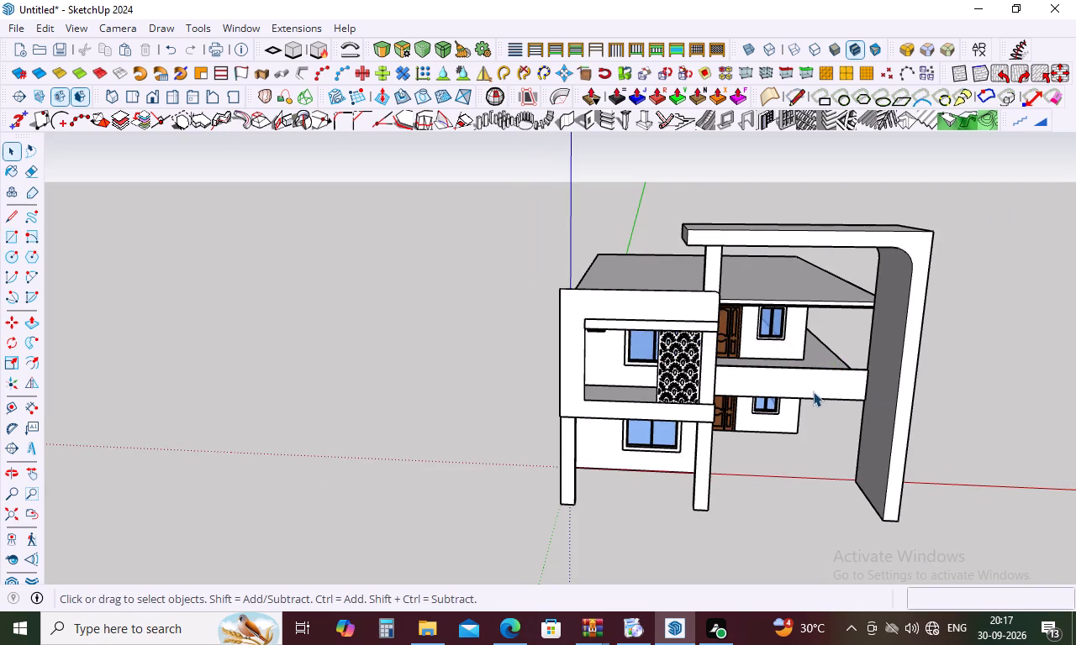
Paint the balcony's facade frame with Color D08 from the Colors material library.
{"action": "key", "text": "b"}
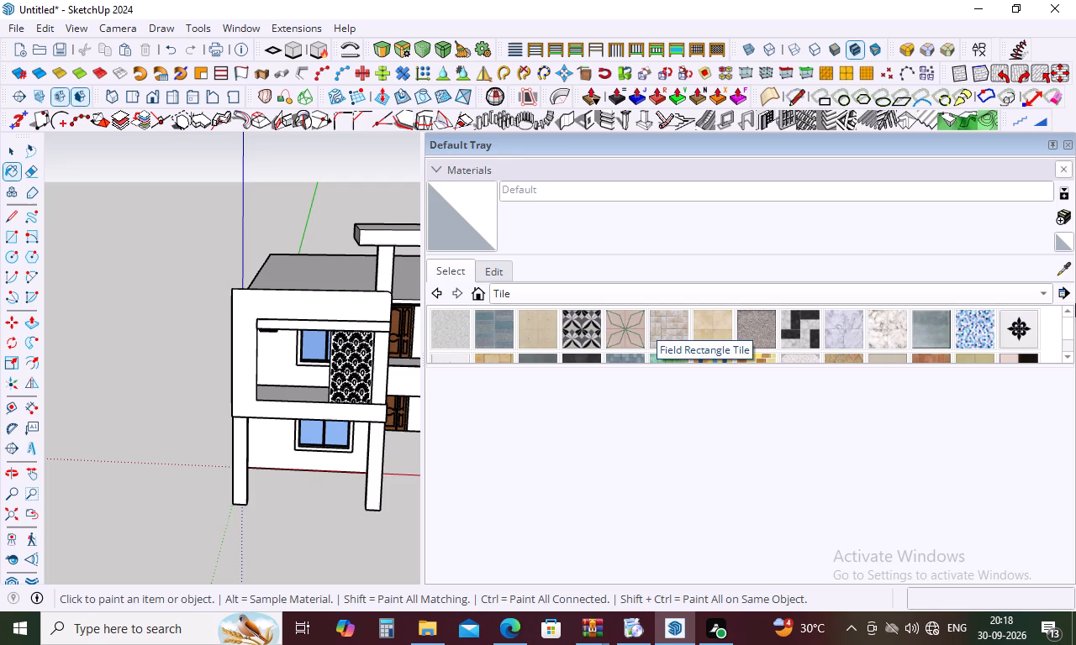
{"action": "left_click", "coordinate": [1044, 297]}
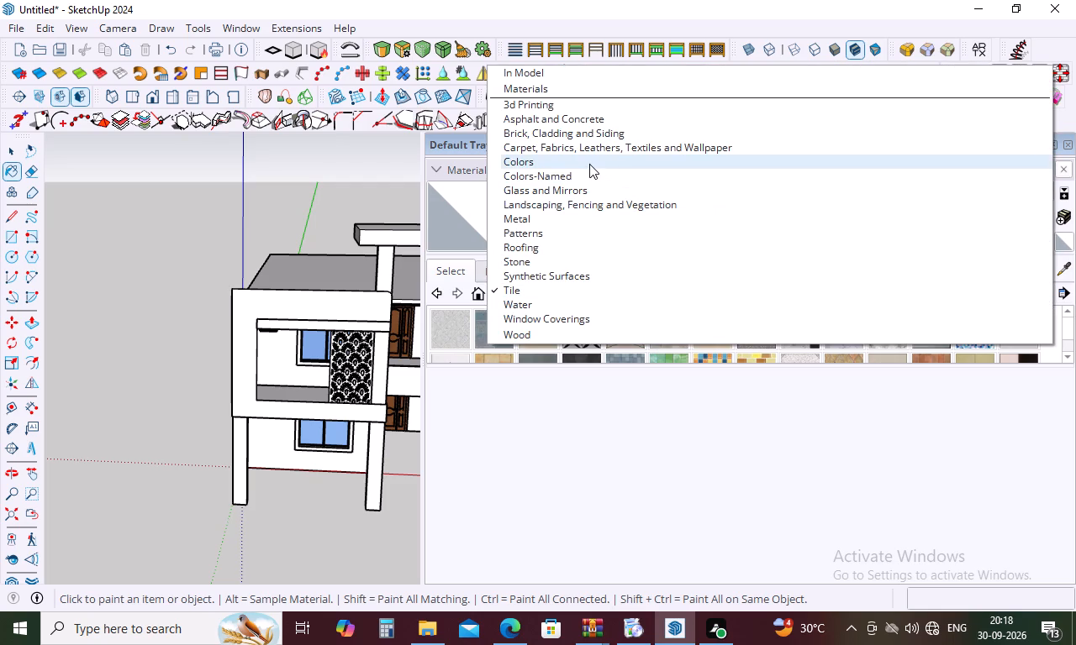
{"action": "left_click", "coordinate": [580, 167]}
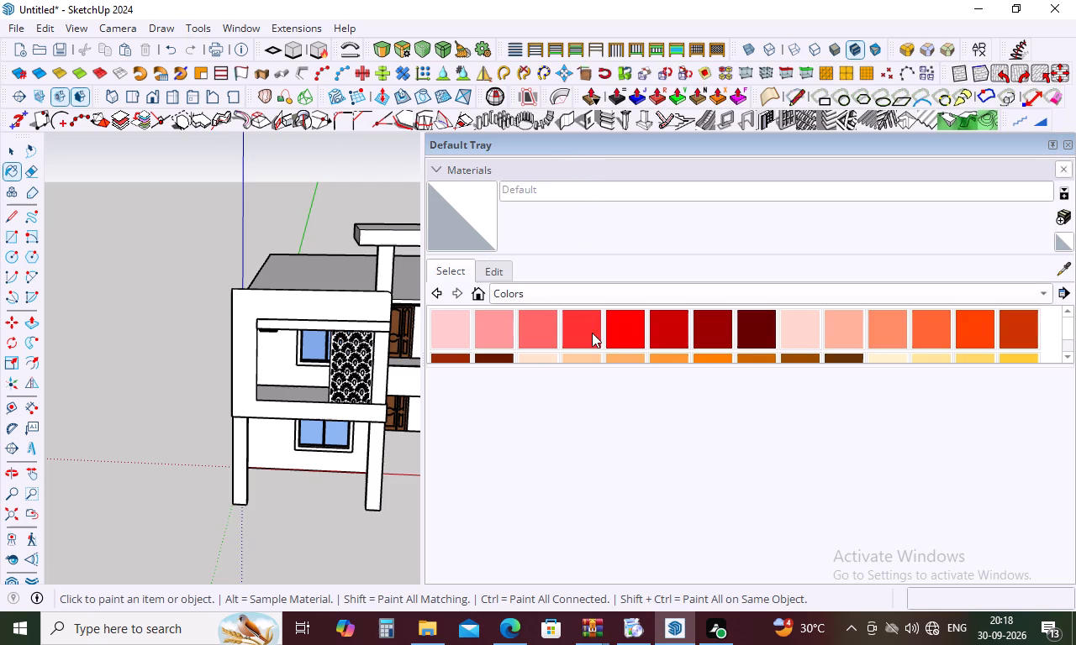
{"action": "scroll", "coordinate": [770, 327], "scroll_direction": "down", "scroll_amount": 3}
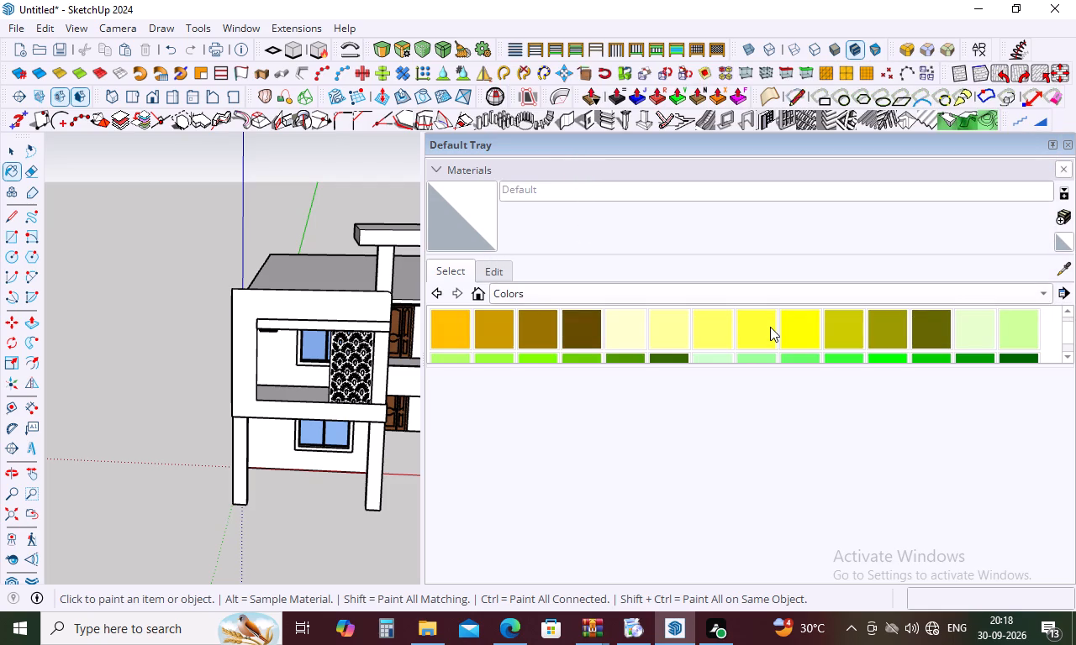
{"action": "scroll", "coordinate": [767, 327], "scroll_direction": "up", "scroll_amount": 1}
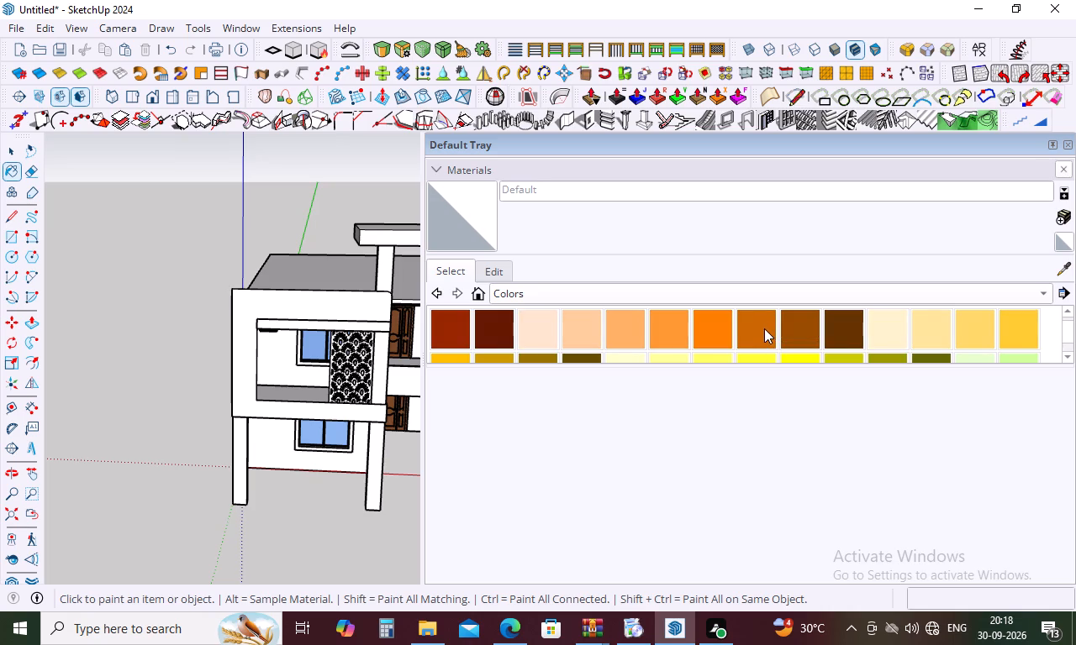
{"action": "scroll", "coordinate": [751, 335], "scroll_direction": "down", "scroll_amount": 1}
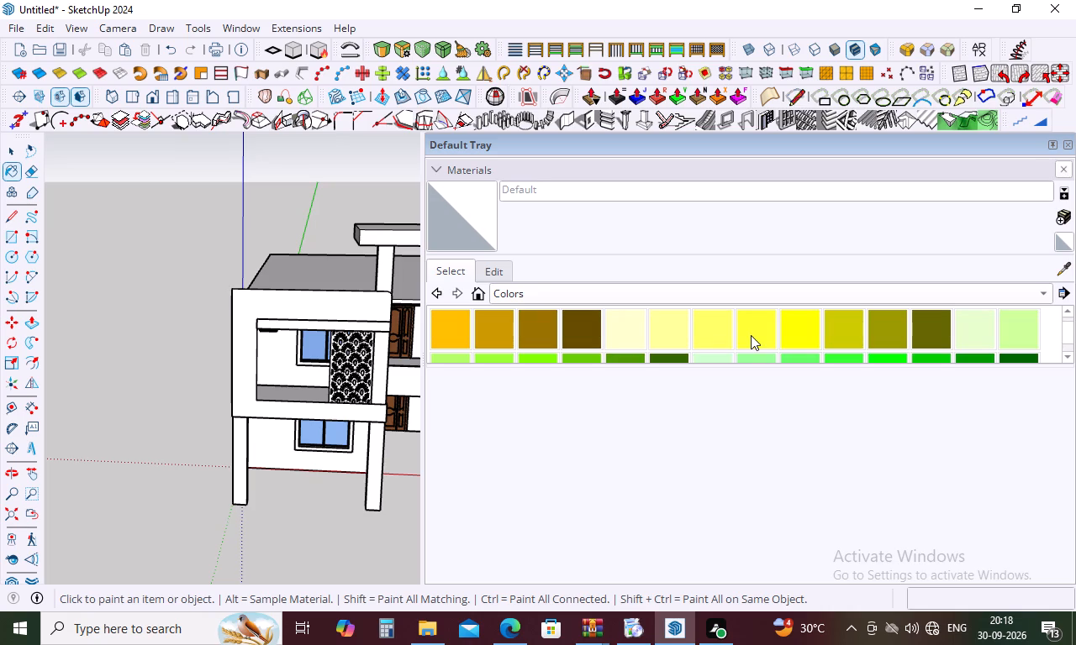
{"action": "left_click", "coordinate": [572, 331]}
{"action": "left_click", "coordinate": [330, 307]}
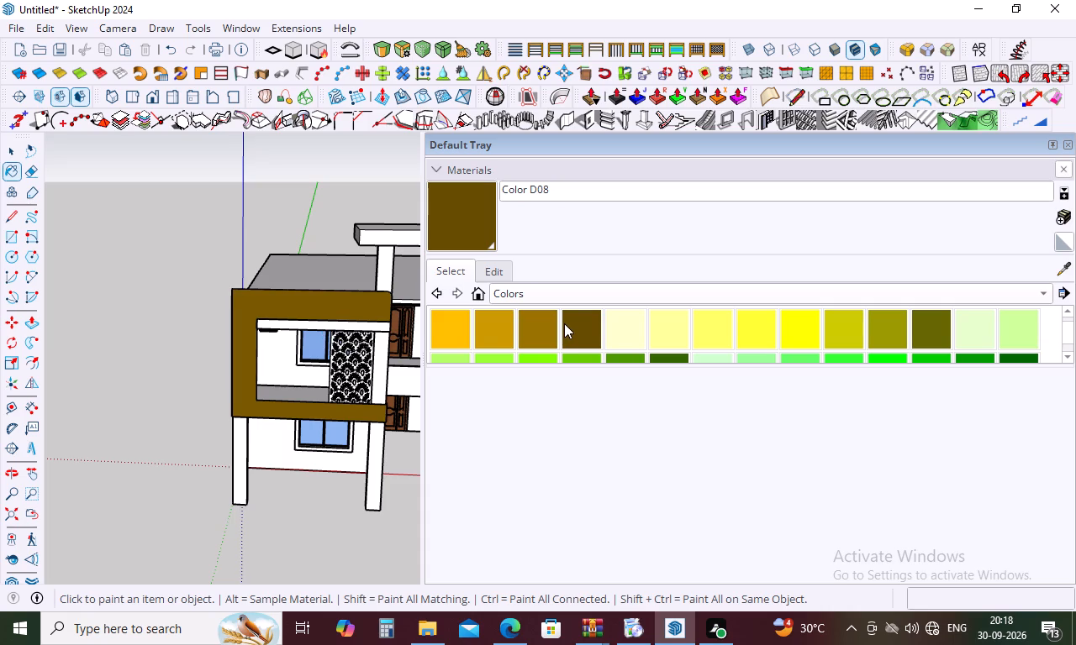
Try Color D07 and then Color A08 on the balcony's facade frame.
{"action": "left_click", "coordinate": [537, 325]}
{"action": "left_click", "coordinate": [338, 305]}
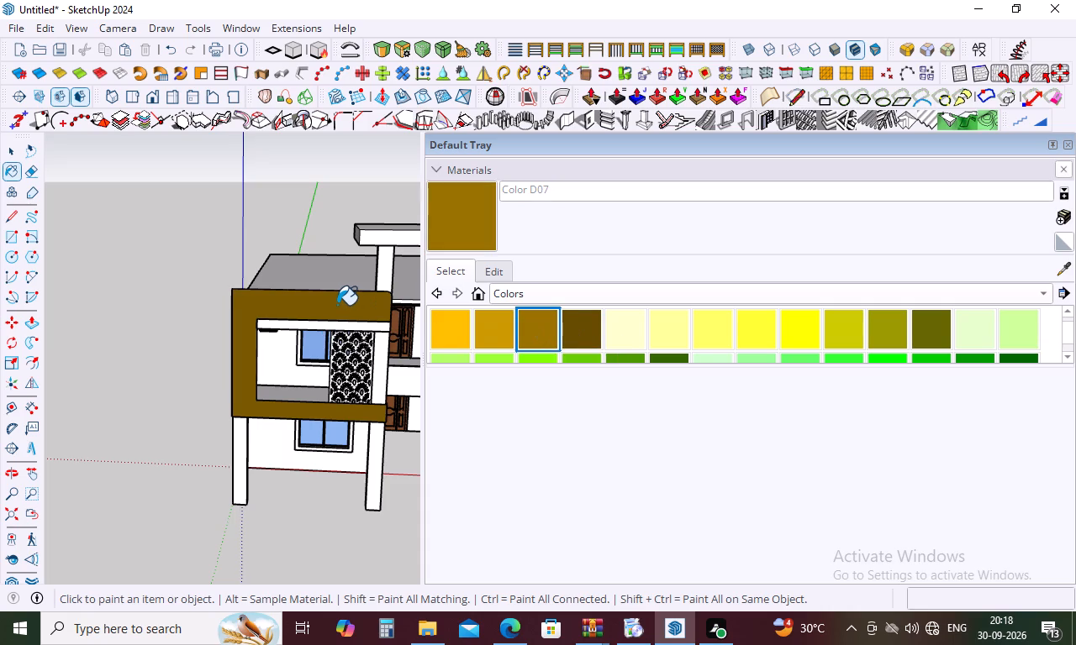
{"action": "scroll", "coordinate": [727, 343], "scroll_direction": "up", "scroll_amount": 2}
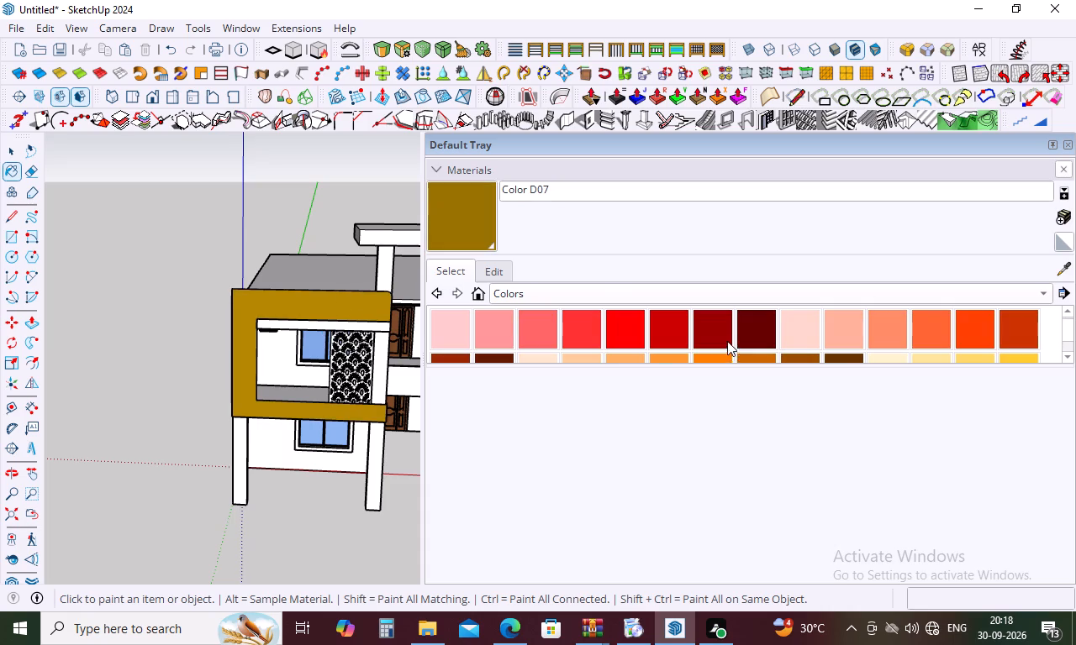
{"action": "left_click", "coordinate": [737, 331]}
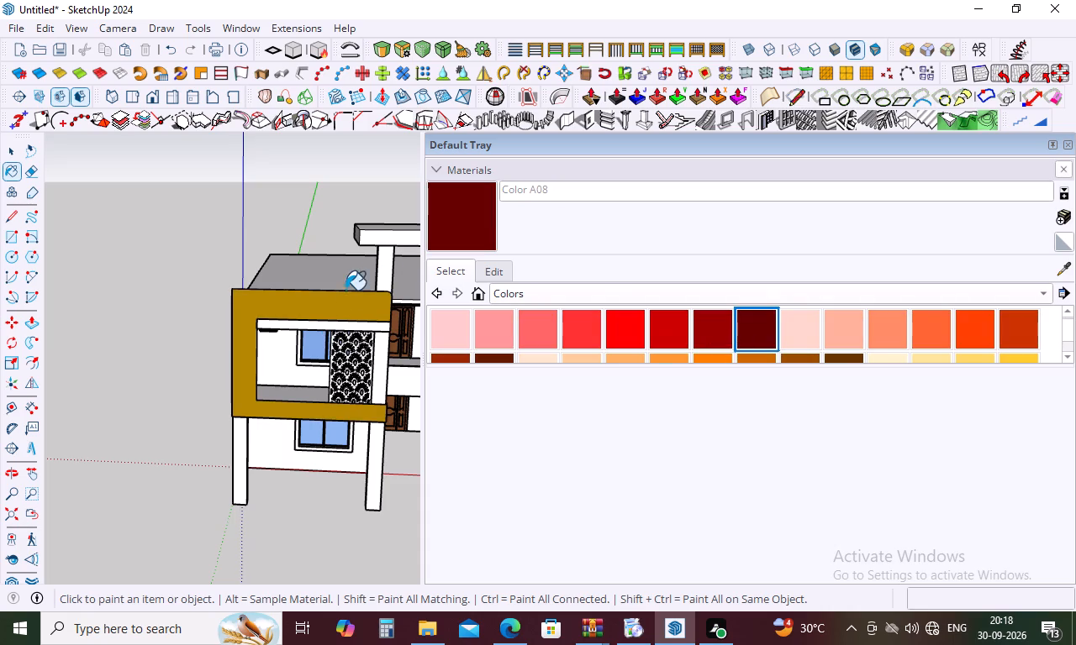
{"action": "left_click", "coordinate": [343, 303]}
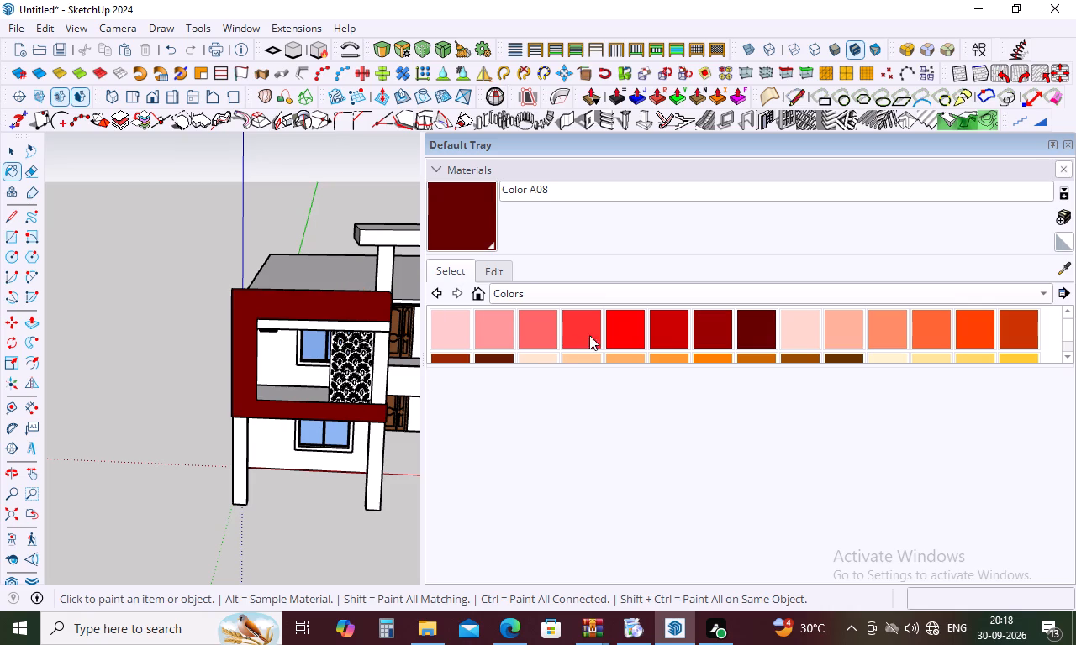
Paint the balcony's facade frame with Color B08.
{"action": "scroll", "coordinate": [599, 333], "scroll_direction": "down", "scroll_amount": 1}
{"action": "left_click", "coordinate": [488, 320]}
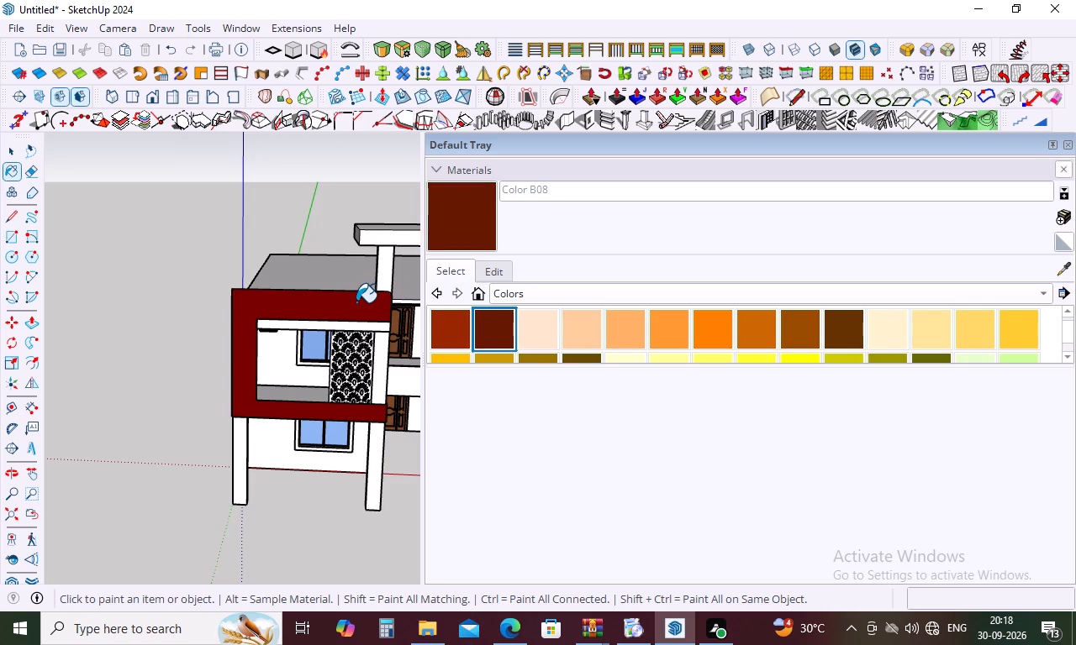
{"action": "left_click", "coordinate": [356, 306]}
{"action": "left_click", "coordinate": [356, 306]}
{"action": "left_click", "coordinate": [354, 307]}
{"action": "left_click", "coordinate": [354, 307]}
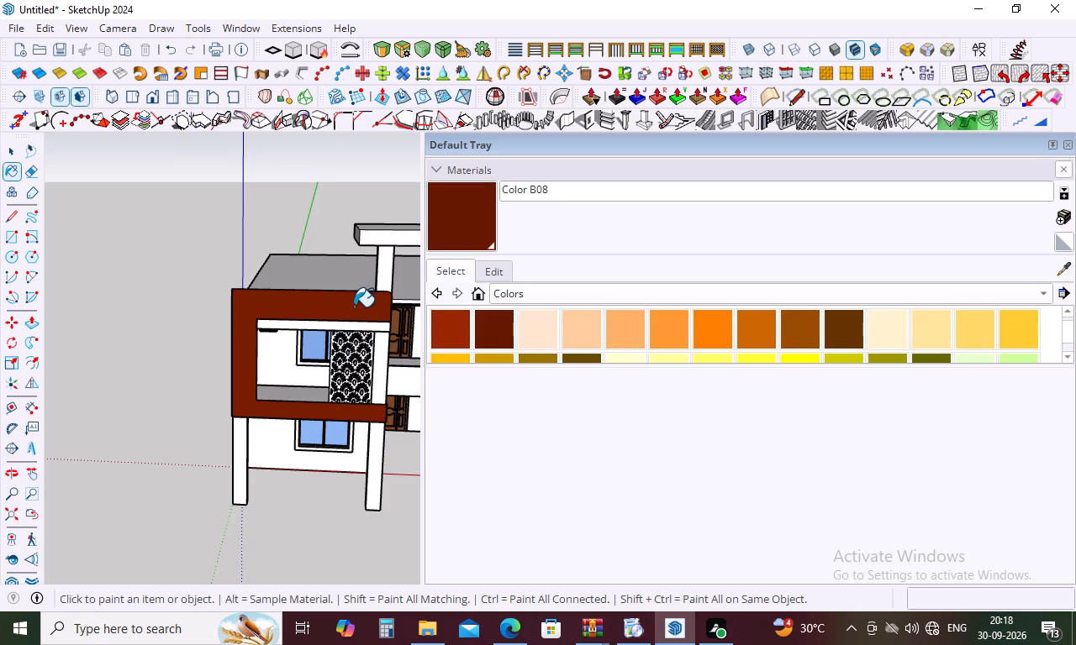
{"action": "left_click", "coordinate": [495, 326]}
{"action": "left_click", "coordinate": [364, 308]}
Paint the balcony's facade frame with the orange Color C06.
{"action": "scroll", "coordinate": [587, 337], "scroll_direction": "down", "scroll_amount": 1}
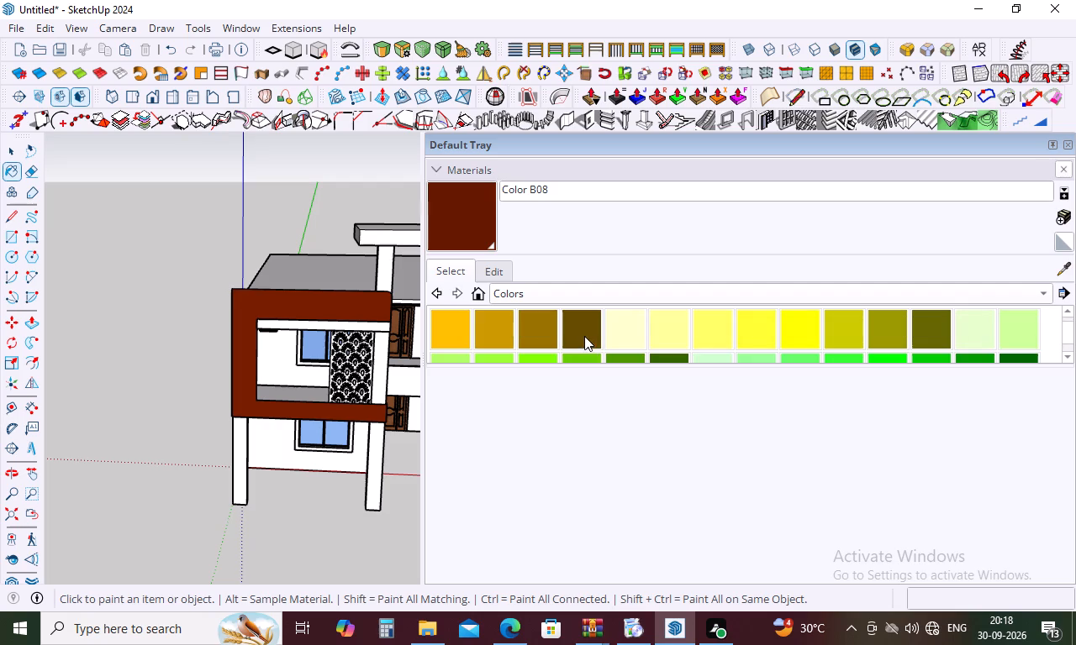
{"action": "scroll", "coordinate": [583, 336], "scroll_direction": "down", "scroll_amount": 6}
{"action": "scroll", "coordinate": [583, 336], "scroll_direction": "up", "scroll_amount": 3}
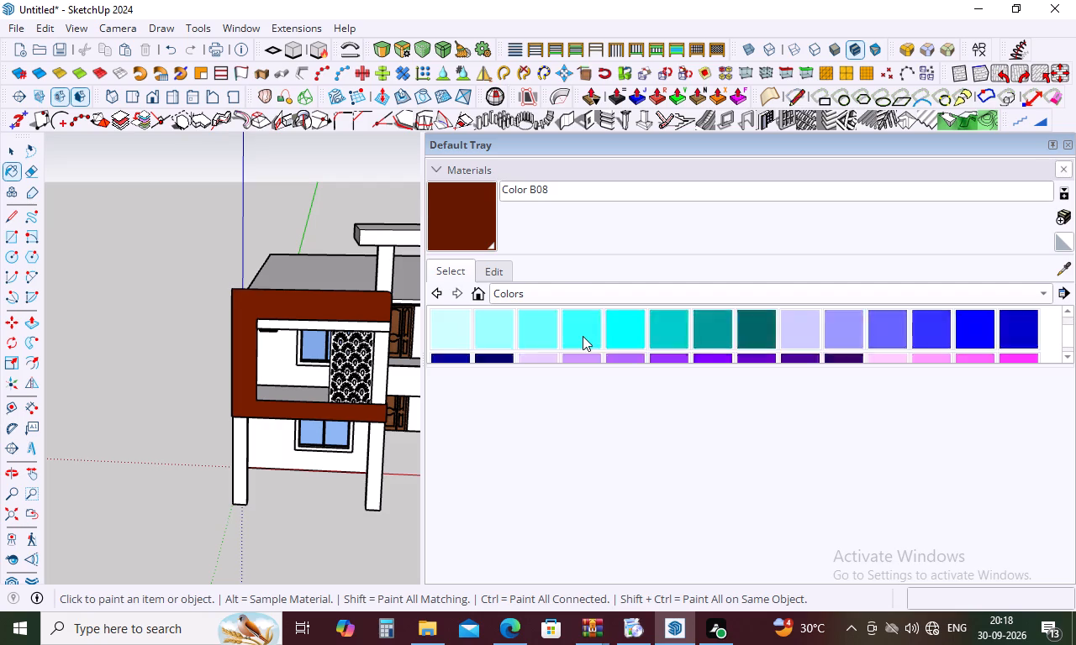
{"action": "scroll", "coordinate": [583, 336], "scroll_direction": "up", "scroll_amount": 7}
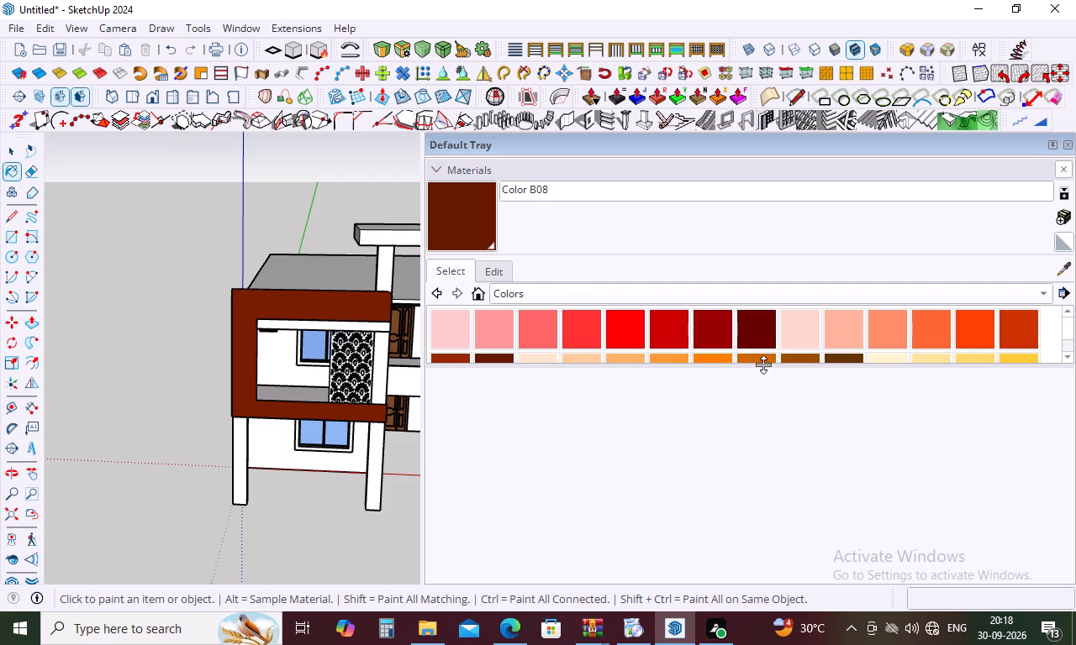
{"action": "left_click", "coordinate": [766, 359]}
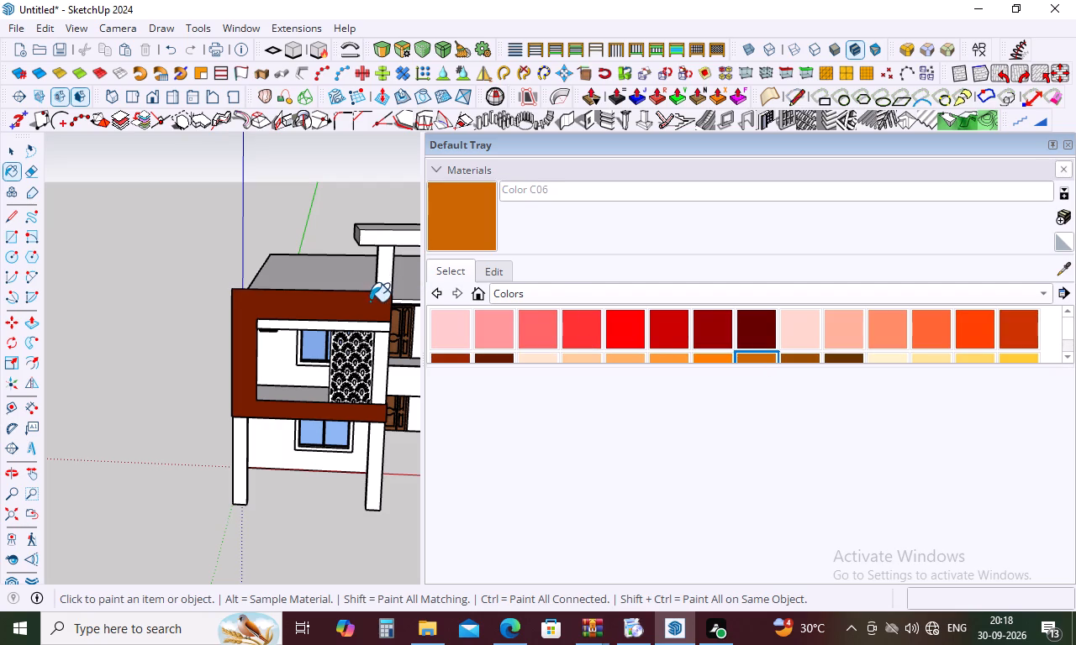
{"action": "left_click", "coordinate": [369, 302]}
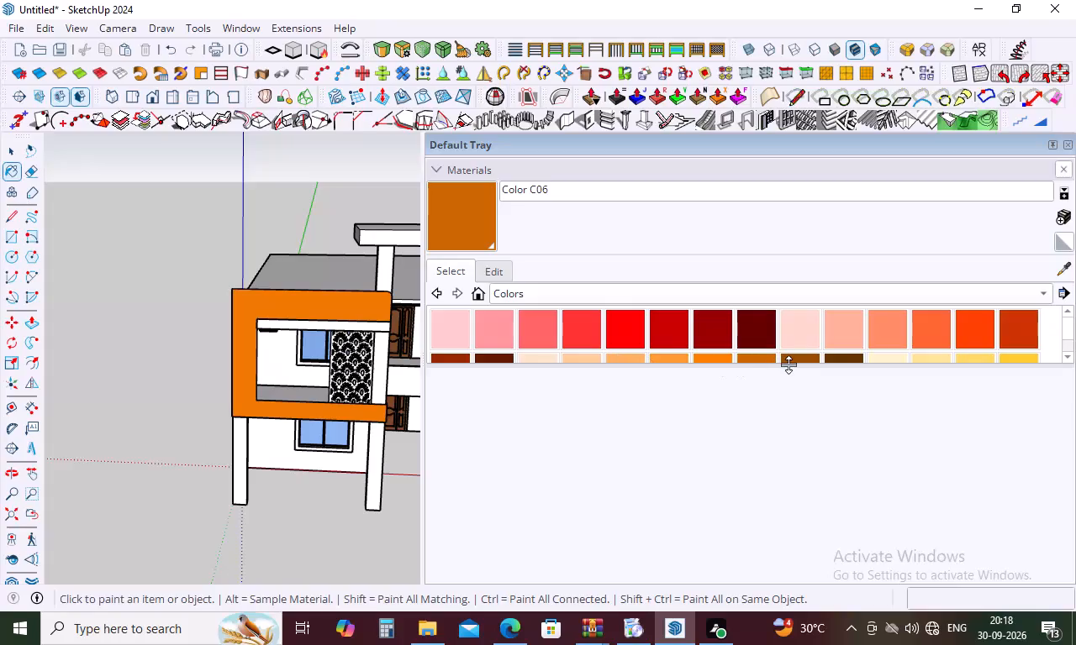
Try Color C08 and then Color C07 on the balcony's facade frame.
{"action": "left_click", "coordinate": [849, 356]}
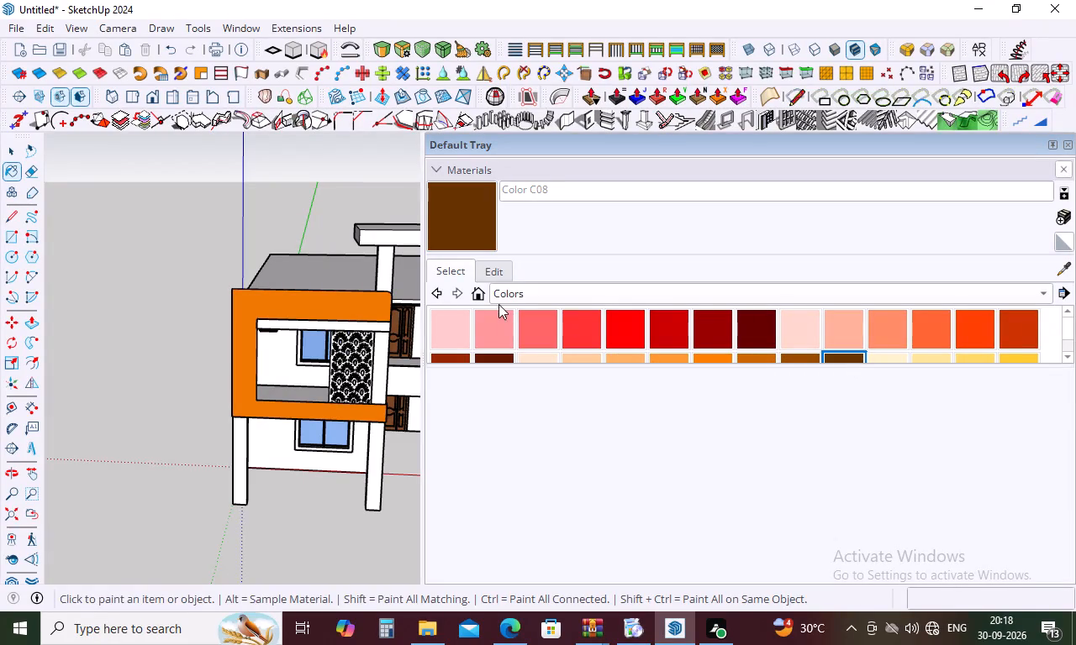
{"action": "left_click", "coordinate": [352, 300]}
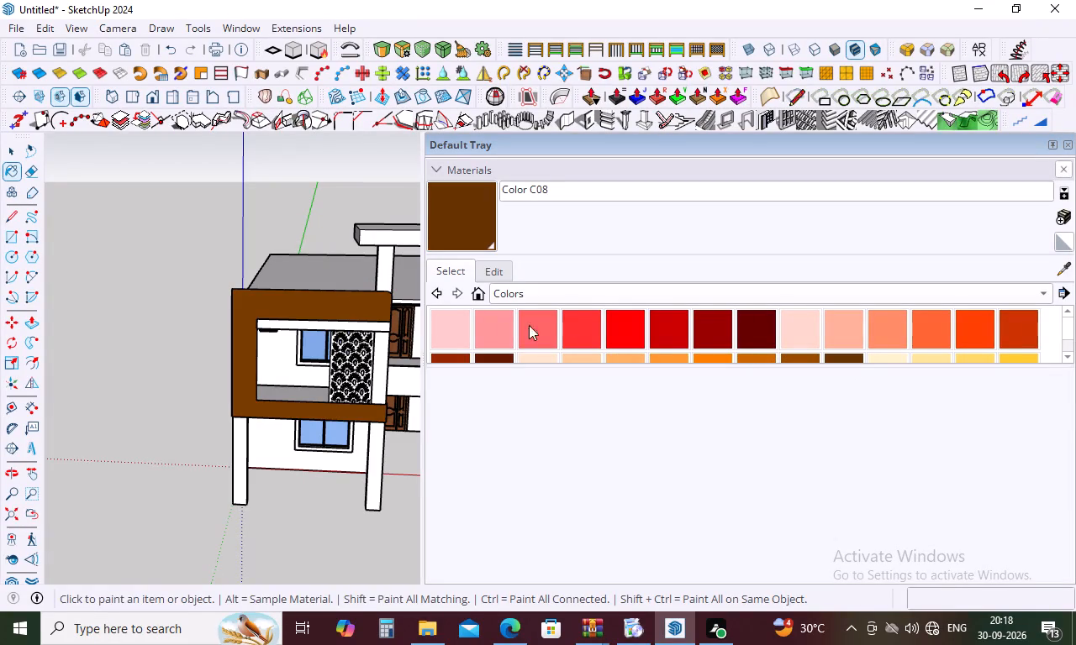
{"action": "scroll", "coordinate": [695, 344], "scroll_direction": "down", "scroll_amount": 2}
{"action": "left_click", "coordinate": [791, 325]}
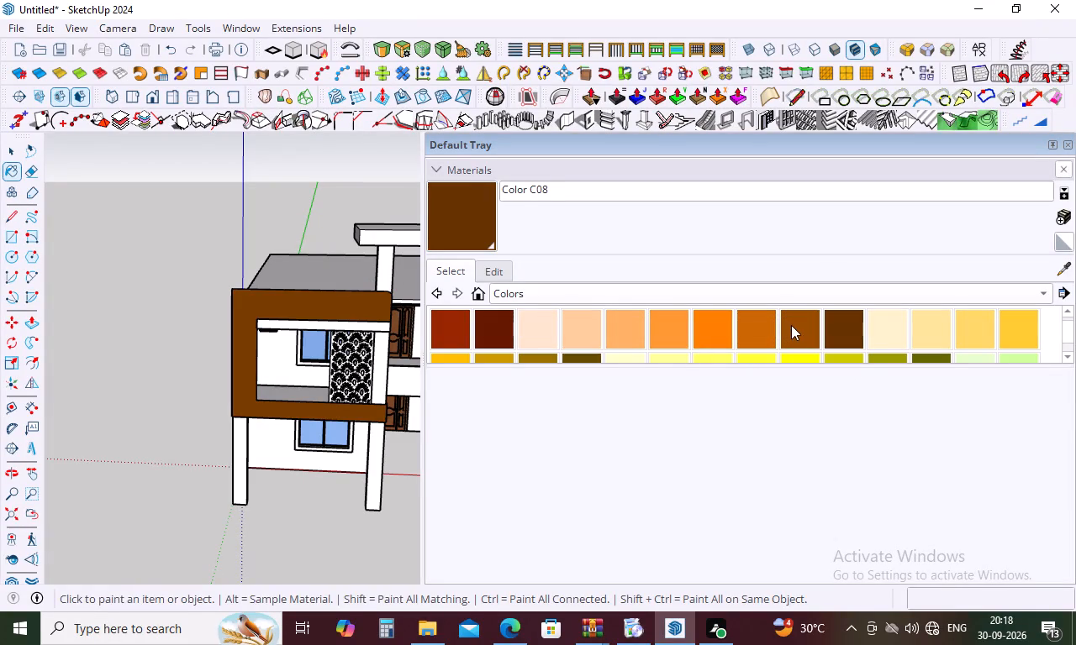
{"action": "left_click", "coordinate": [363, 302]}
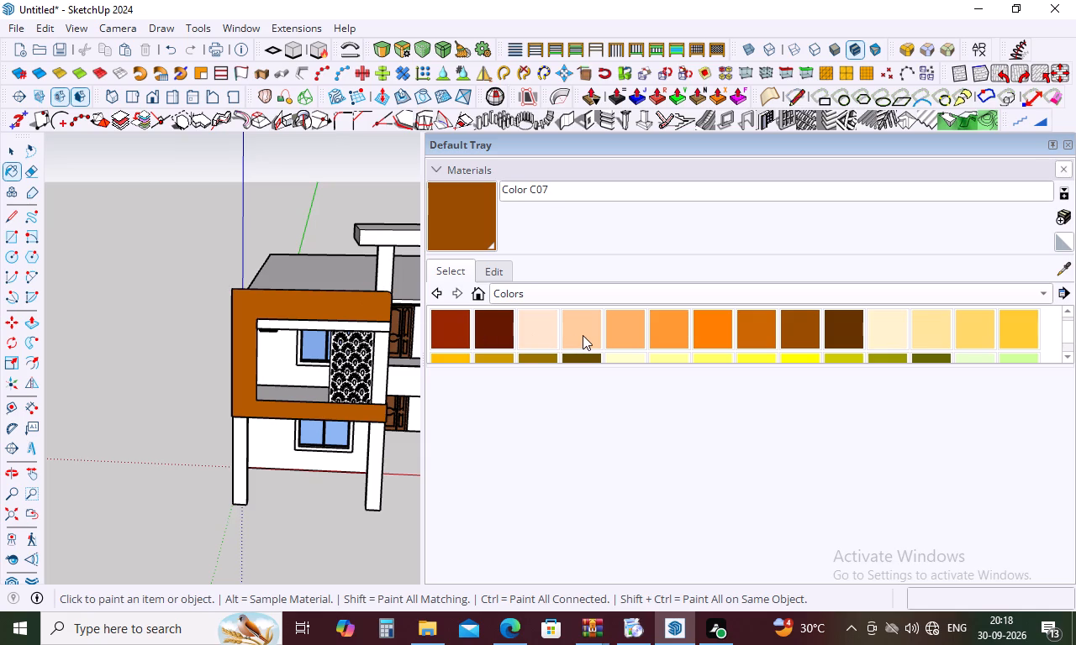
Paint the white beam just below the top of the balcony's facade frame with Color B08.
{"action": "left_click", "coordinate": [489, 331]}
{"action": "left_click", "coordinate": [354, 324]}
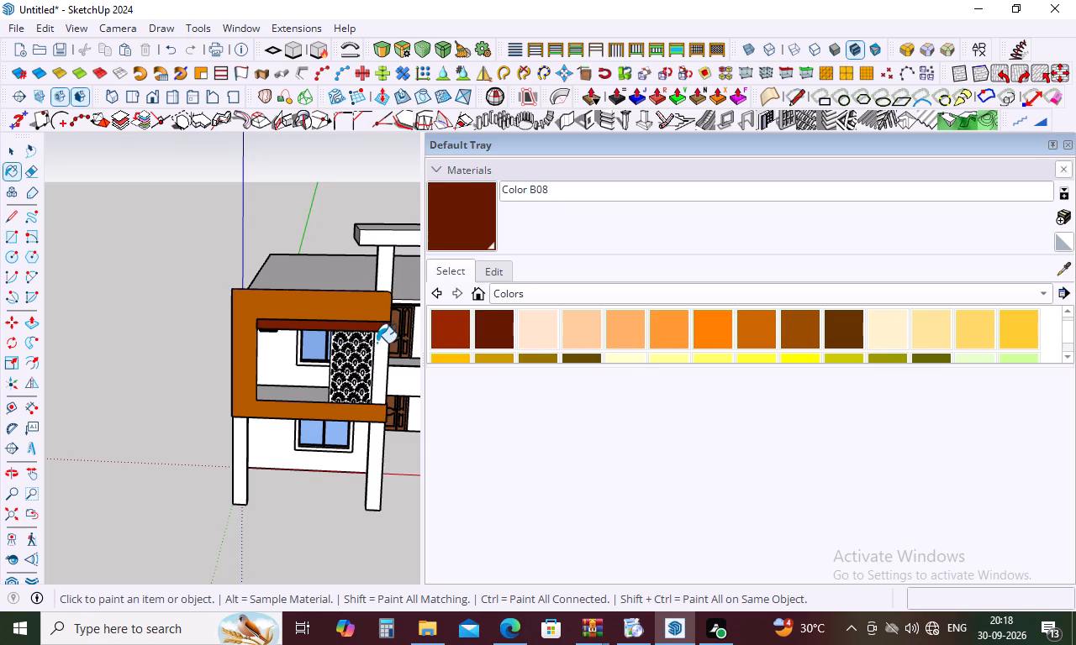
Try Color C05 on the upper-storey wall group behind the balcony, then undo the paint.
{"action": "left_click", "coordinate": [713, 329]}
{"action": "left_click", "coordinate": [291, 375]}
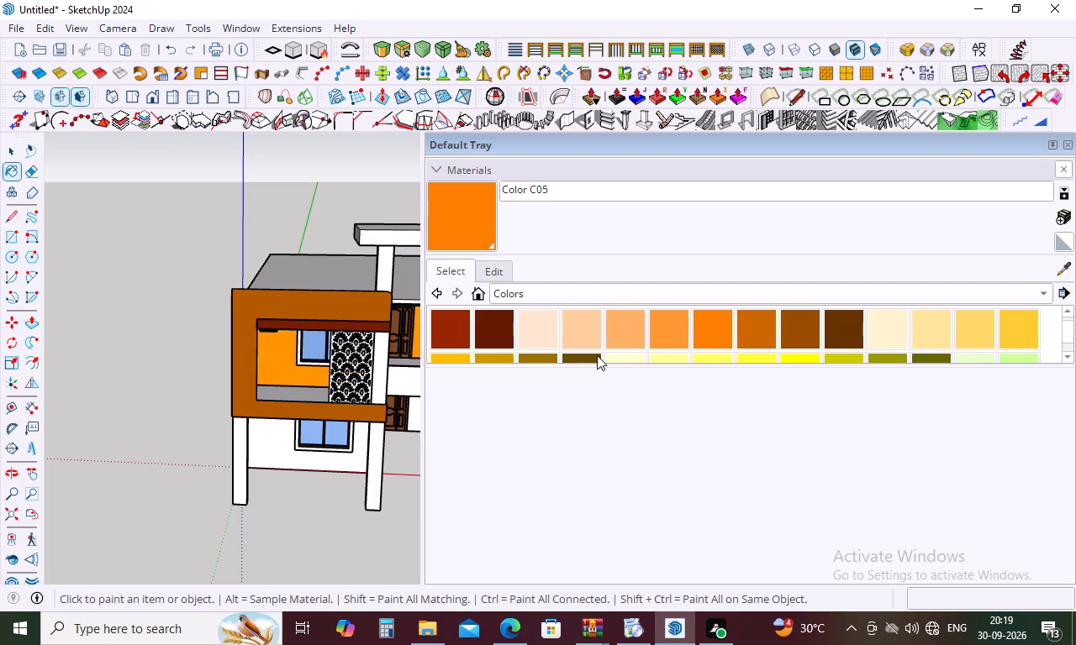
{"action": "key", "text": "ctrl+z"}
Inside the upper-storey wall group, paint only the wall face behind the balcony with Color C07.
{"action": "scroll", "coordinate": [244, 310], "scroll_direction": "down", "scroll_amount": 4}
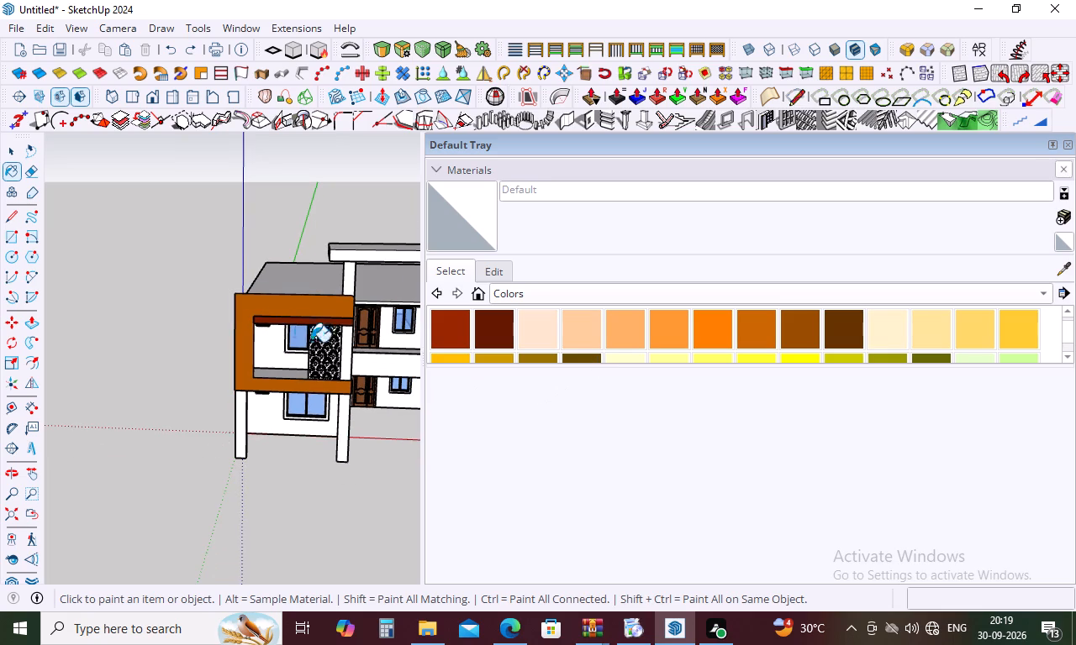
{"action": "key", "text": "space"}
{"action": "scroll", "coordinate": [273, 354], "scroll_direction": "up", "scroll_amount": 3}
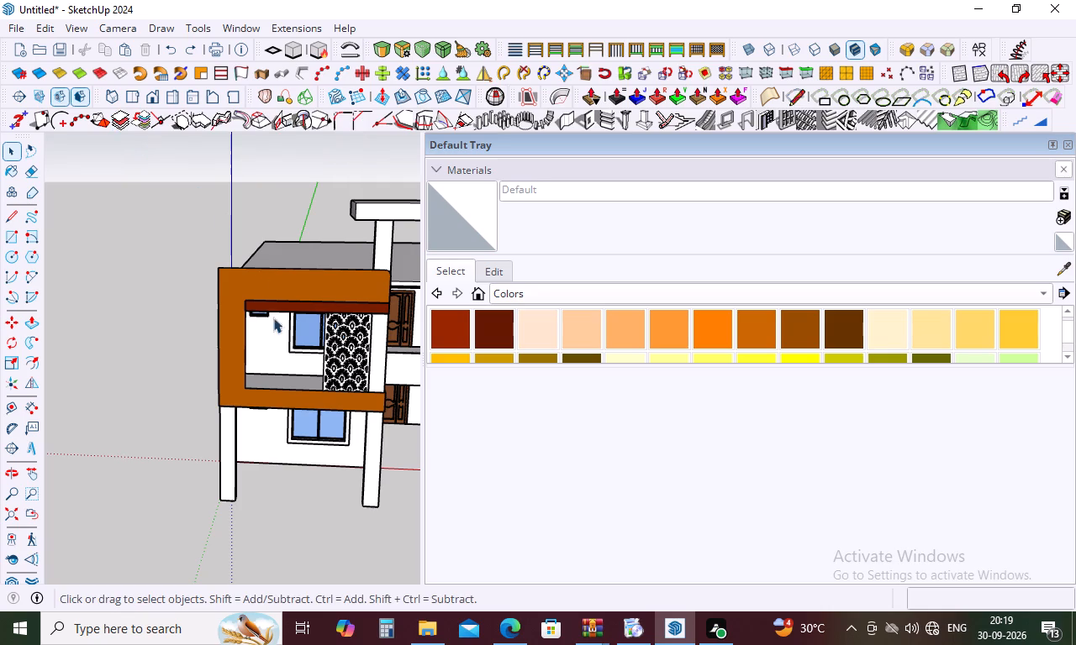
{"action": "double_click", "coordinate": [282, 349]}
{"action": "left_click", "coordinate": [282, 349]}
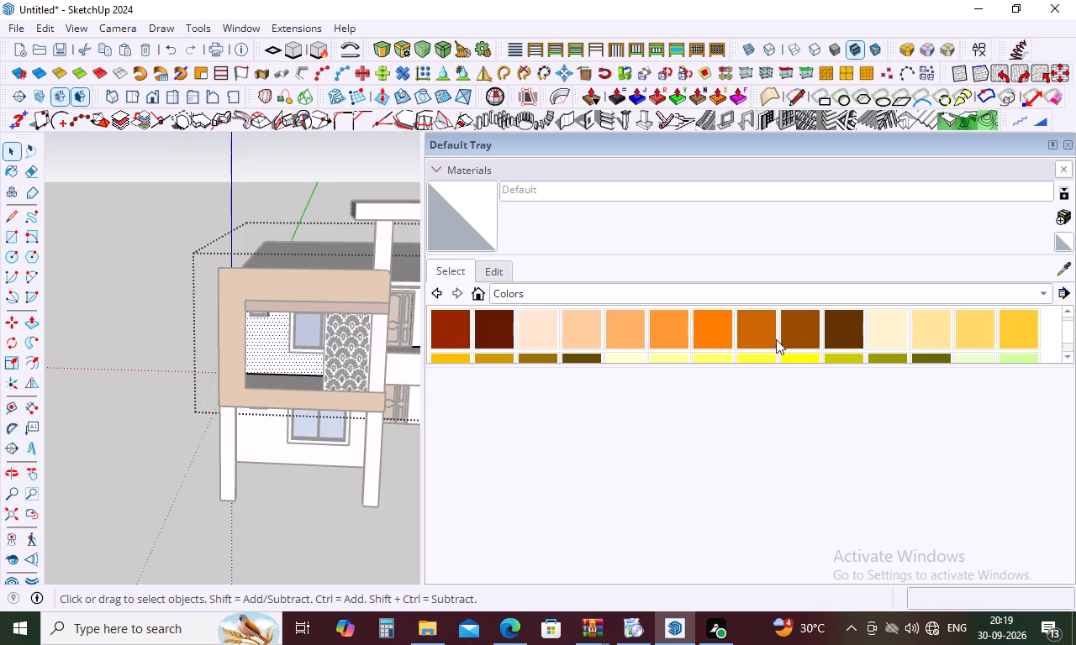
{"action": "left_click", "coordinate": [787, 337]}
{"action": "left_click", "coordinate": [290, 370]}
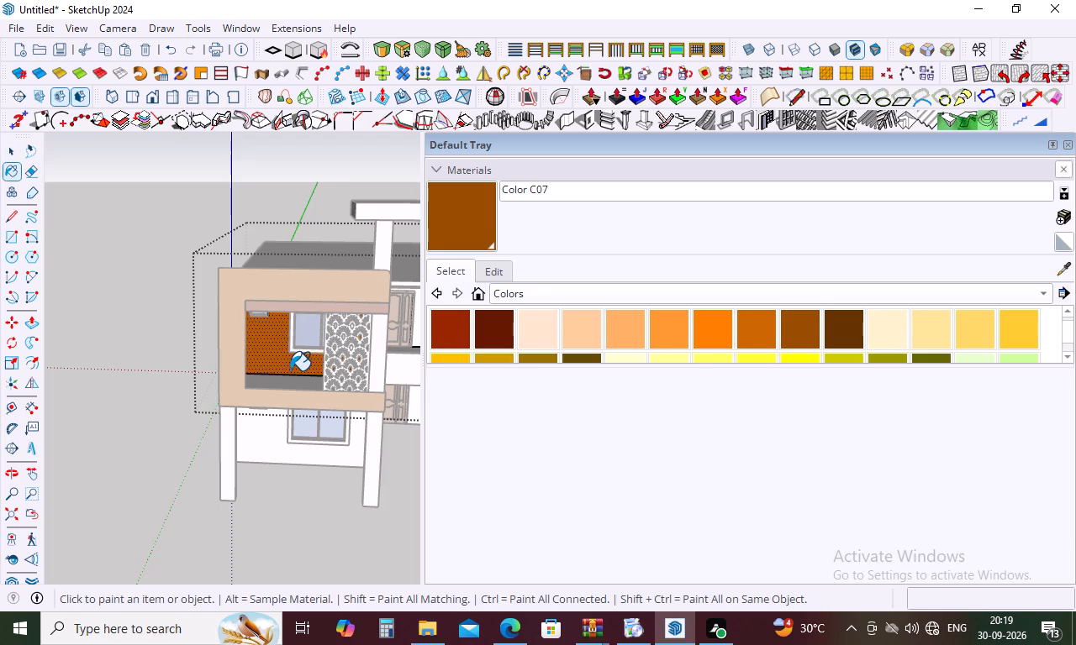
Inside the roof slab group, try Color C07 on the balcony's ceiling face, then paint it with Color C06.
{"action": "middle_click_drag", "start_coordinate": [291, 354], "coordinate": [335, 176]}
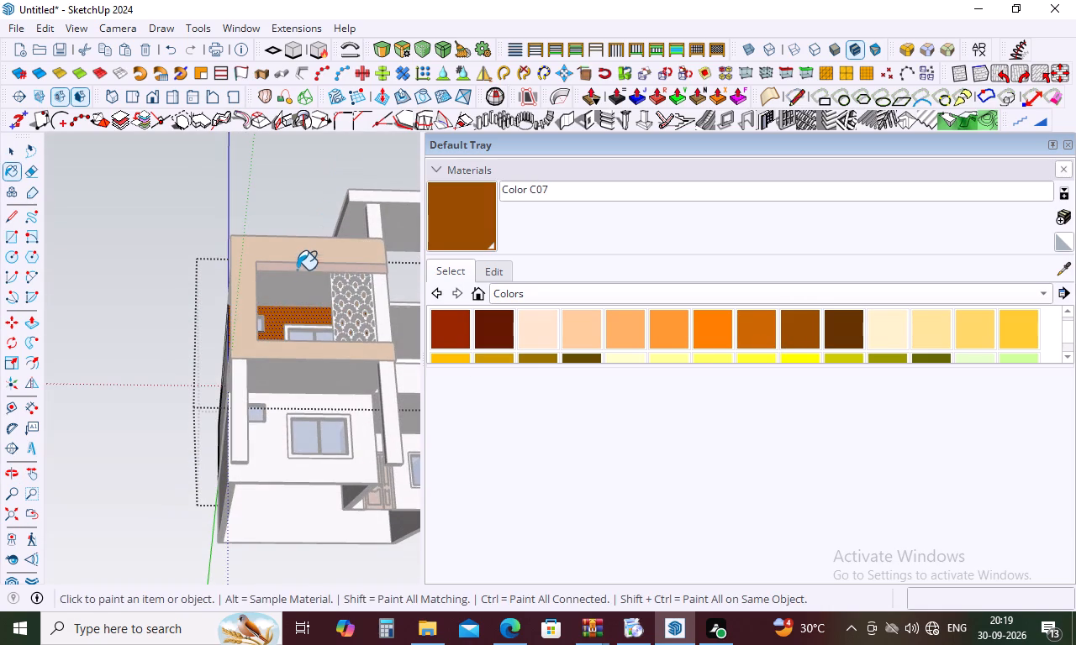
{"action": "key", "text": "space"}
{"action": "left_click", "coordinate": [294, 289]}
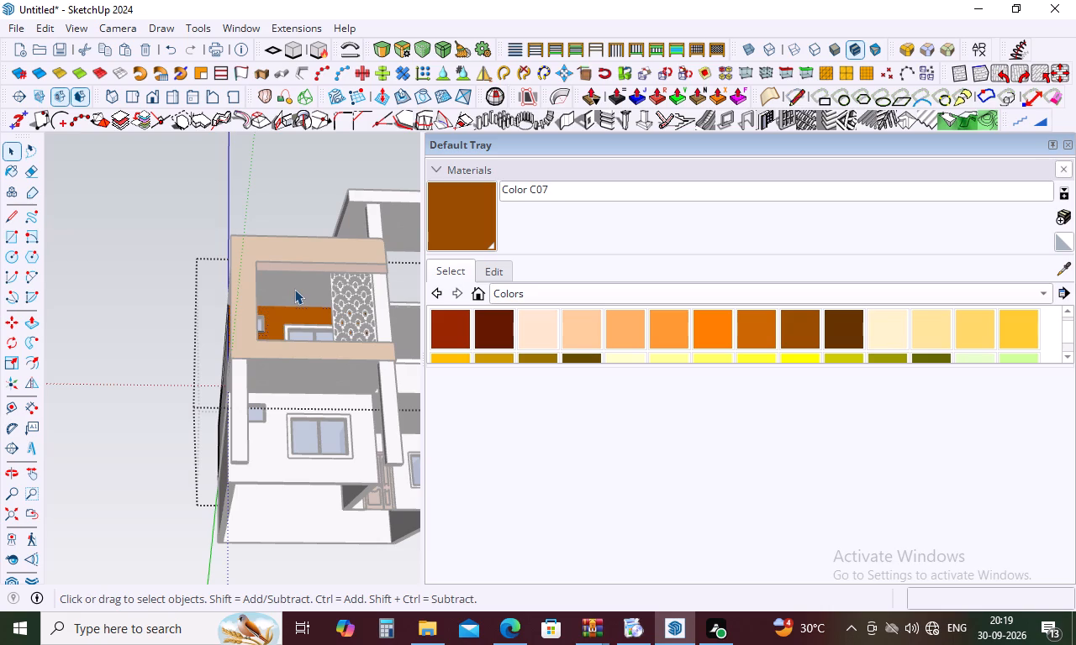
{"action": "left_click", "coordinate": [299, 289]}
{"action": "double_click", "coordinate": [299, 289]}
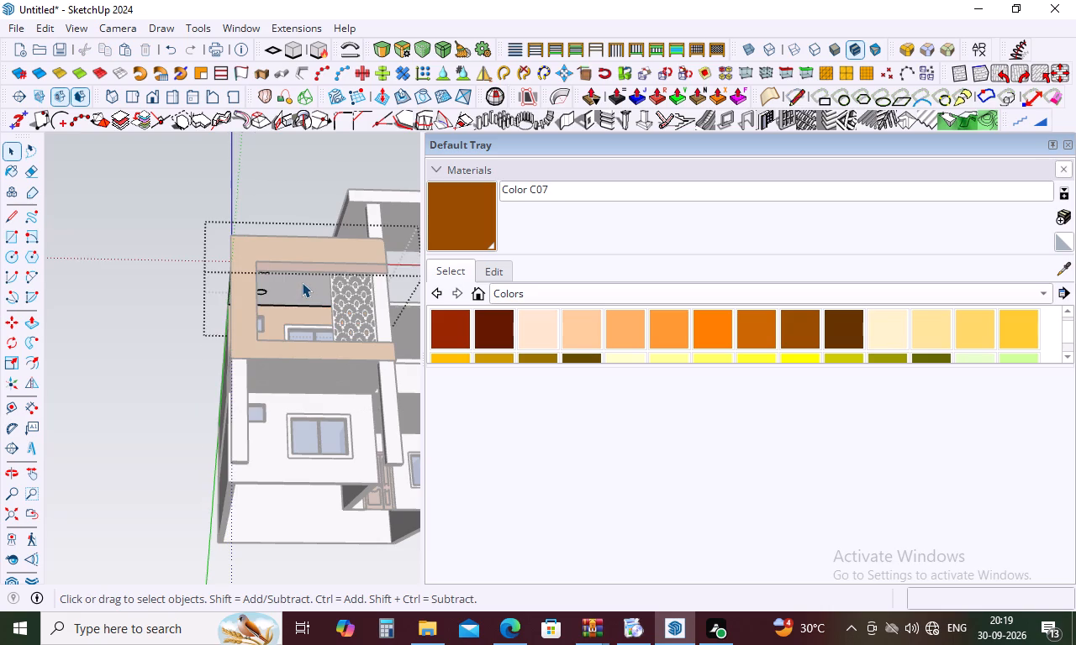
{"action": "left_click", "coordinate": [302, 282]}
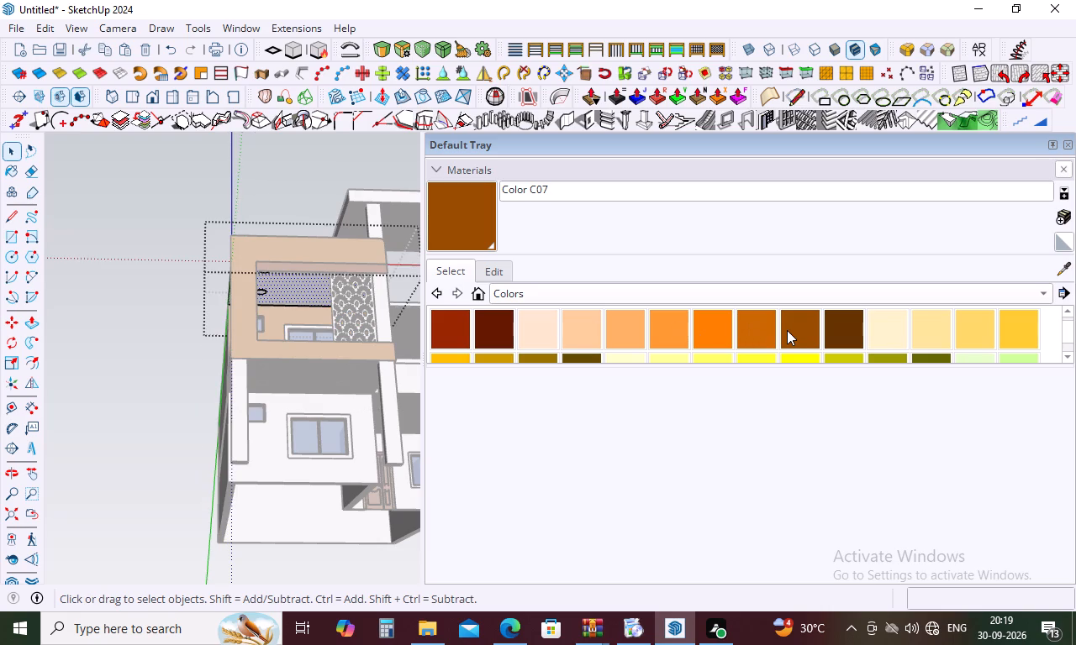
{"action": "left_click", "coordinate": [789, 330]}
{"action": "left_click", "coordinate": [296, 286]}
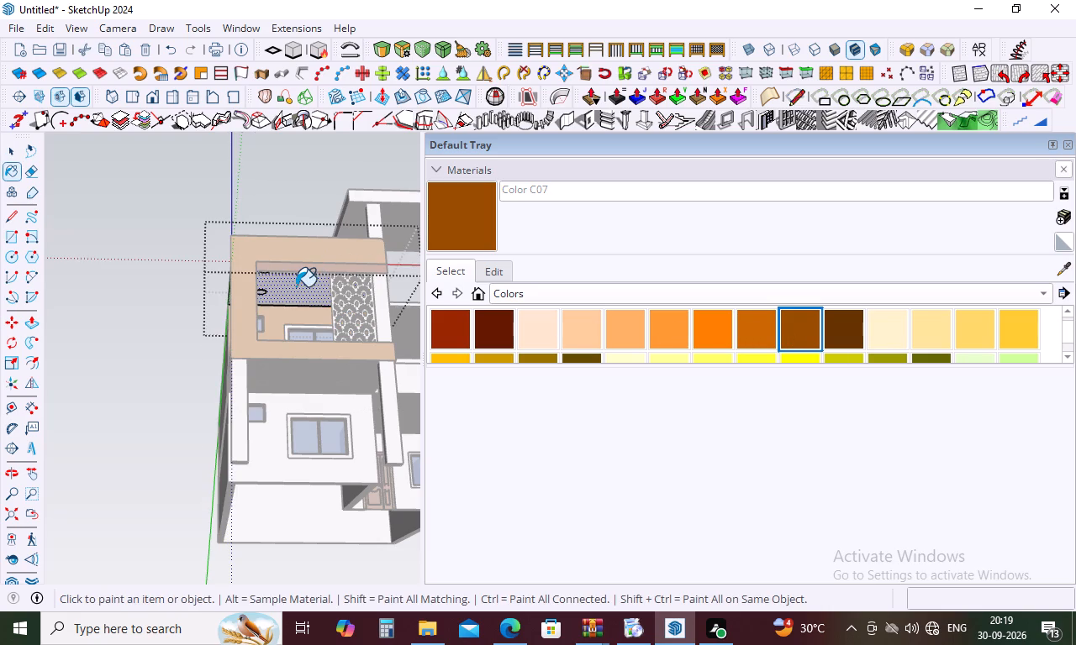
{"action": "left_click", "coordinate": [748, 329]}
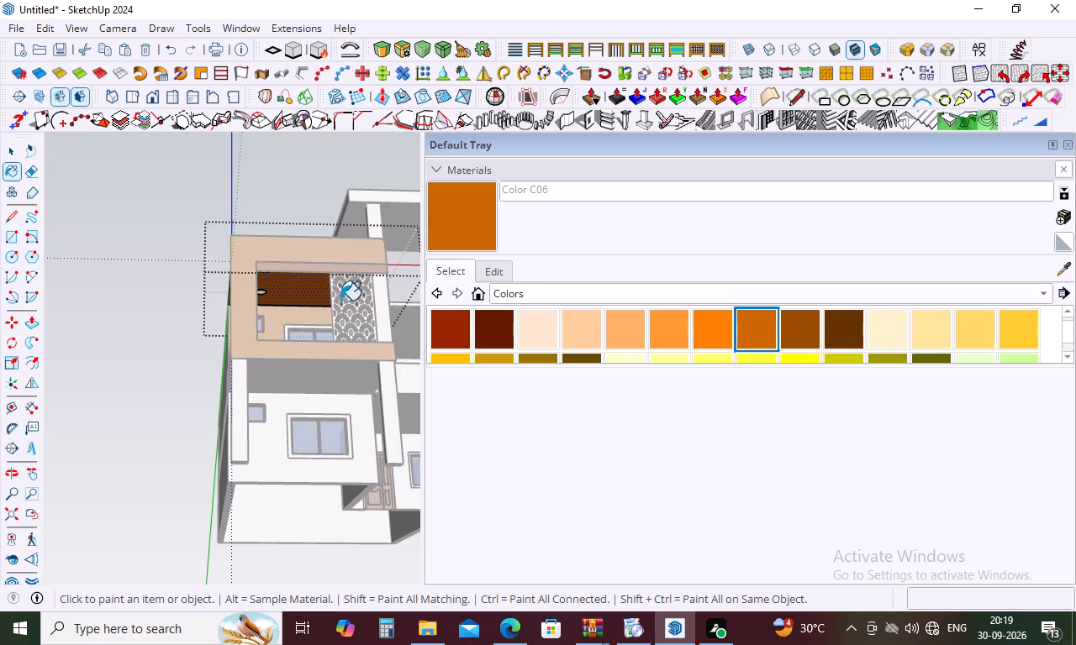
{"action": "left_click", "coordinate": [306, 295]}
{"action": "key", "text": "space"}
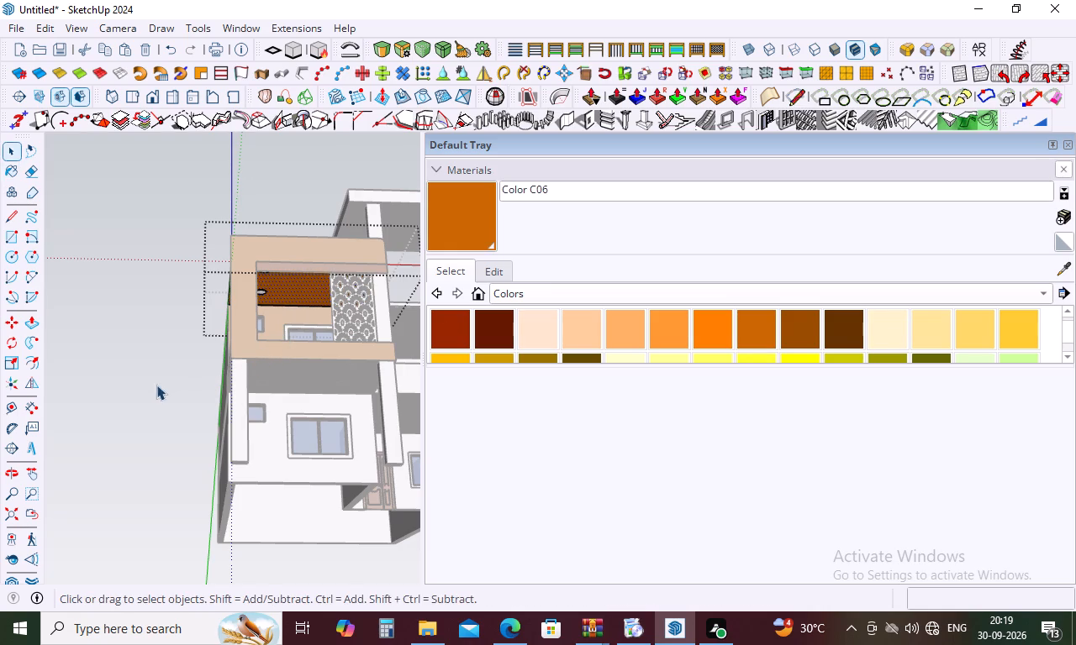
{"action": "left_click", "coordinate": [156, 385]}
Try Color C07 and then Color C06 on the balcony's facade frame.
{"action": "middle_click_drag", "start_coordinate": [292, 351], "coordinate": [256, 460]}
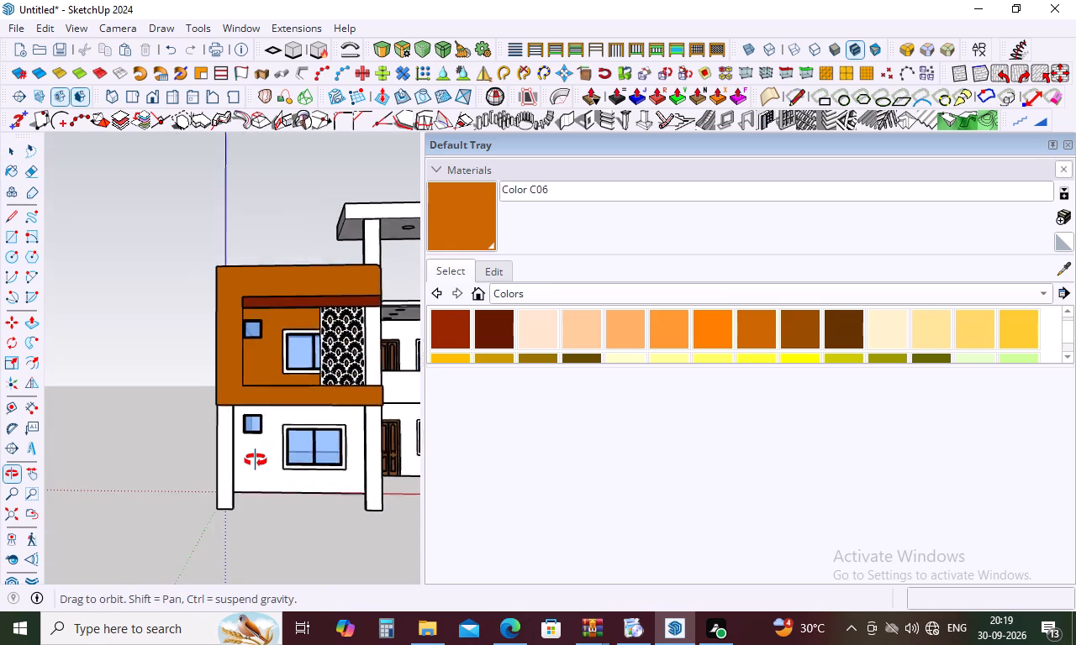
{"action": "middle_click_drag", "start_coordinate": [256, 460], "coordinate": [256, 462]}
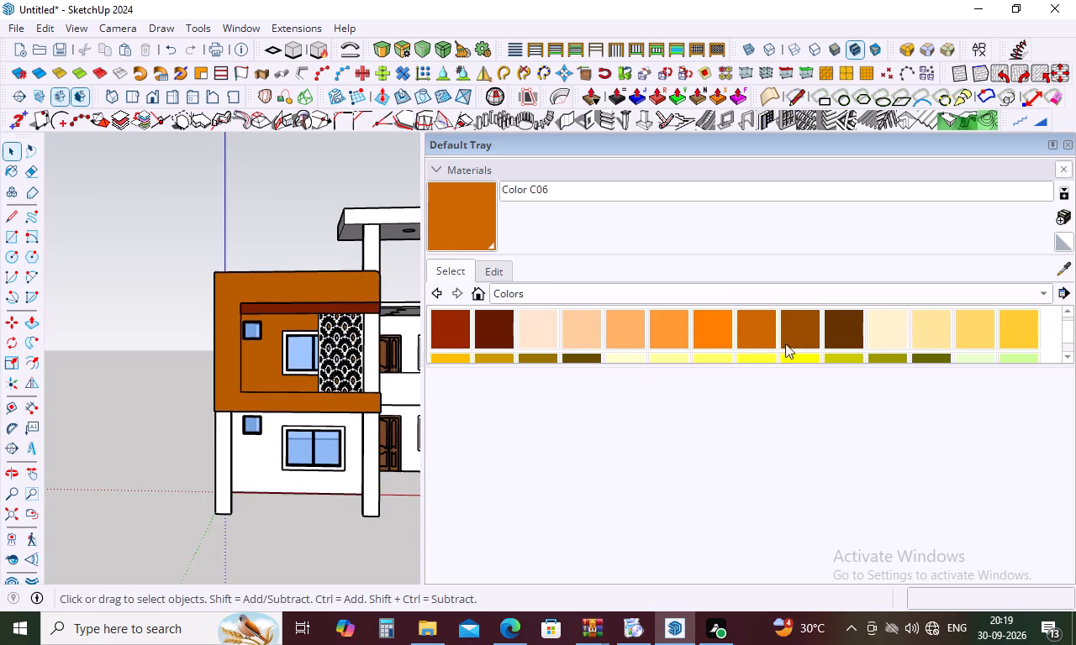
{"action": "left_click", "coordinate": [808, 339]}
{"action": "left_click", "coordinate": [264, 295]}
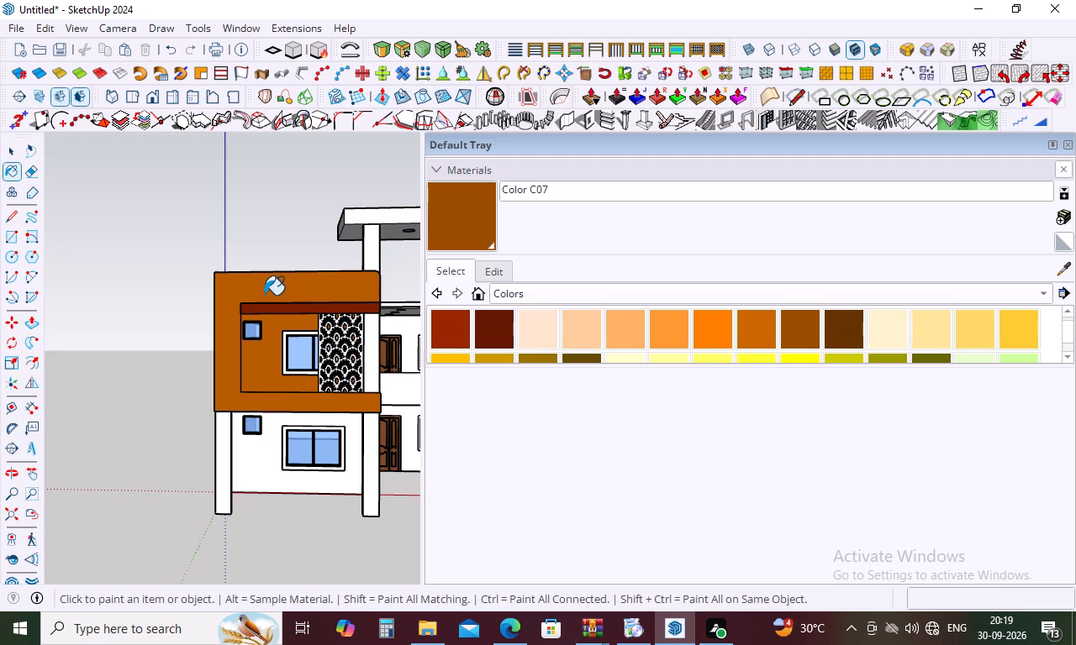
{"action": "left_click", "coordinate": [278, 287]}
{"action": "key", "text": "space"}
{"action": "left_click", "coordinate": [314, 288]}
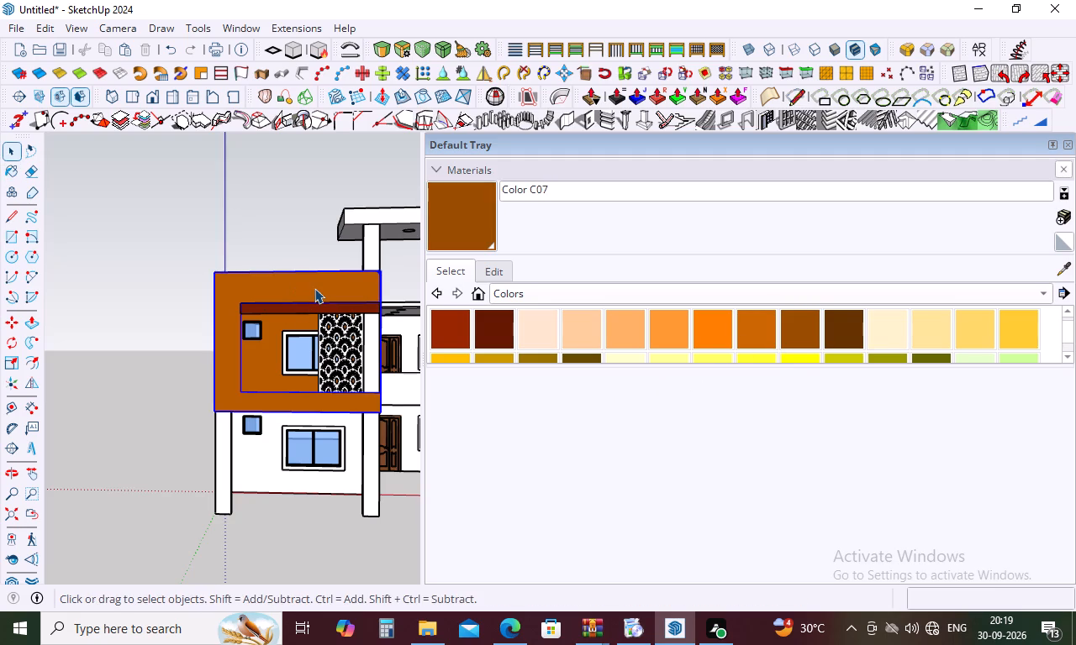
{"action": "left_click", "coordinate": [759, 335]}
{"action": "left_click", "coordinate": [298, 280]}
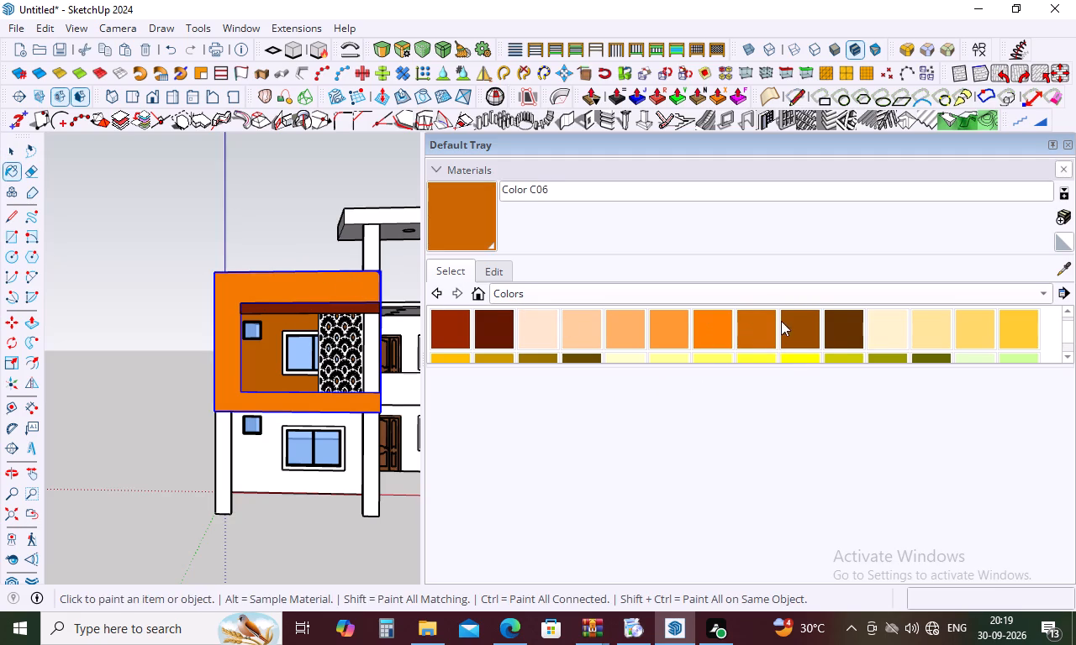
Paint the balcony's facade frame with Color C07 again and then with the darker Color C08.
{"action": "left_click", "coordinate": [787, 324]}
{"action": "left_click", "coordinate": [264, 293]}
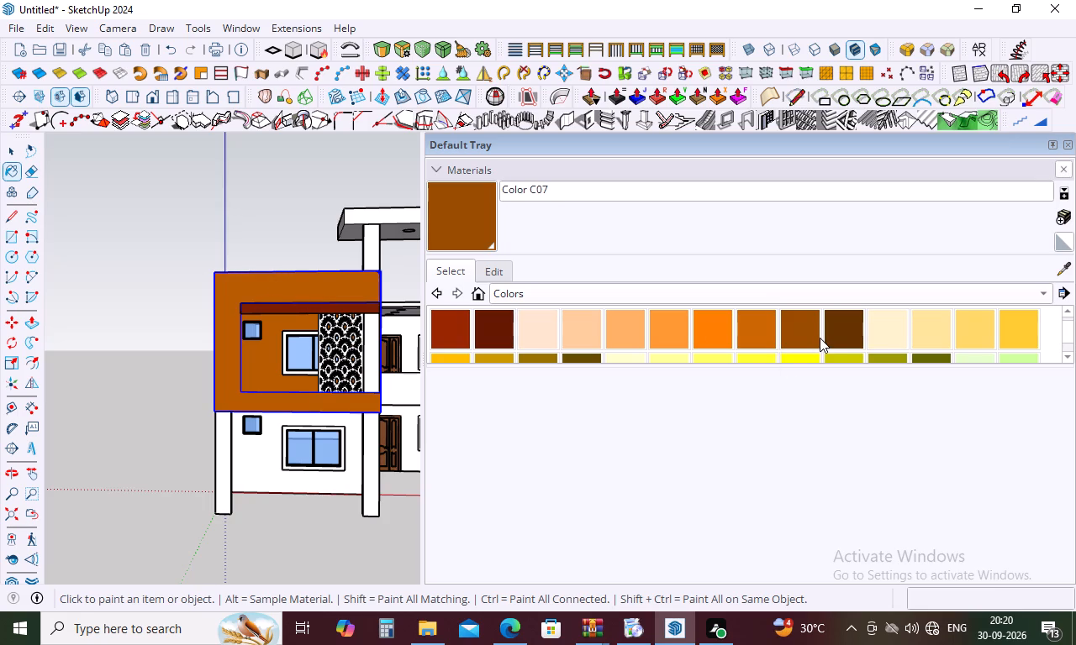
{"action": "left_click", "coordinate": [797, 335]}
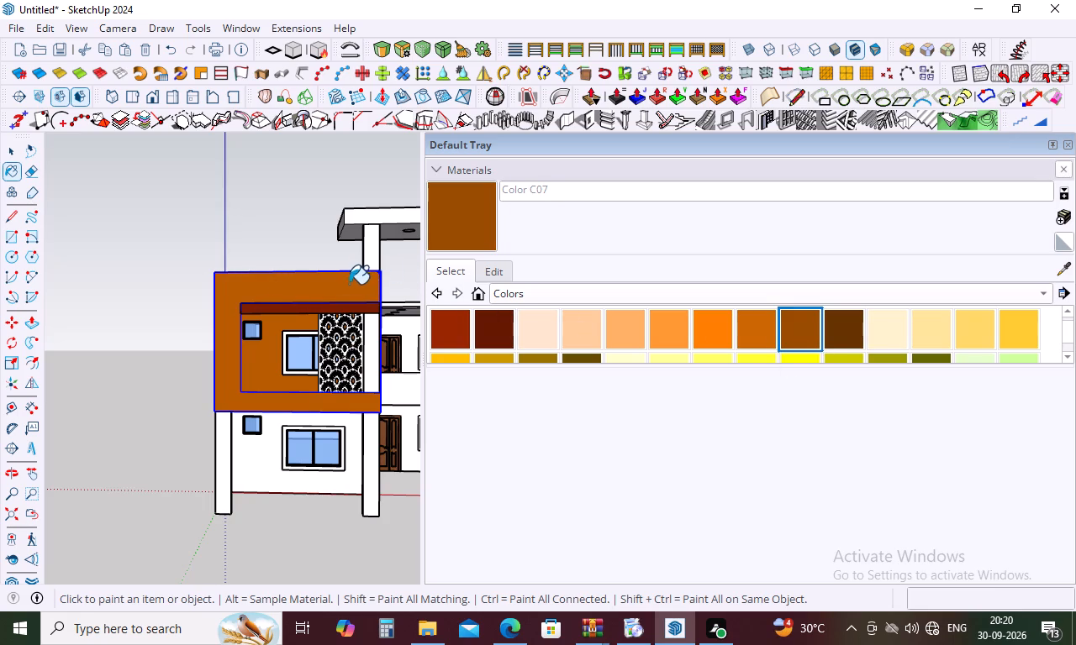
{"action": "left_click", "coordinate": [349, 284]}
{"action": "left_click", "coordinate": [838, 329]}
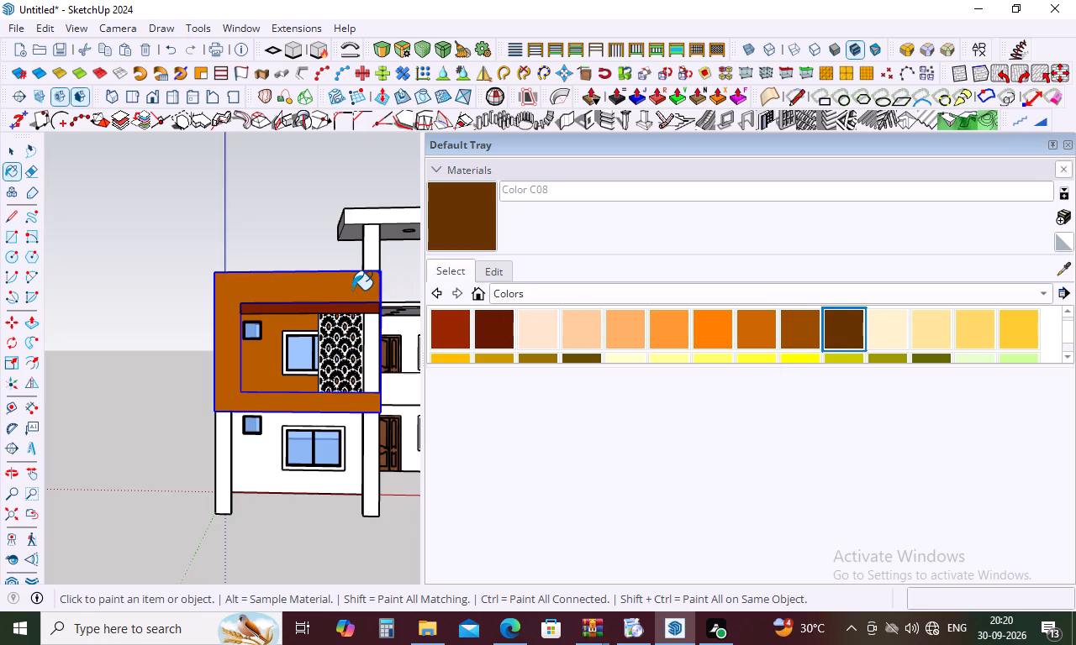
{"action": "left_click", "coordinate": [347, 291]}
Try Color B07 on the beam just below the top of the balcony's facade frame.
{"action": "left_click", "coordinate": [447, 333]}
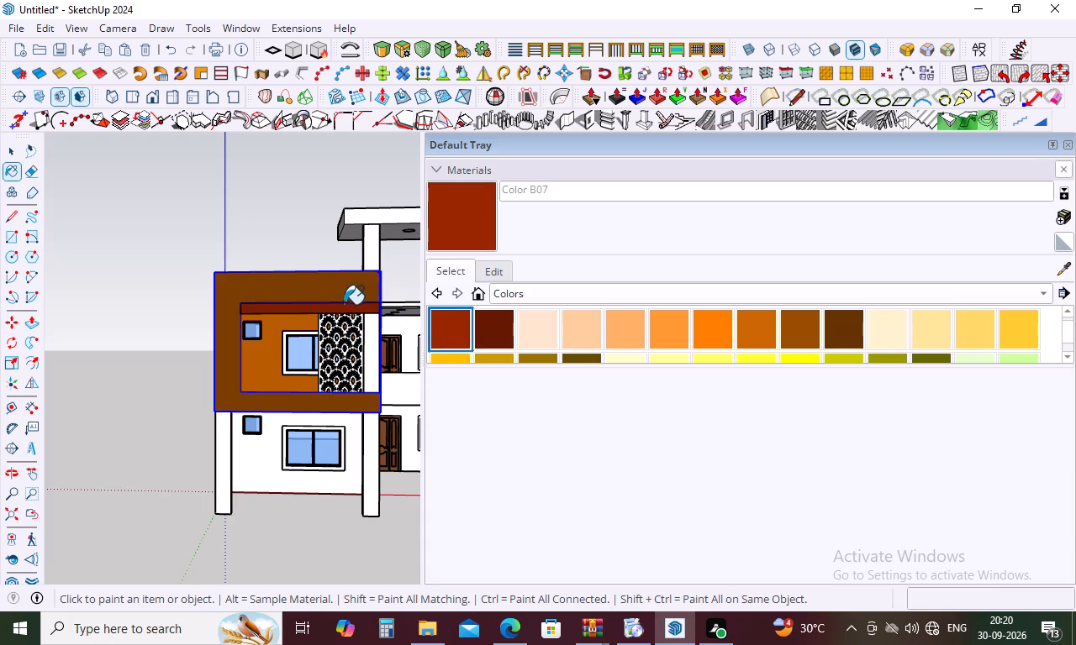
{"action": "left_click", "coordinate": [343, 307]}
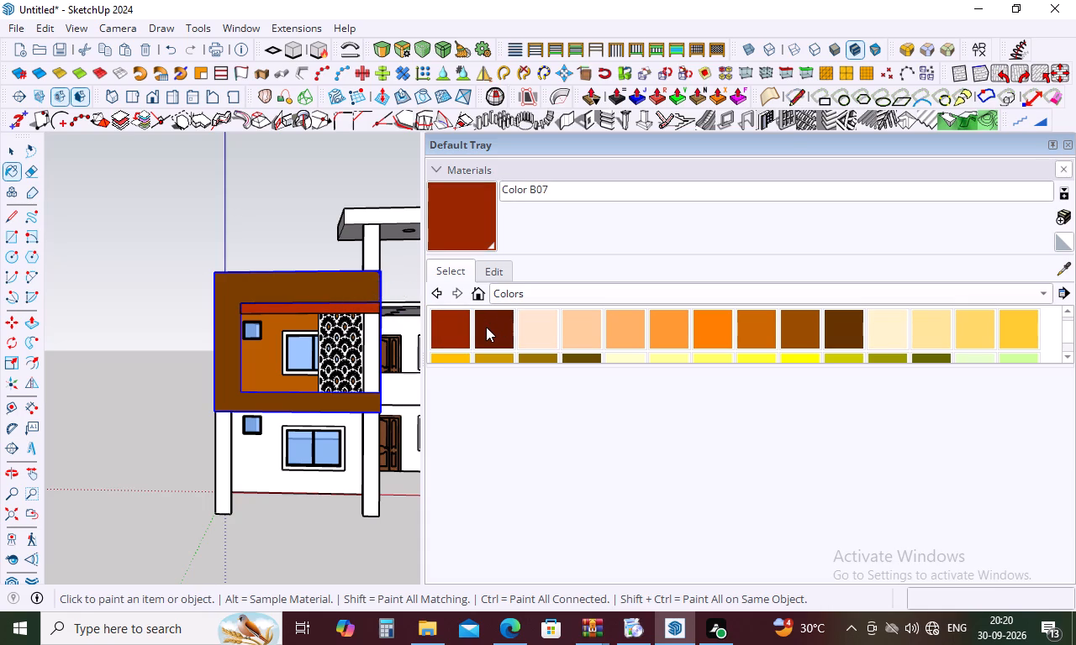
Paint the beam just below the top of the balcony's facade frame with Color C08.
{"action": "left_click", "coordinate": [833, 334]}
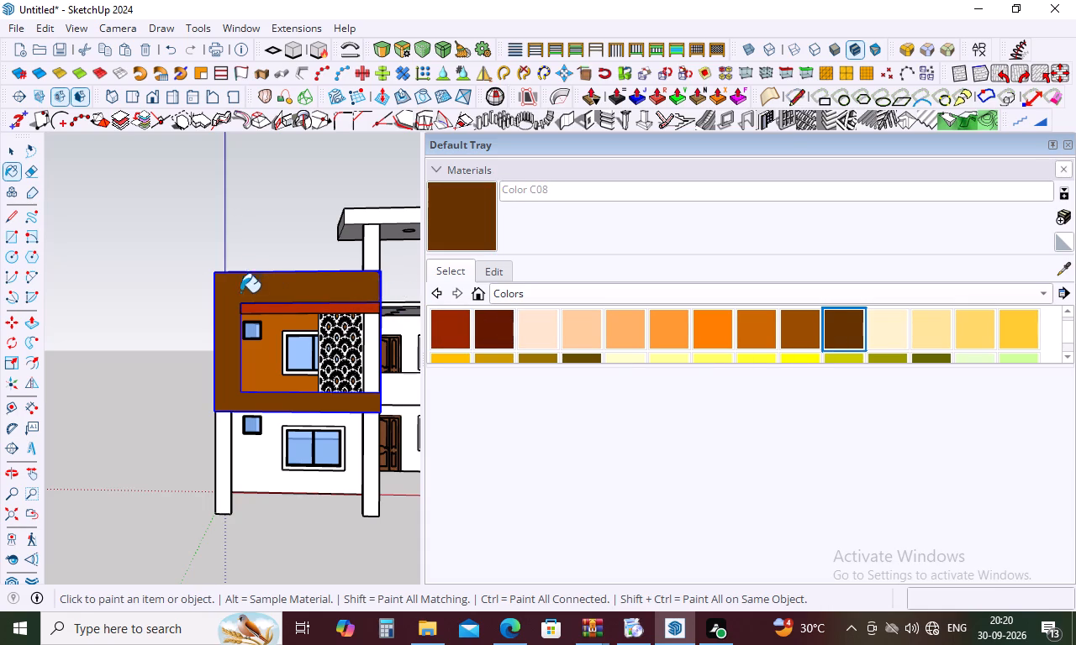
{"action": "left_click", "coordinate": [255, 312]}
Paint the balcony's facade frame with the red-brown Color B07.
{"action": "left_click", "coordinate": [460, 335]}
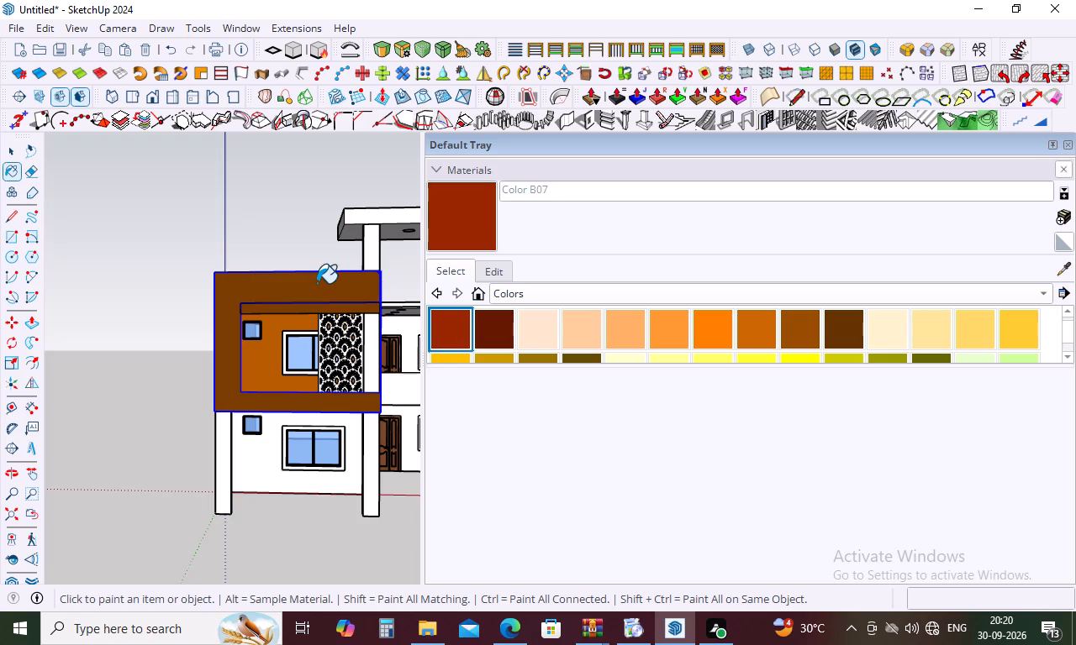
{"action": "left_click", "coordinate": [305, 281]}
Examine the painted balcony frame, beam, wall and ceiling from several angles and distances.
{"action": "middle_click_drag", "start_coordinate": [275, 358], "coordinate": [213, 291]}
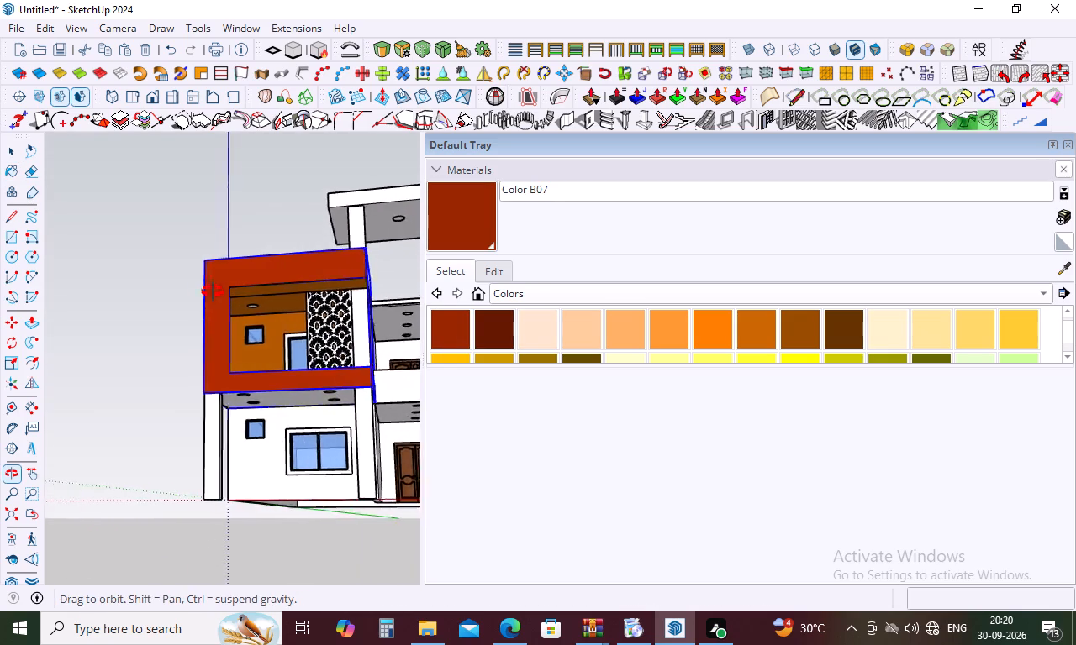
{"action": "middle_click_drag", "start_coordinate": [213, 291], "coordinate": [313, 288]}
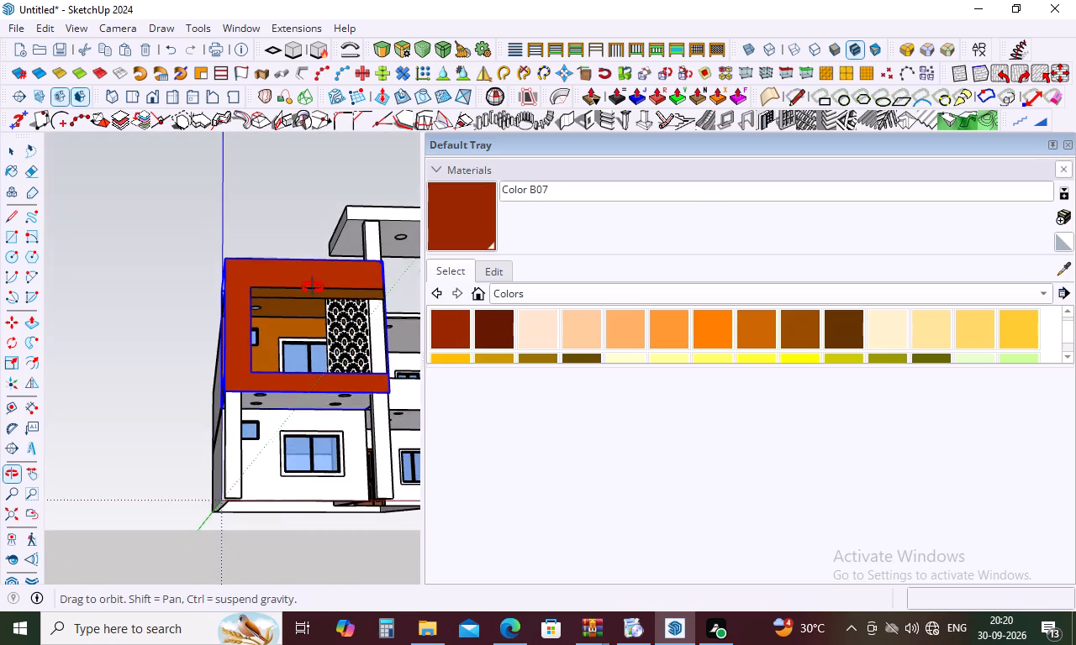
{"action": "middle_click_drag", "start_coordinate": [313, 288], "coordinate": [313, 296]}
{"action": "scroll", "coordinate": [312, 291], "scroll_direction": "up", "scroll_amount": 5}
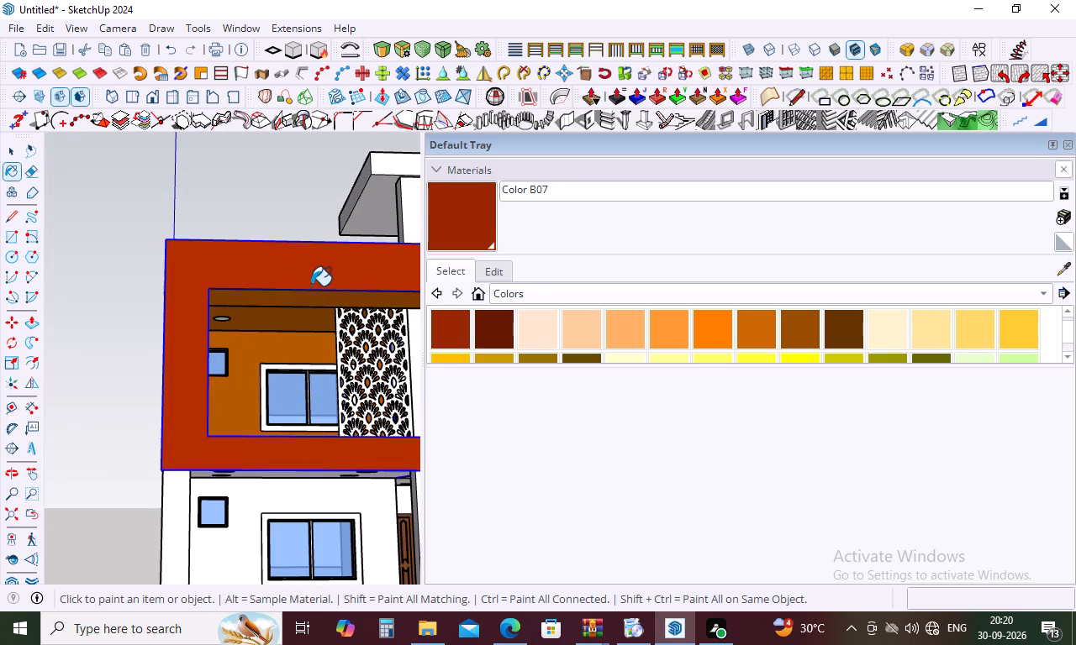
{"action": "scroll", "coordinate": [263, 313], "scroll_direction": "down", "scroll_amount": 3}
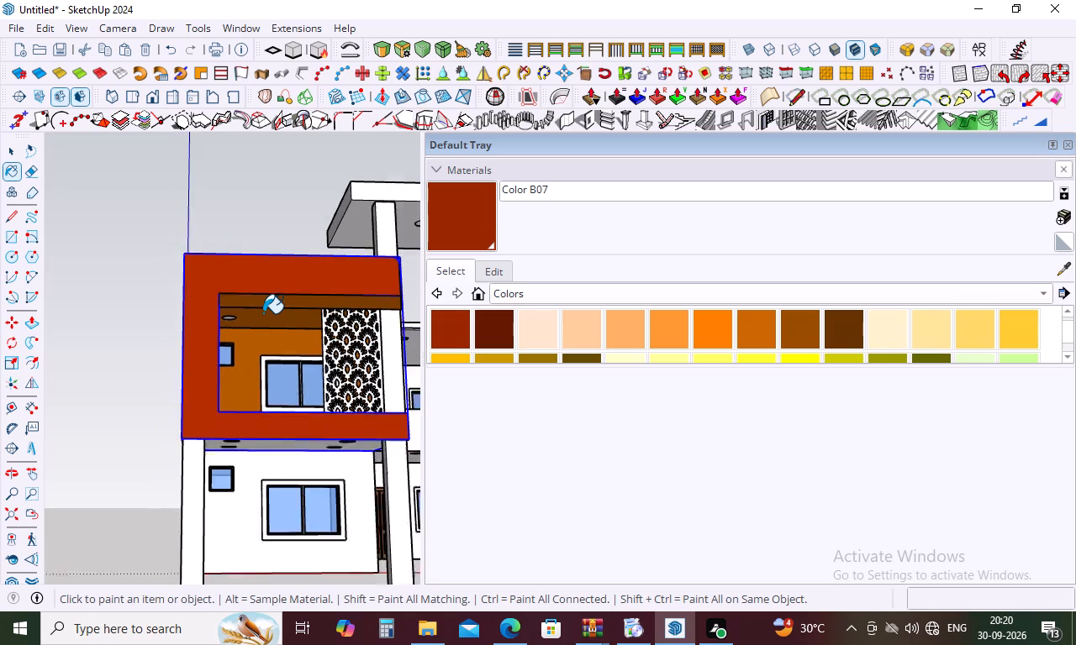
{"action": "scroll", "coordinate": [263, 313], "scroll_direction": "down", "scroll_amount": 16}
{"action": "middle_click_drag", "start_coordinate": [272, 322], "coordinate": [272, 335]}
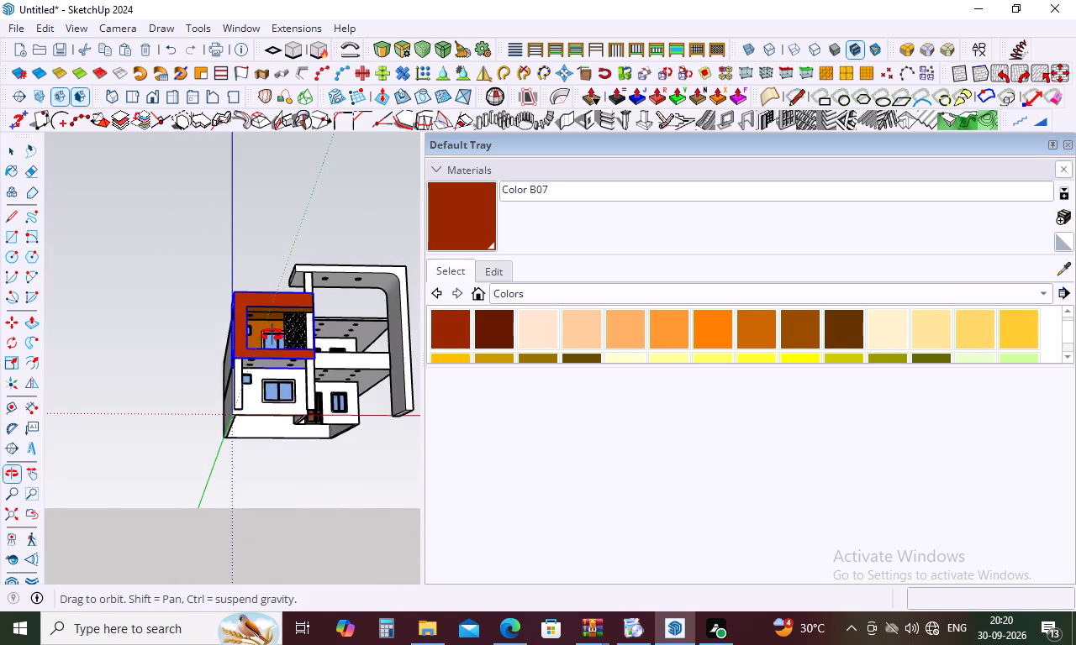
Paint the frame of the large window on the balcony's back wall with the dark red-brown Color B08.
{"action": "middle_click_drag", "start_coordinate": [272, 335], "coordinate": [260, 385]}
{"action": "scroll", "coordinate": [291, 339], "scroll_direction": "up", "scroll_amount": 4}
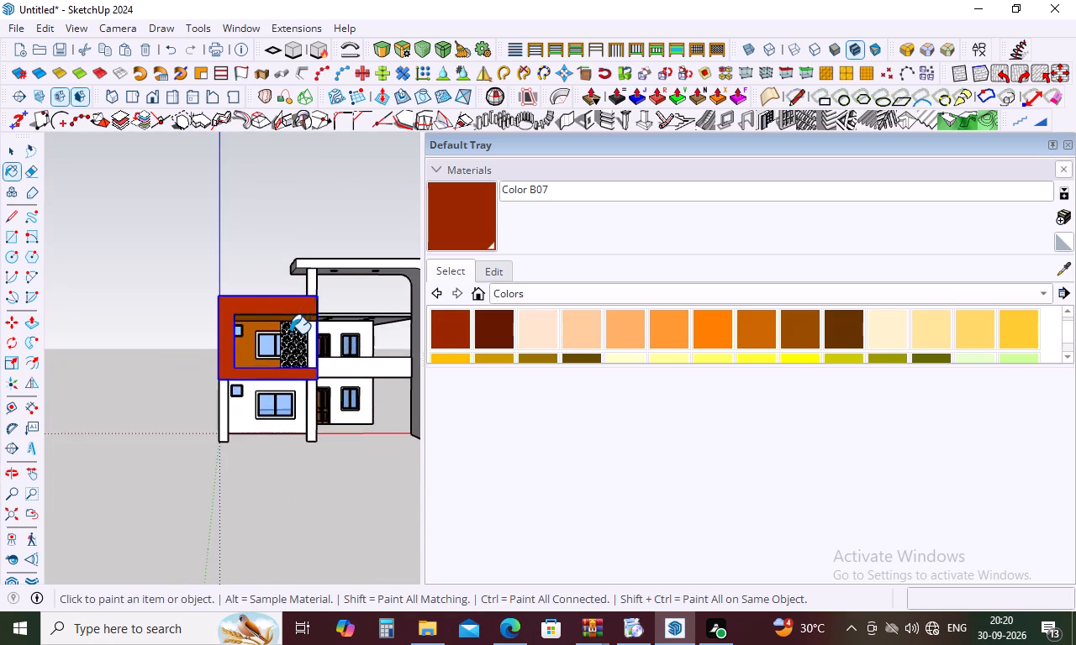
{"action": "scroll", "coordinate": [290, 333], "scroll_direction": "up", "scroll_amount": 18}
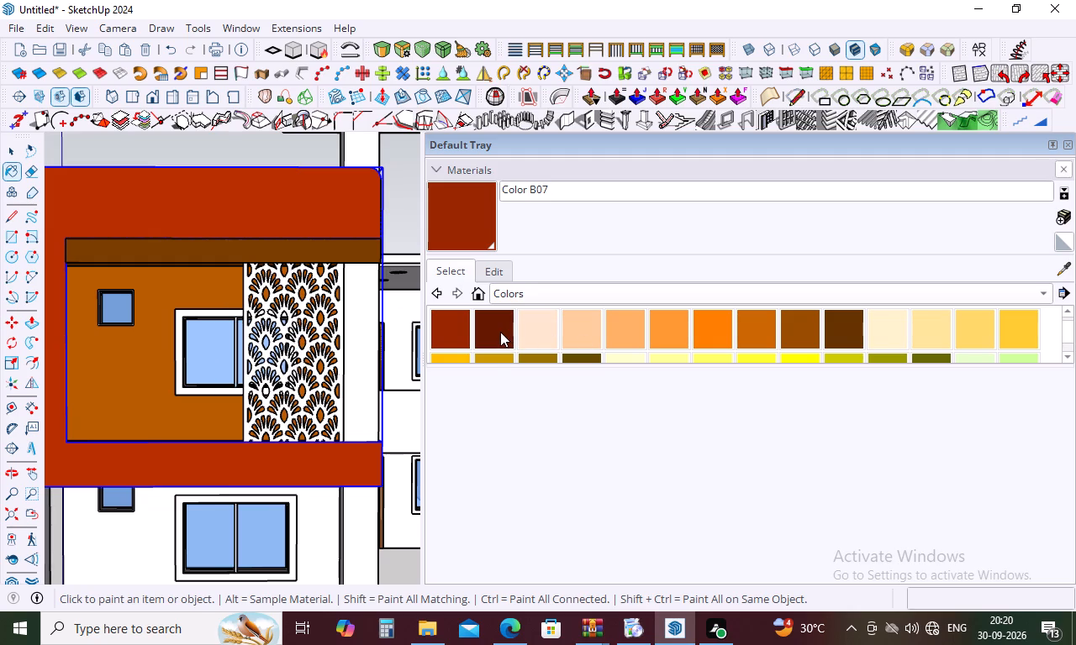
{"action": "left_click", "coordinate": [500, 332]}
{"action": "scroll", "coordinate": [213, 324], "scroll_direction": "up", "scroll_amount": 20}
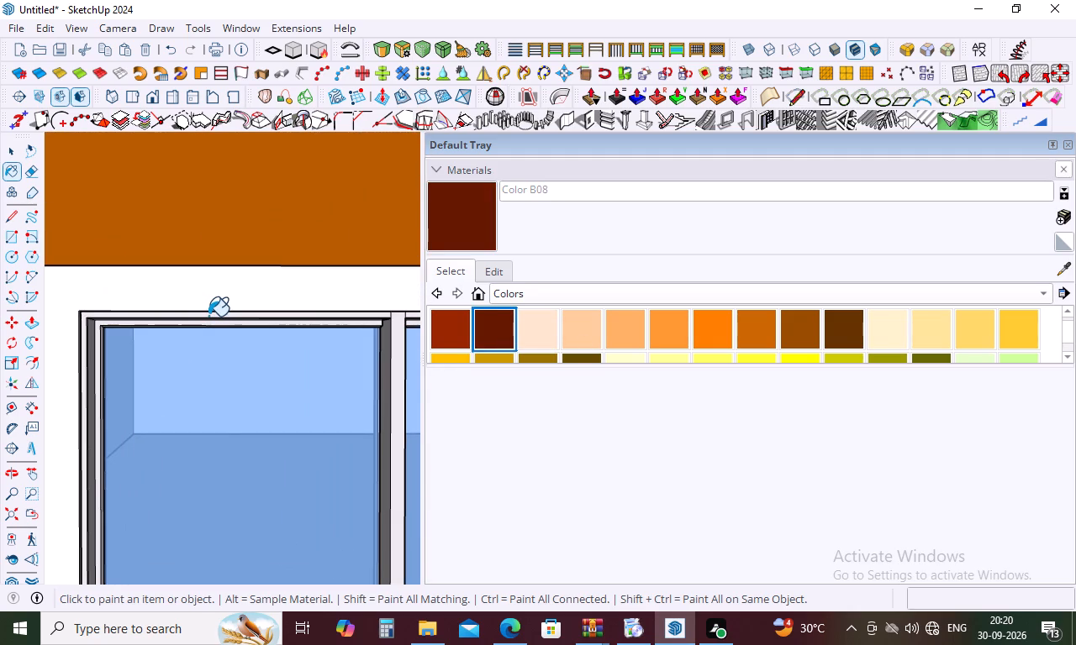
{"action": "left_click", "coordinate": [208, 316]}
{"action": "left_click", "coordinate": [209, 316]}
{"action": "left_click", "coordinate": [214, 319]}
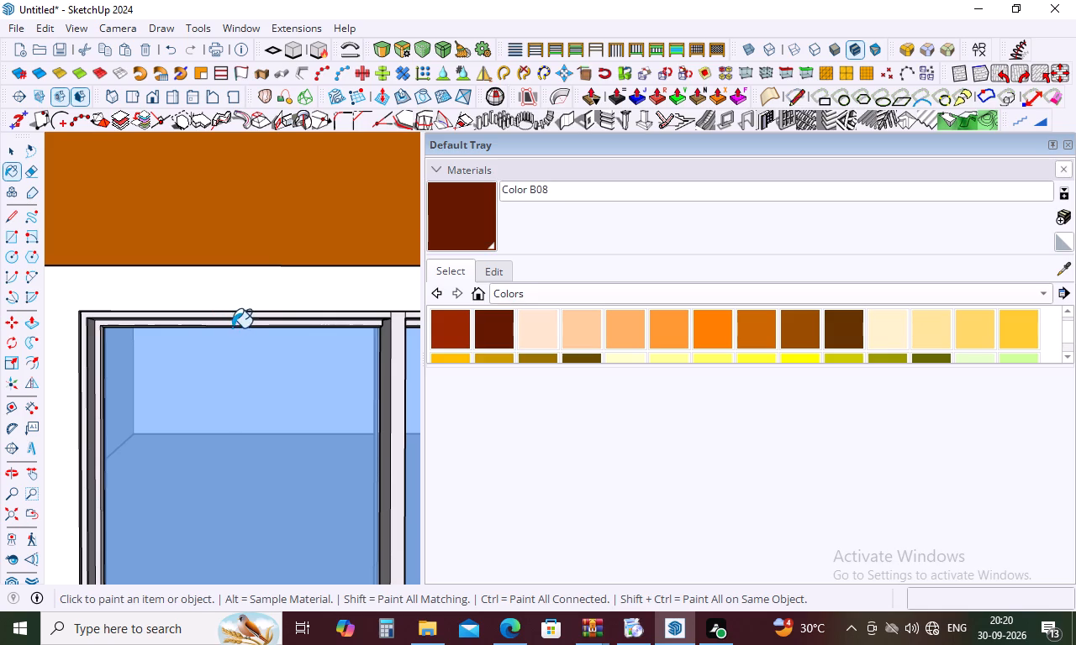
{"action": "left_click", "coordinate": [235, 324]}
{"action": "key", "text": "space"}
{"action": "double_click", "coordinate": [274, 320]}
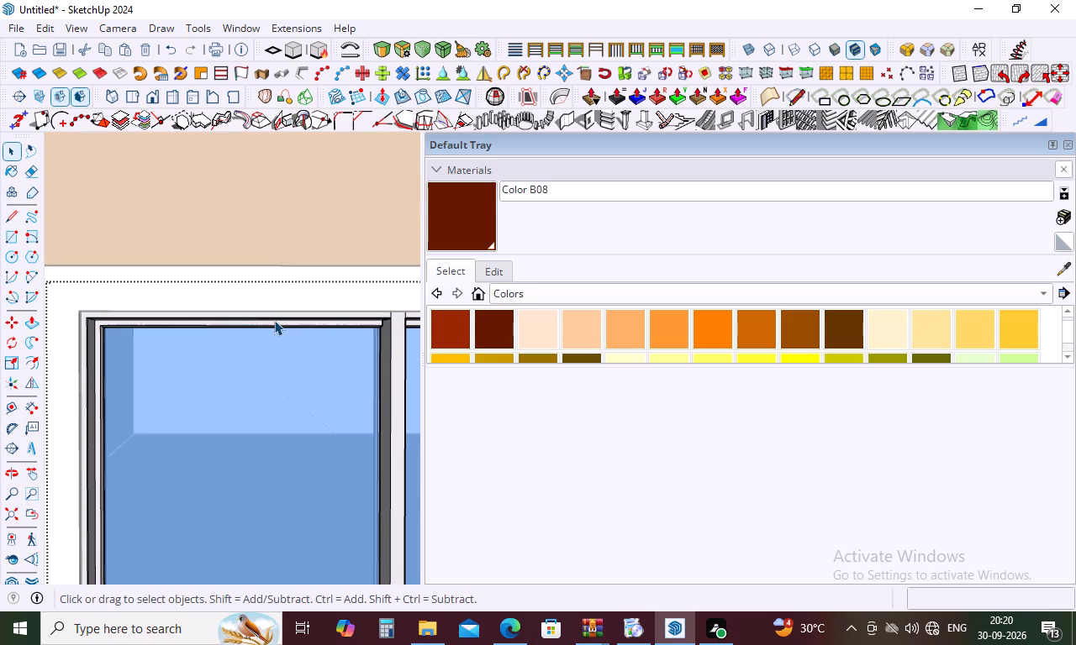
{"action": "left_click", "coordinate": [497, 317]}
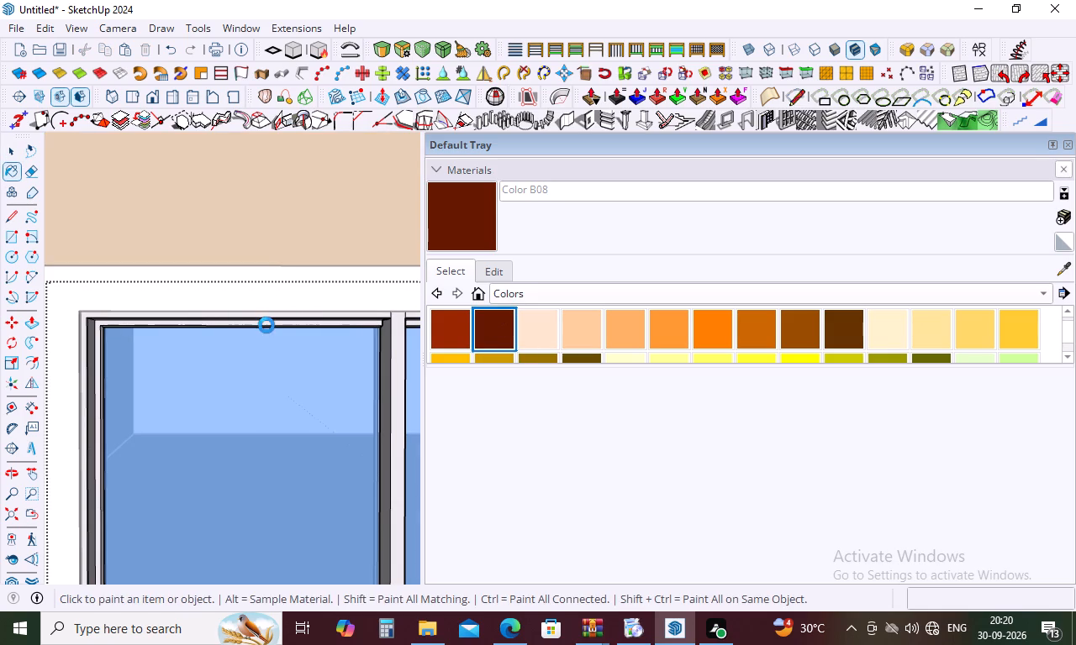
{"action": "left_click", "coordinate": [363, 322]}
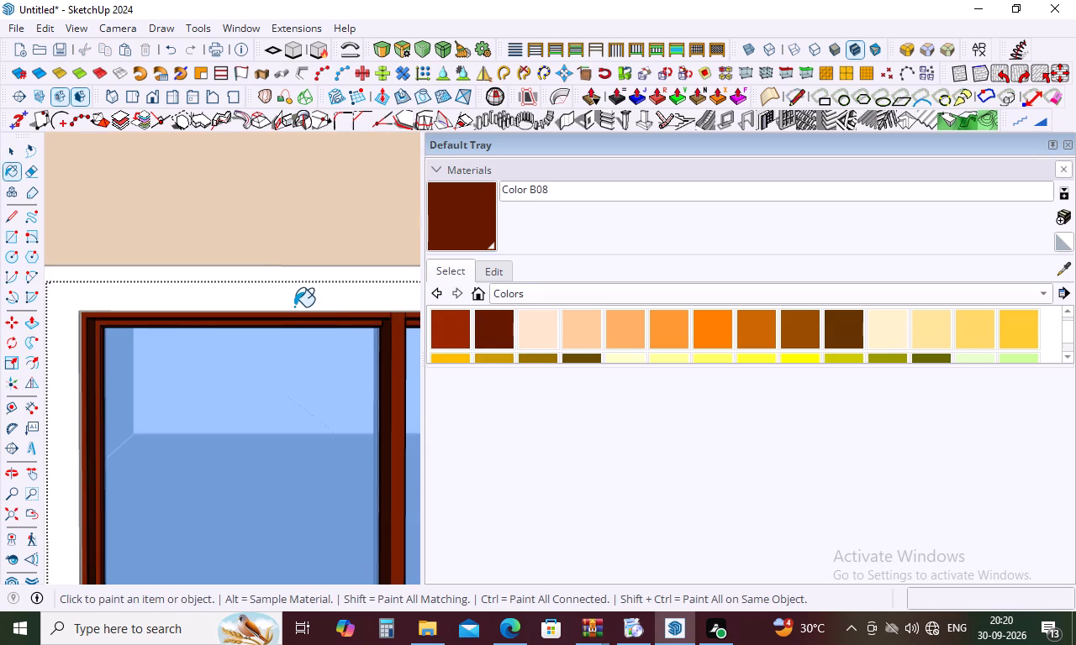
{"action": "scroll", "coordinate": [294, 307], "scroll_direction": "down", "scroll_amount": 20}
{"action": "scroll", "coordinate": [294, 307], "scroll_direction": "down", "scroll_amount": 10}
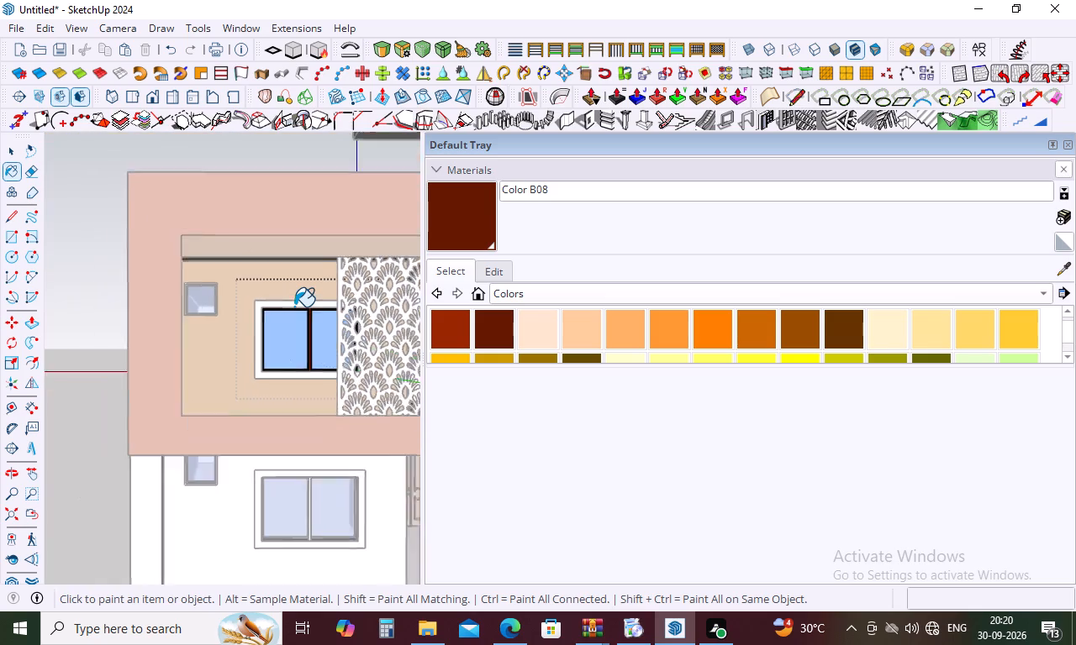
{"action": "scroll", "coordinate": [294, 307], "scroll_direction": "down", "scroll_amount": 4}
{"action": "key", "text": "space"}
{"action": "left_click", "coordinate": [155, 439]}
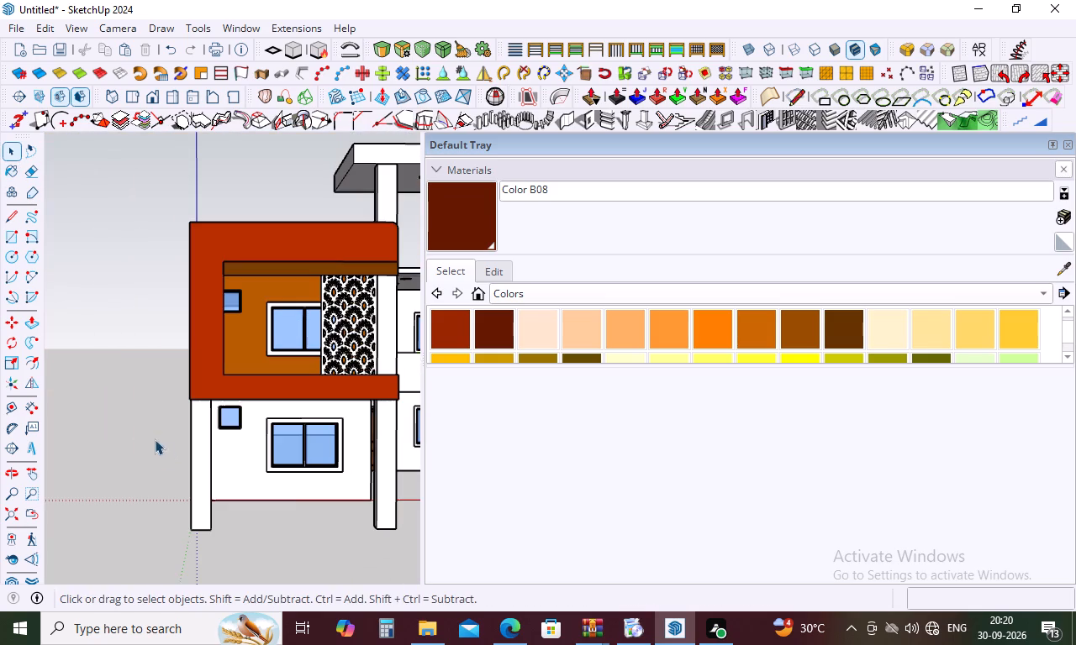
Paint the frame of the upper-floor window beside the wooden door, in the recessed wing, with Color B08.
{"action": "scroll", "coordinate": [112, 334], "scroll_direction": "down", "scroll_amount": 7}
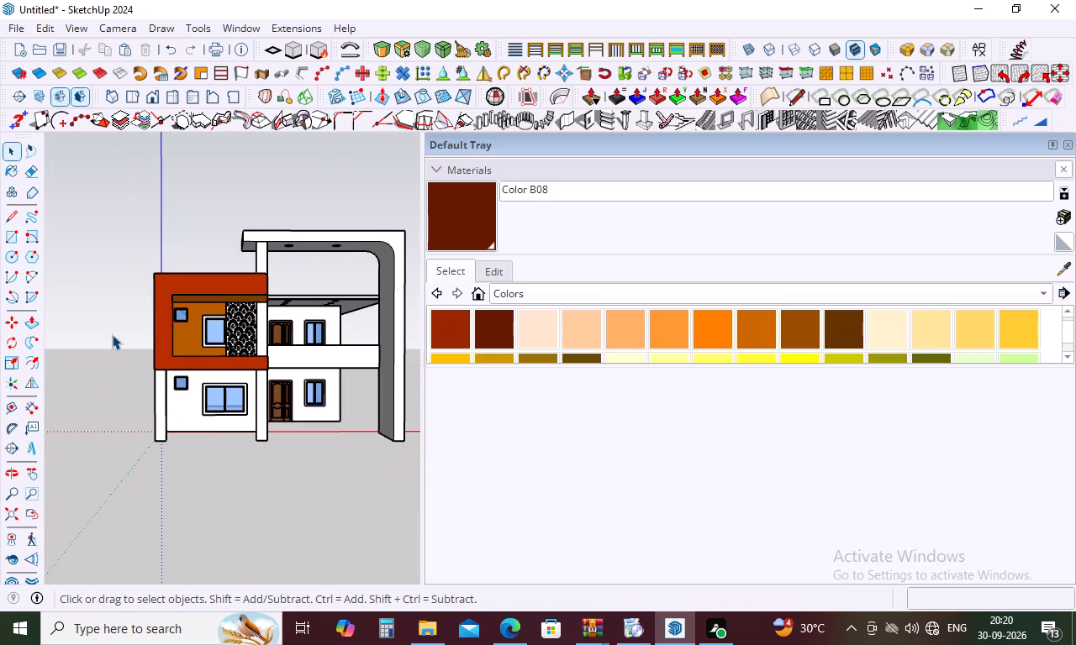
{"action": "scroll", "coordinate": [367, 322], "scroll_direction": "up", "scroll_amount": 8}
{"action": "scroll", "coordinate": [291, 340], "scroll_direction": "up", "scroll_amount": 3}
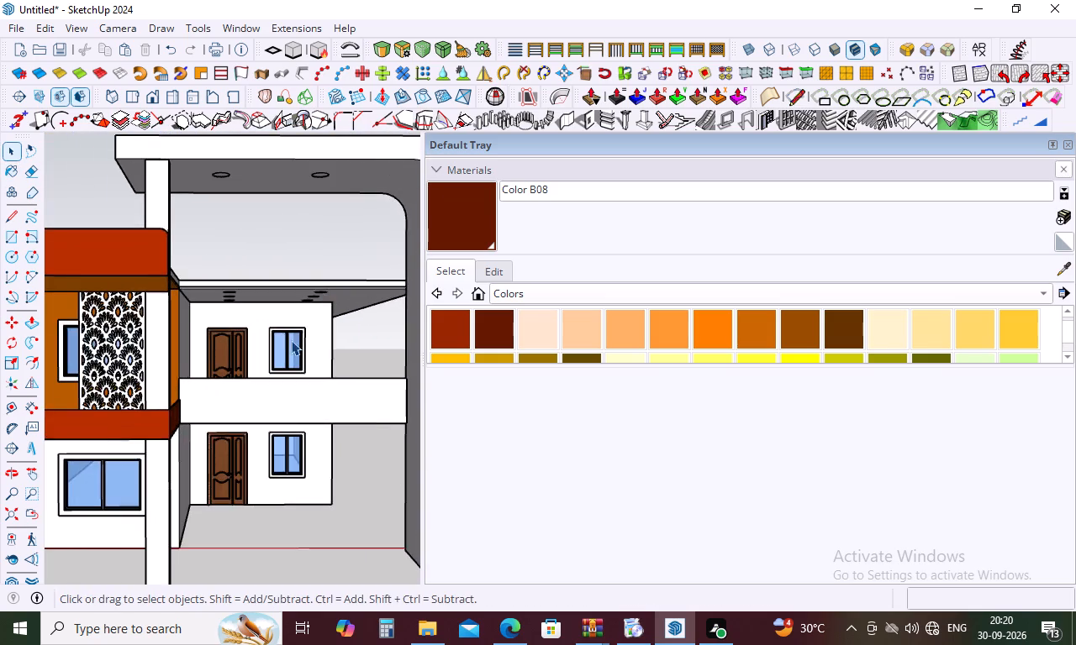
{"action": "scroll", "coordinate": [291, 340], "scroll_direction": "up", "scroll_amount": 7}
{"action": "double_click", "coordinate": [291, 340]}
{"action": "scroll", "coordinate": [287, 332], "scroll_direction": "up", "scroll_amount": 6}
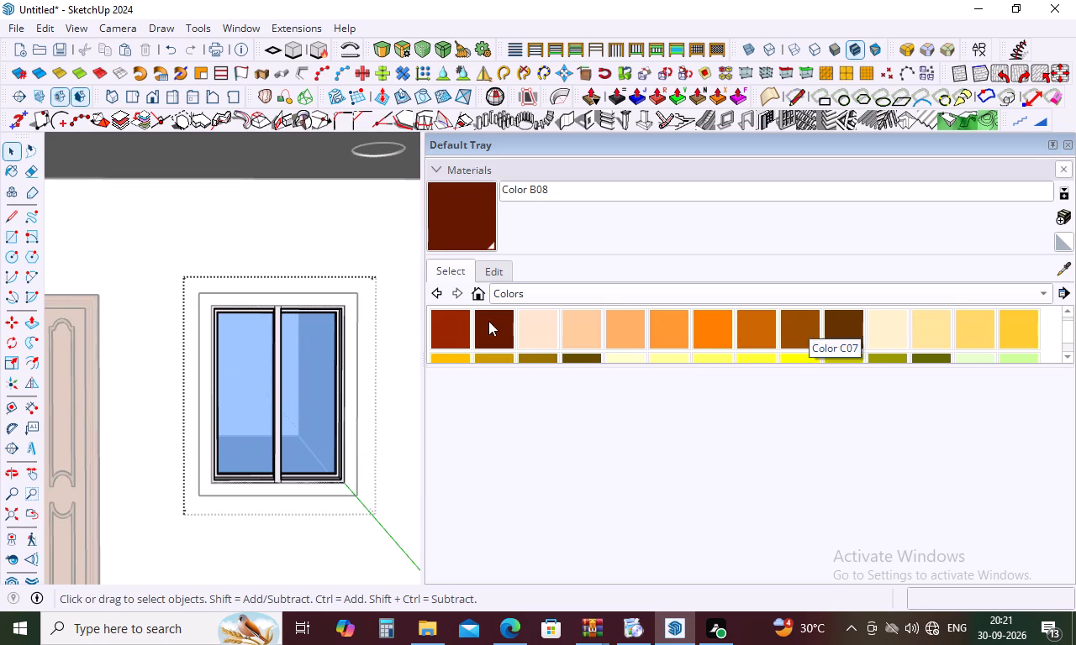
{"action": "left_click", "coordinate": [488, 321]}
{"action": "left_click", "coordinate": [275, 330]}
{"action": "scroll", "coordinate": [277, 303], "scroll_direction": "down", "scroll_amount": 2}
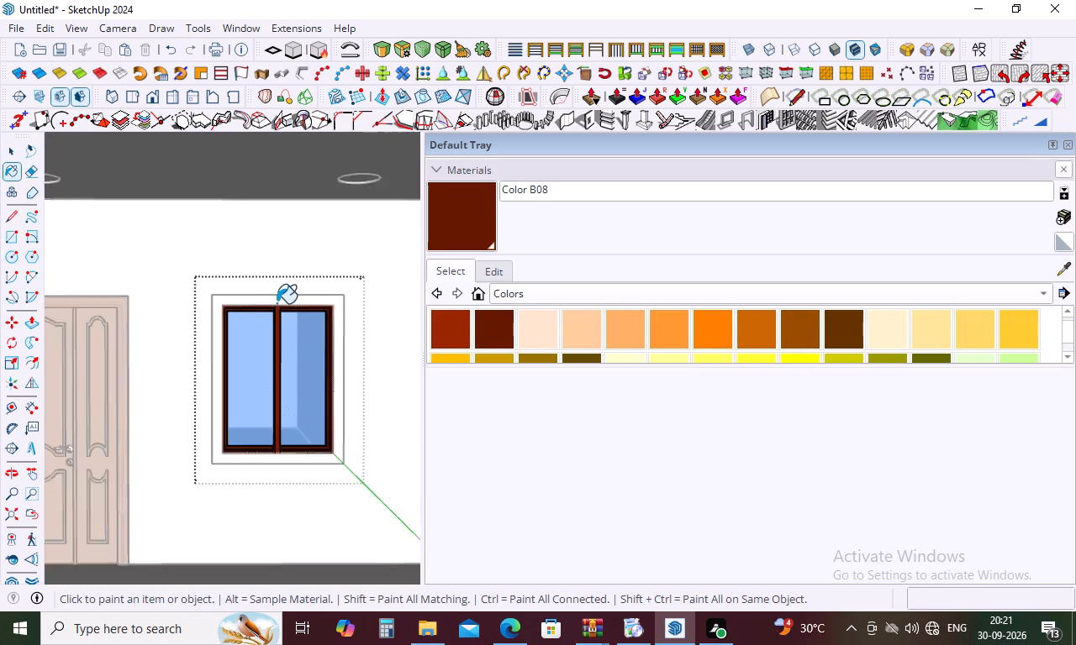
{"action": "scroll", "coordinate": [277, 303], "scroll_direction": "down", "scroll_amount": 18}
{"action": "key", "text": "space"}
{"action": "left_click", "coordinate": [279, 482]}
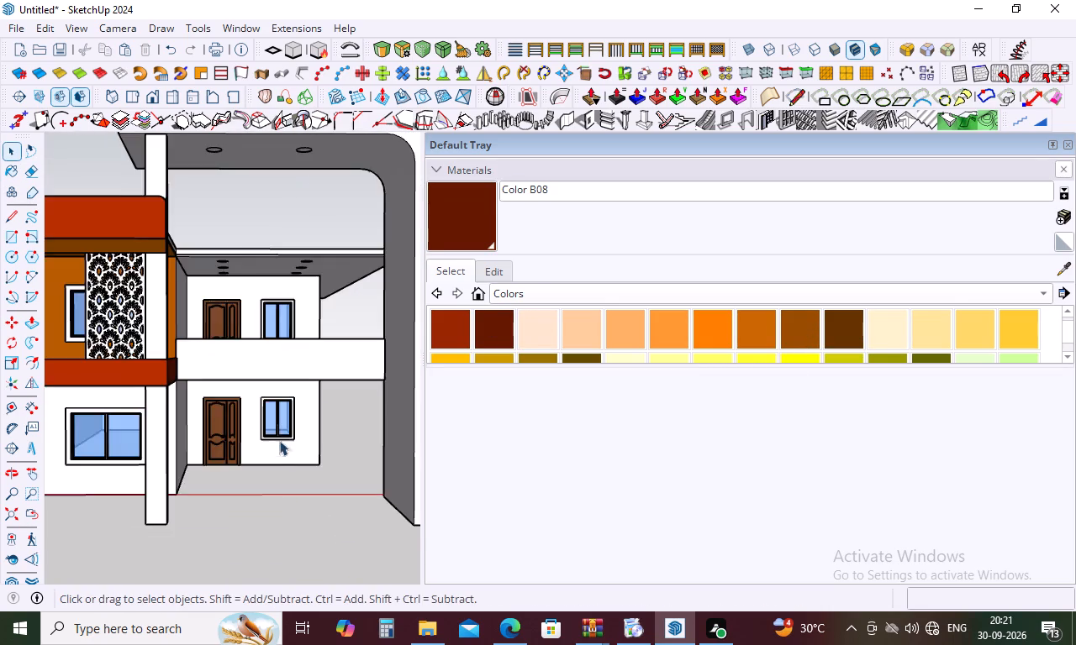
Paint the frame of the ground-floor window beside the wooden door, in the recessed wing, with Color B08.
{"action": "scroll", "coordinate": [282, 418], "scroll_direction": "up", "scroll_amount": 14}
{"action": "left_click", "coordinate": [511, 327]}
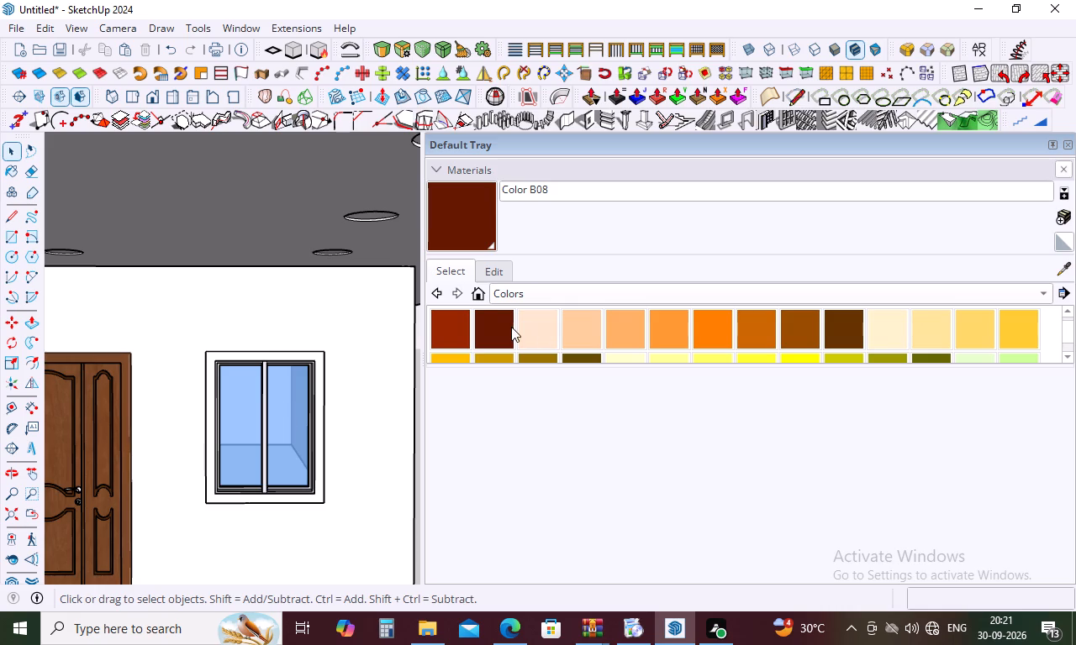
{"action": "left_click", "coordinate": [264, 400]}
{"action": "key", "text": "space"}
{"action": "double_click", "coordinate": [264, 412]}
{"action": "left_click", "coordinate": [490, 334]}
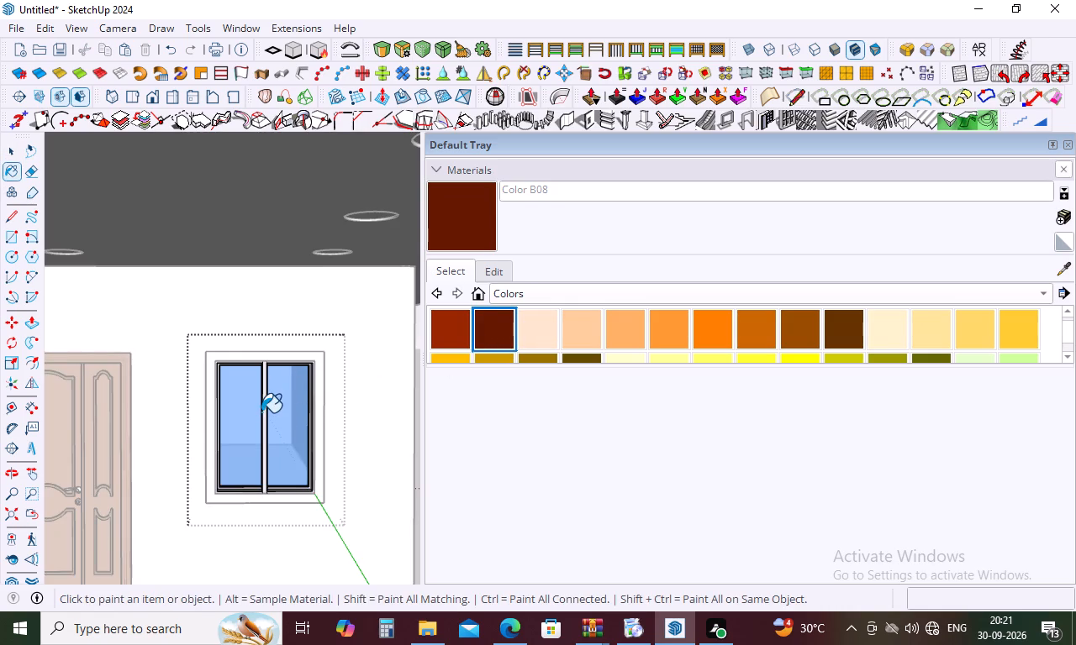
{"action": "left_click", "coordinate": [261, 412]}
{"action": "scroll", "coordinate": [287, 365], "scroll_direction": "down", "scroll_amount": 20}
{"action": "left_click", "coordinate": [256, 480]}
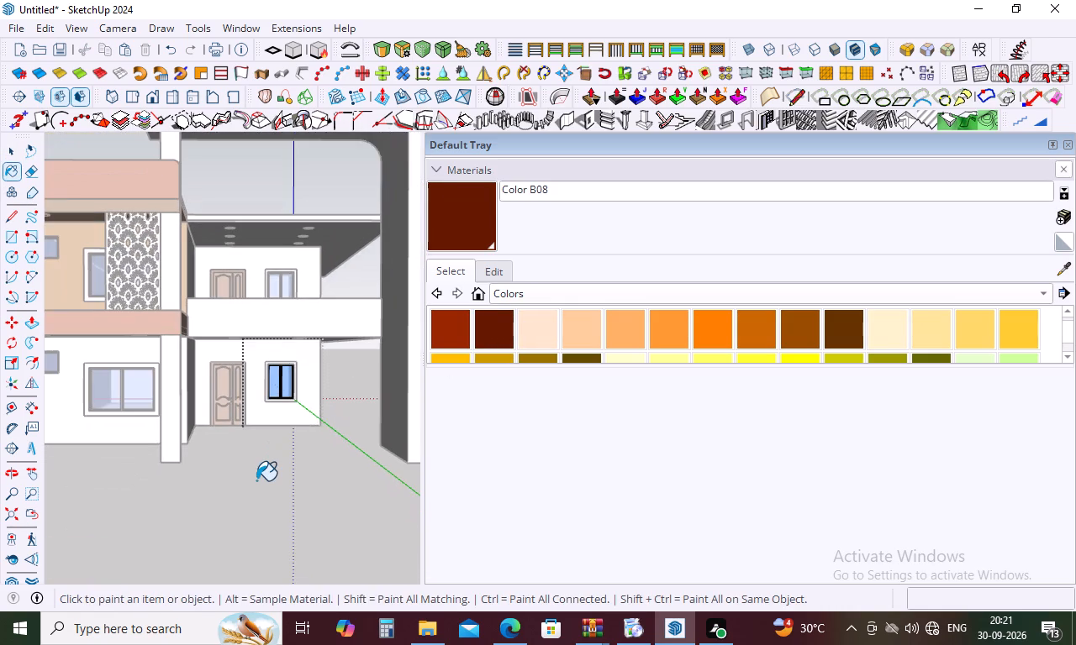
Paint the frame of the large ground-floor window below the balcony with Color B08.
{"action": "scroll", "coordinate": [257, 476], "scroll_direction": "down", "scroll_amount": 5}
{"action": "scroll", "coordinate": [113, 441], "scroll_direction": "up", "scroll_amount": 15}
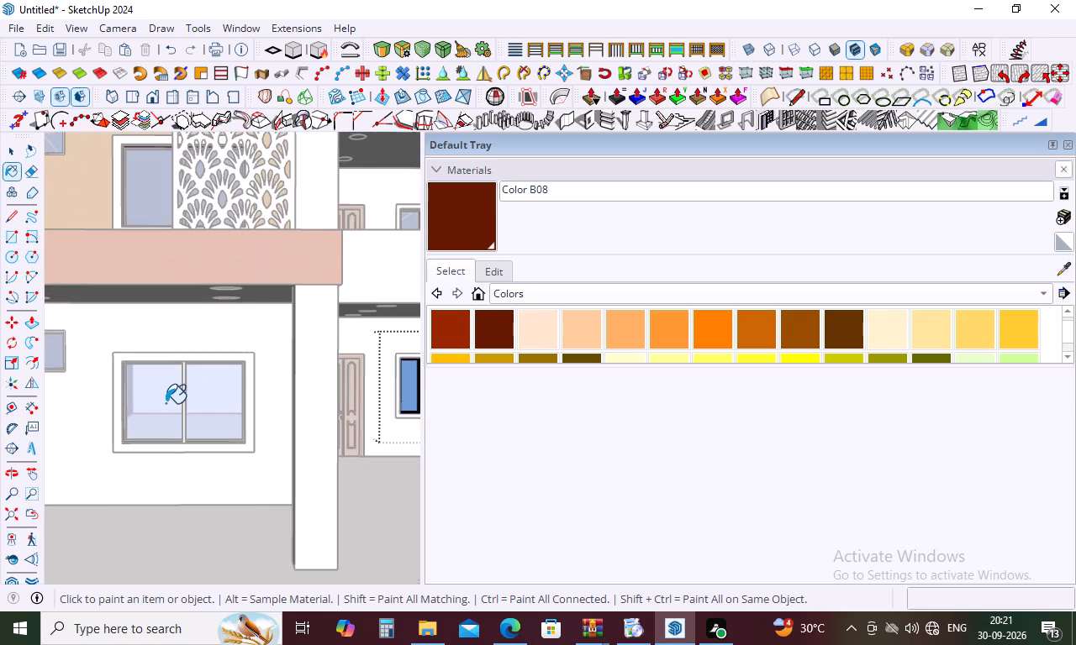
{"action": "key", "text": "space"}
{"action": "double_click", "coordinate": [173, 425]}
{"action": "left_click", "coordinate": [491, 327]}
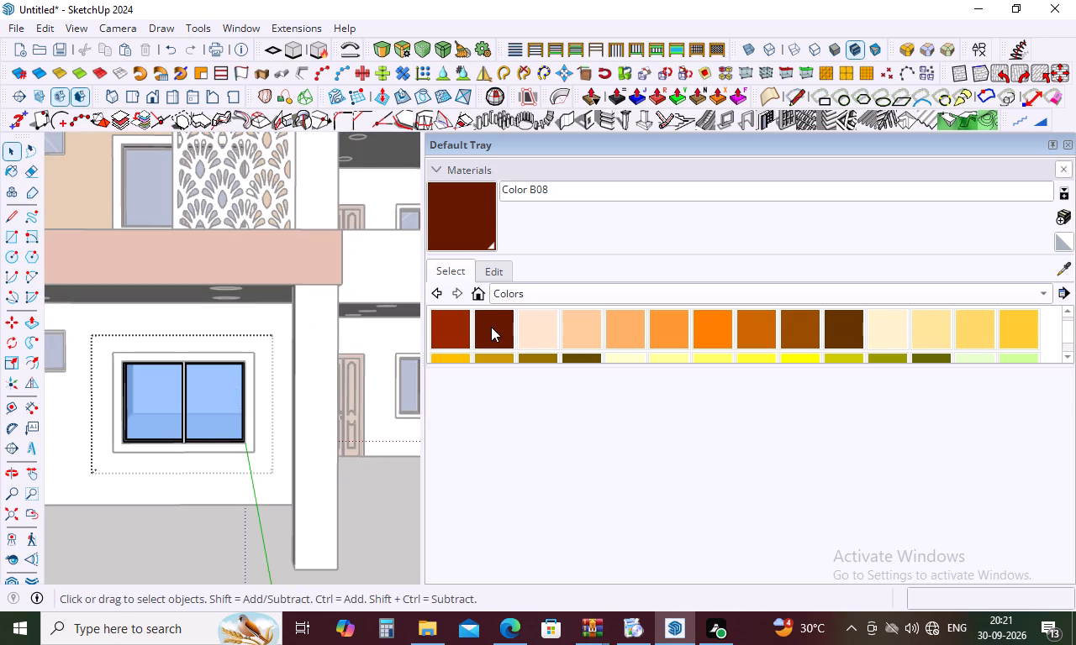
{"action": "left_click", "coordinate": [182, 396]}
{"action": "scroll", "coordinate": [196, 382], "scroll_direction": "down", "scroll_amount": 4}
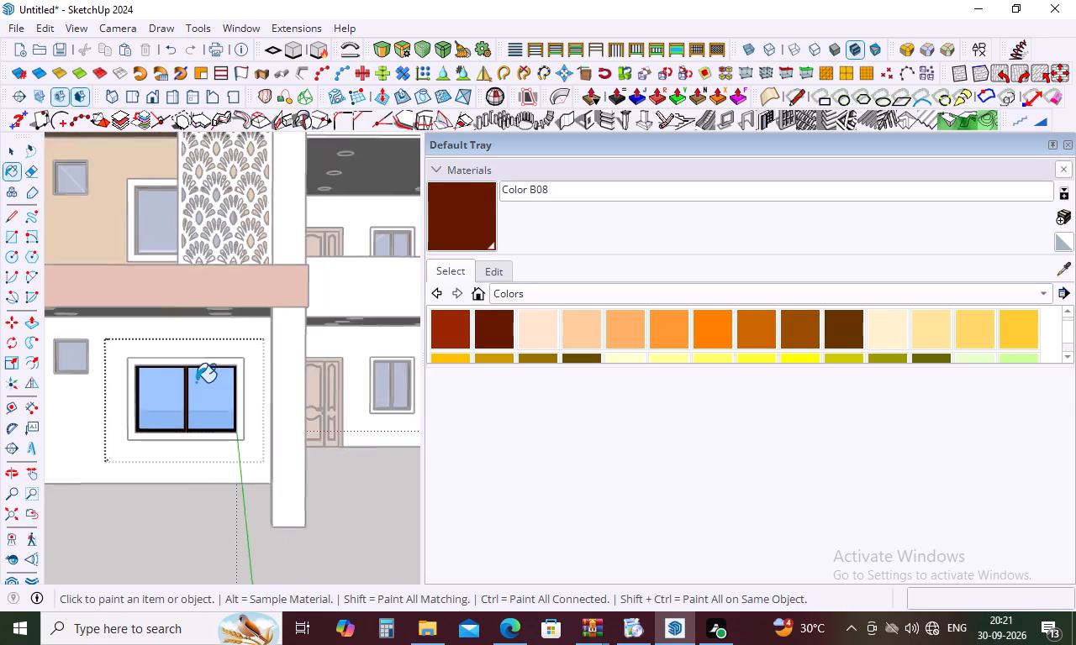
{"action": "key", "text": "space"}
{"action": "left_click", "coordinate": [187, 501]}
Apply Cladding Siding Tan from the Brick, Cladding and Siding materials to the balcony's back wall.
{"action": "scroll", "coordinate": [245, 400], "scroll_direction": "down", "scroll_amount": 8}
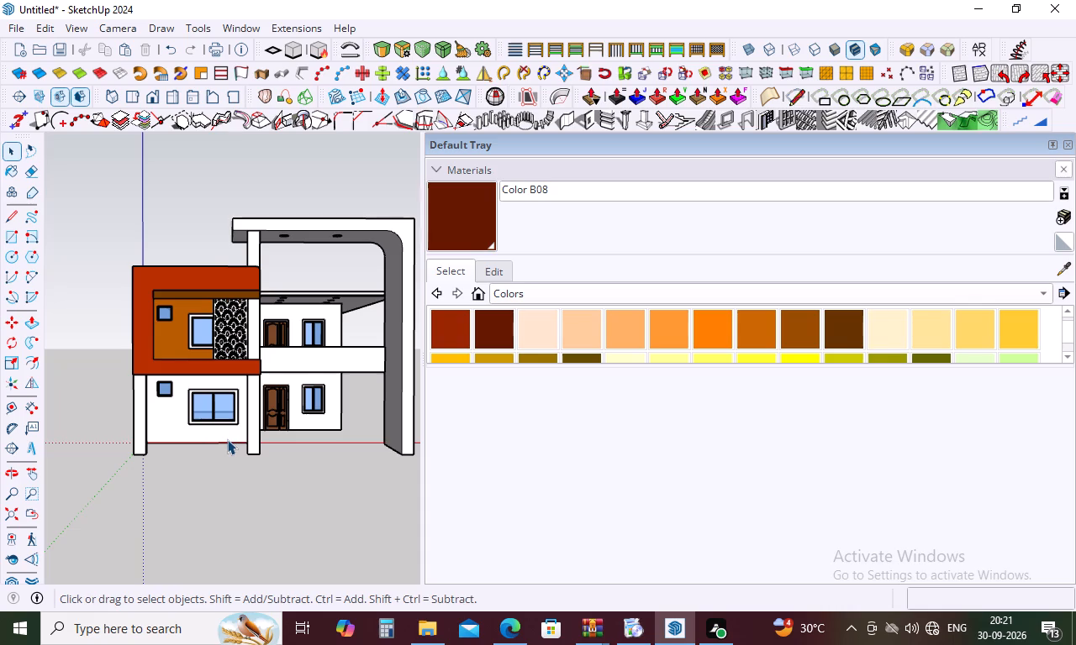
{"action": "middle_click_drag", "start_coordinate": [215, 430], "coordinate": [229, 530]}
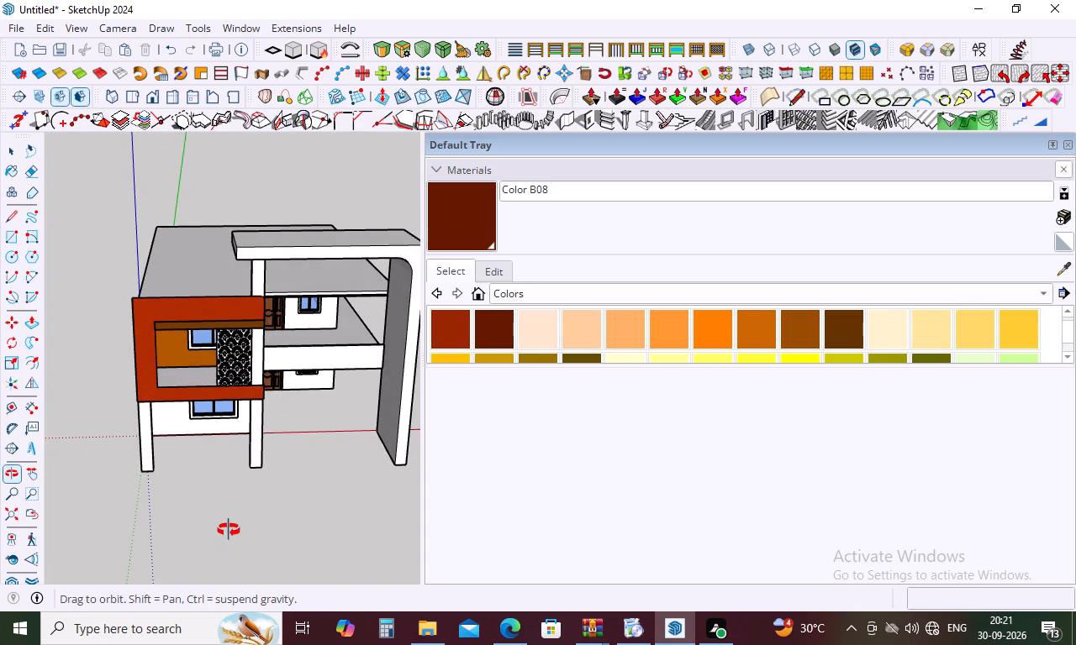
{"action": "middle_click_drag", "start_coordinate": [229, 530], "coordinate": [235, 482]}
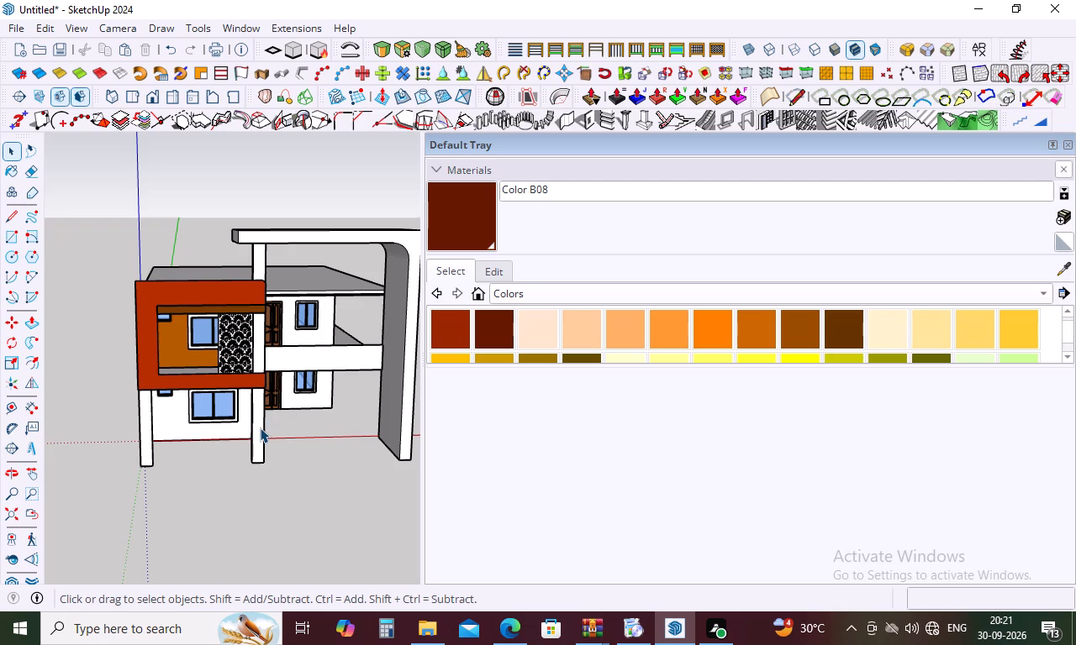
{"action": "middle_click_drag", "start_coordinate": [240, 407], "coordinate": [225, 362]}
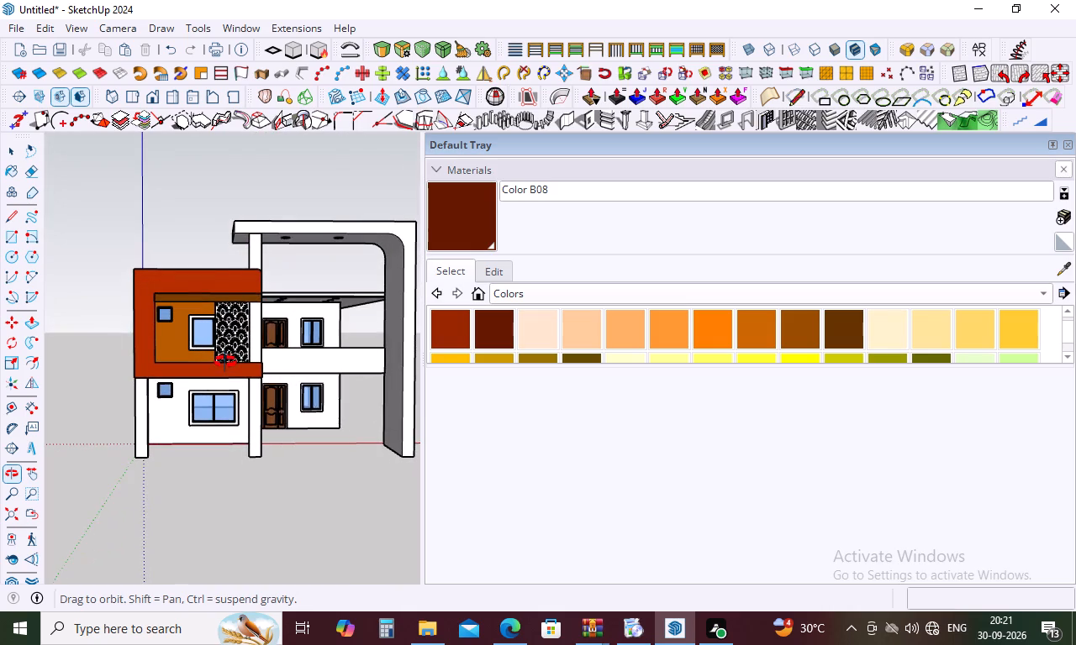
{"action": "middle_click_drag", "start_coordinate": [225, 362], "coordinate": [226, 374]}
{"action": "left_click", "coordinate": [177, 346]}
{"action": "double_click", "coordinate": [177, 346]}
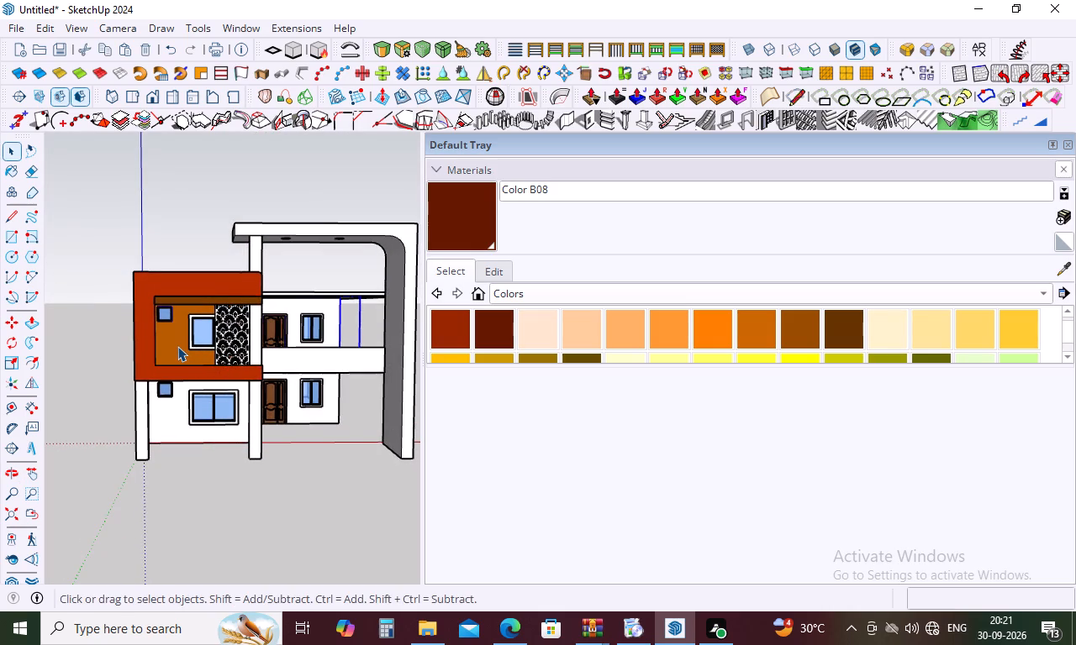
{"action": "left_click", "coordinate": [177, 346]}
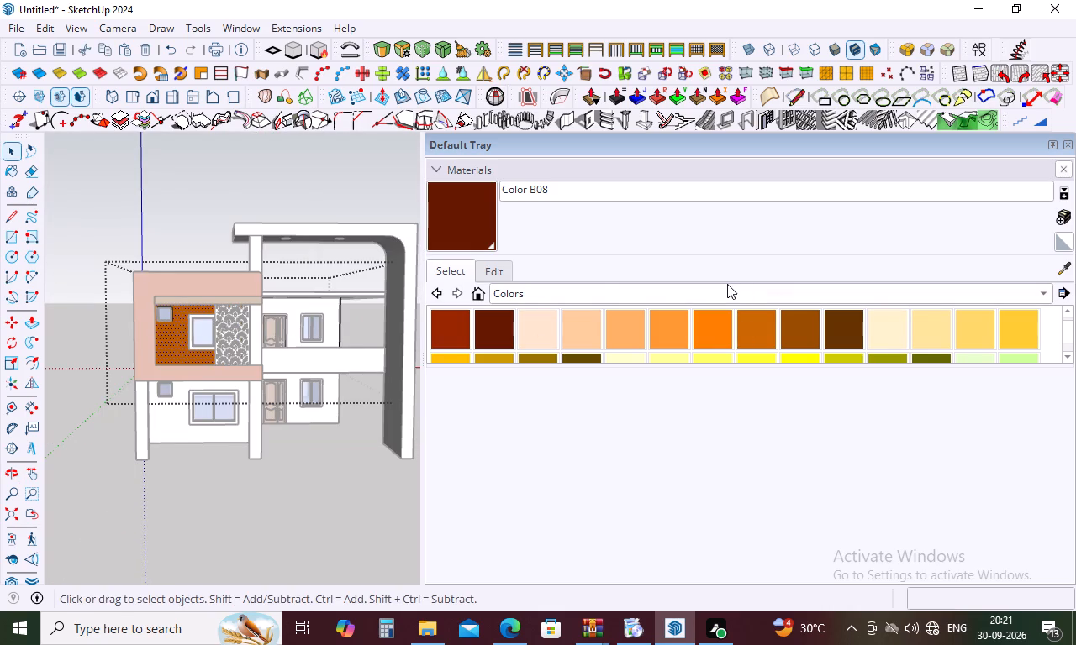
{"action": "left_click", "coordinate": [749, 295]}
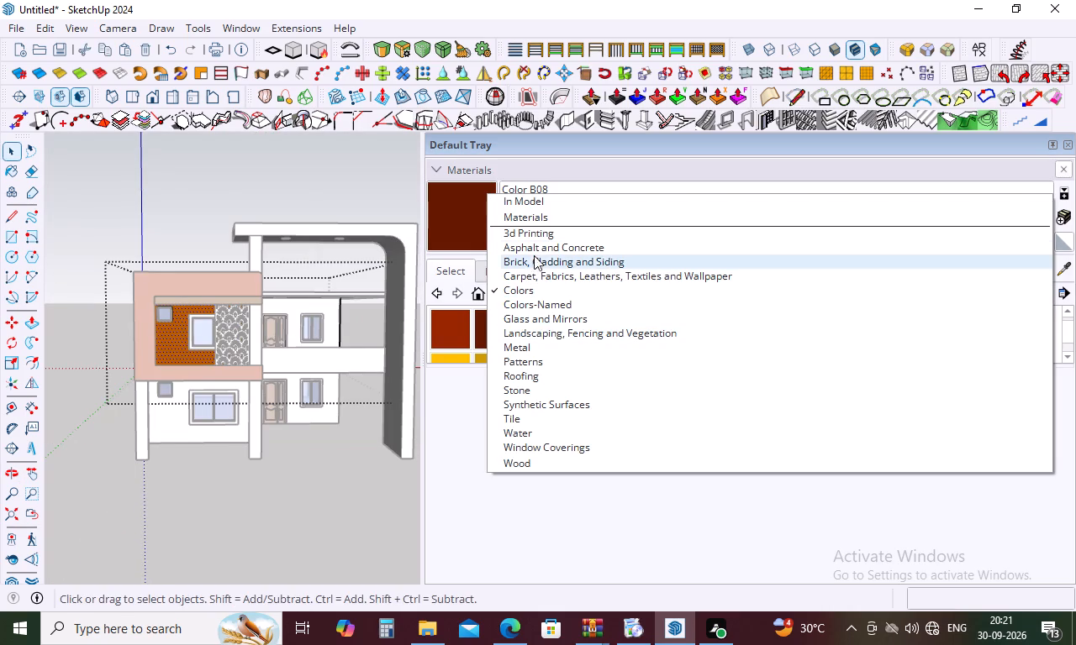
{"action": "left_click", "coordinate": [538, 260]}
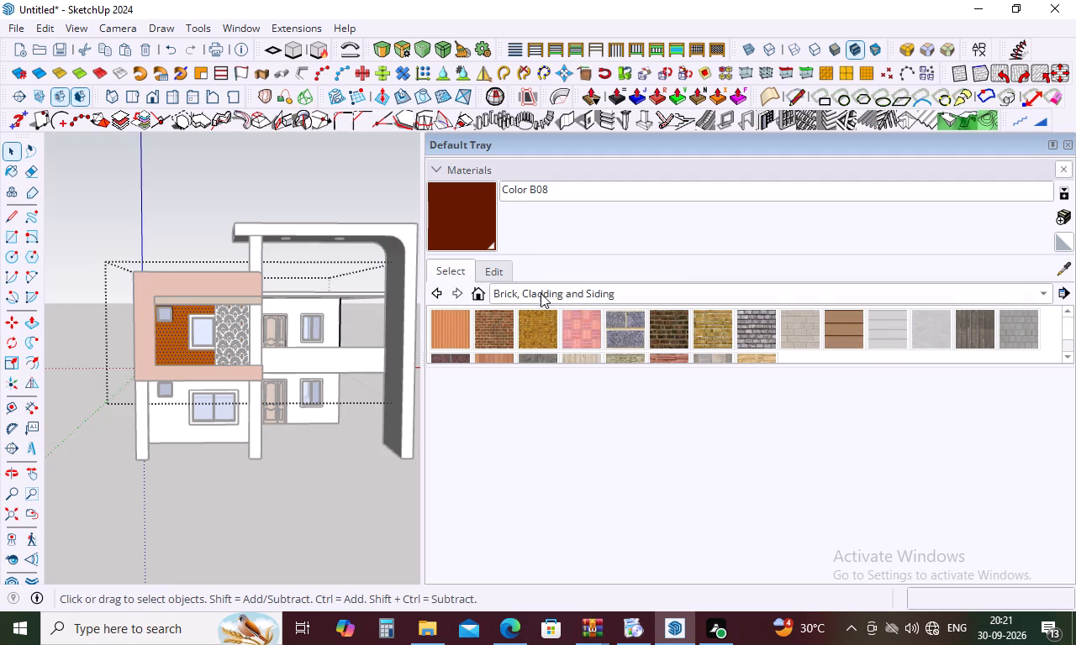
{"action": "left_click", "coordinate": [845, 338]}
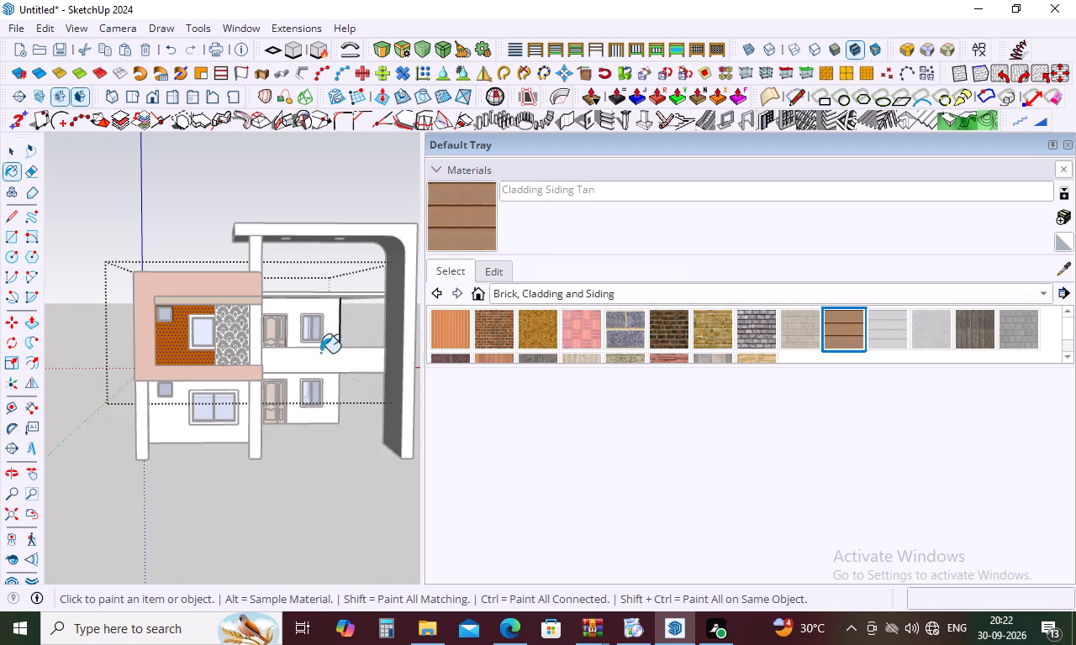
{"action": "left_click", "coordinate": [171, 354]}
{"action": "middle_click_drag", "start_coordinate": [201, 352], "coordinate": [200, 380]}
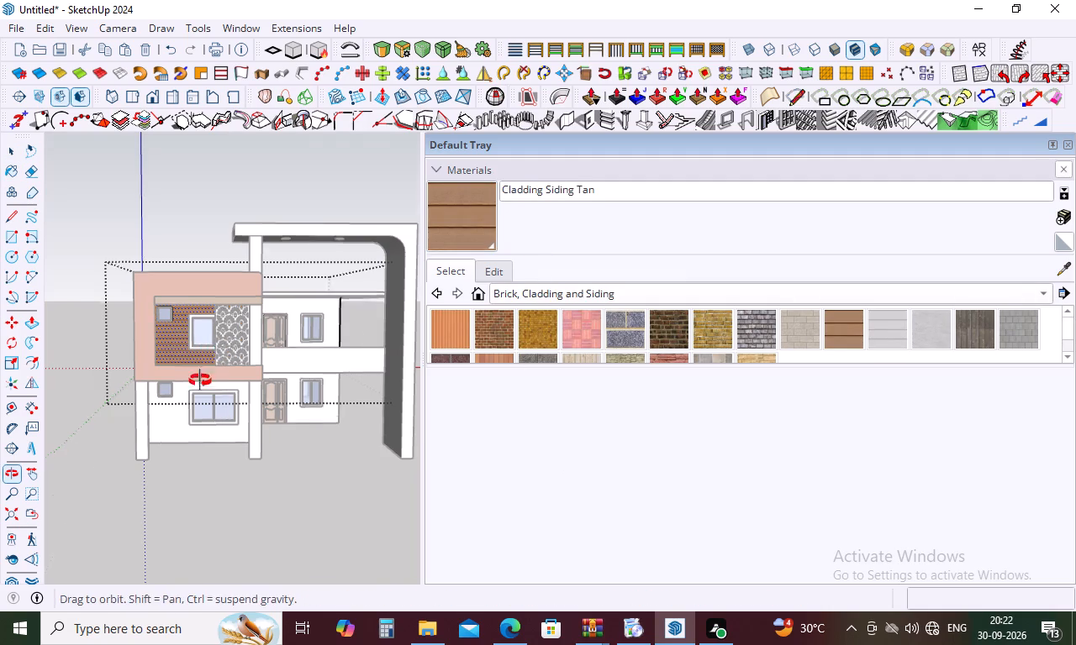
{"action": "middle_click_drag", "start_coordinate": [200, 380], "coordinate": [199, 408]}
{"action": "left_click", "coordinate": [201, 477]}
{"action": "key", "text": "space"}
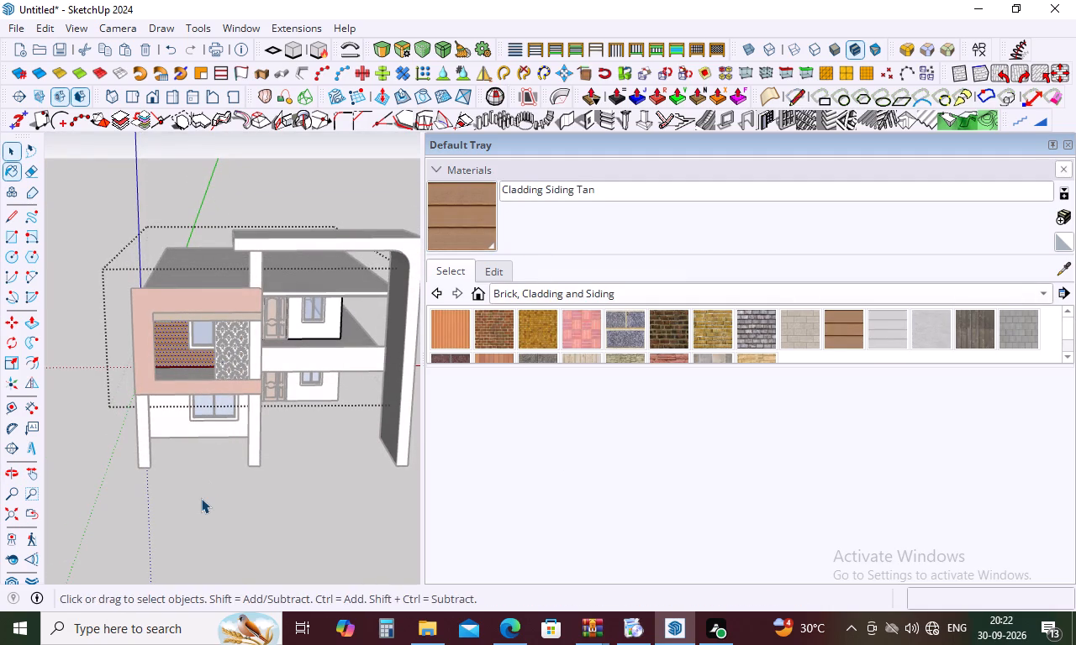
{"action": "left_click", "coordinate": [201, 498]}
Examine the facade with the clad balcony wall and look over the Brick, Cladding and Siding materials.
{"action": "middle_click_drag", "start_coordinate": [214, 434], "coordinate": [214, 393]}
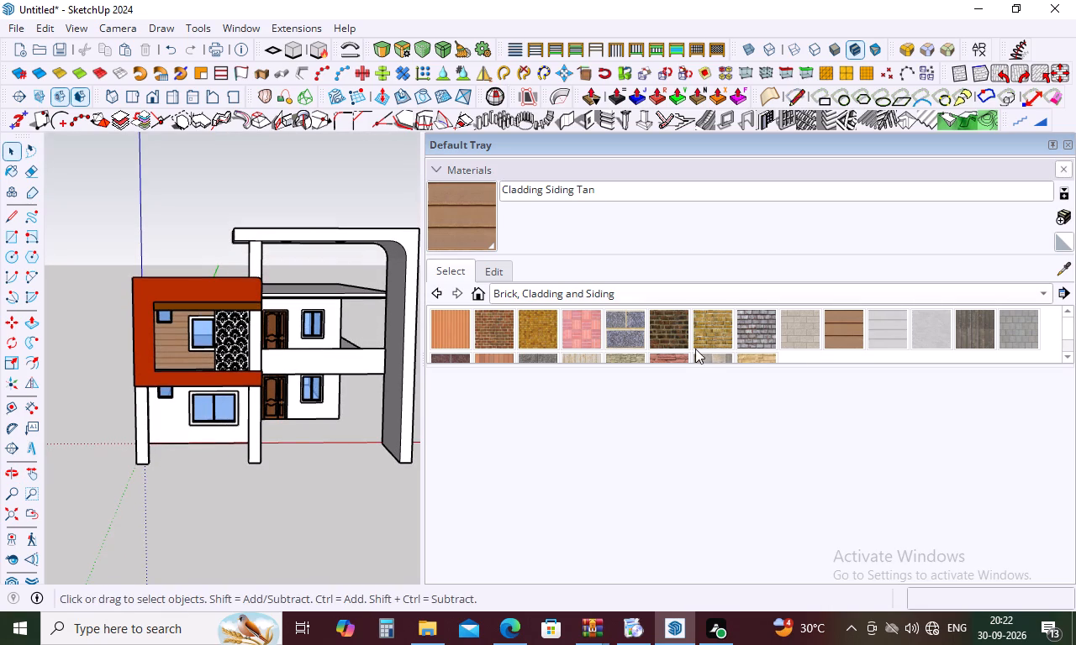
{"action": "scroll", "coordinate": [679, 327], "scroll_direction": "down", "scroll_amount": 3}
{"action": "scroll", "coordinate": [644, 333], "scroll_direction": "up", "scroll_amount": 2}
{"action": "scroll", "coordinate": [308, 398], "scroll_direction": "down", "scroll_amount": 3}
{"action": "middle_click_drag", "start_coordinate": [303, 398], "coordinate": [280, 376]}
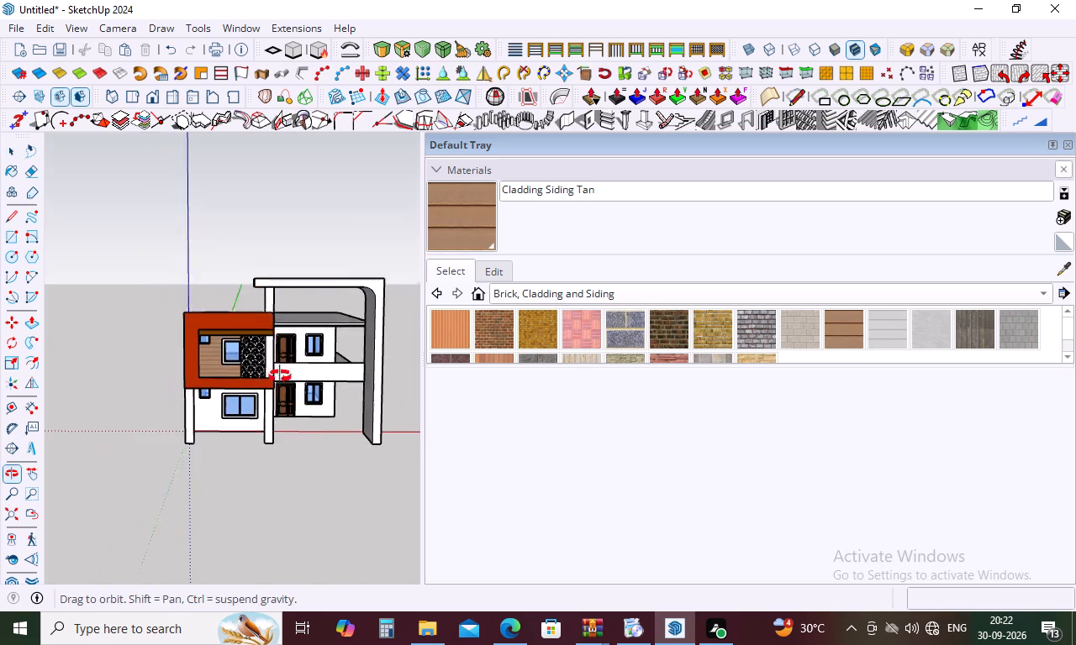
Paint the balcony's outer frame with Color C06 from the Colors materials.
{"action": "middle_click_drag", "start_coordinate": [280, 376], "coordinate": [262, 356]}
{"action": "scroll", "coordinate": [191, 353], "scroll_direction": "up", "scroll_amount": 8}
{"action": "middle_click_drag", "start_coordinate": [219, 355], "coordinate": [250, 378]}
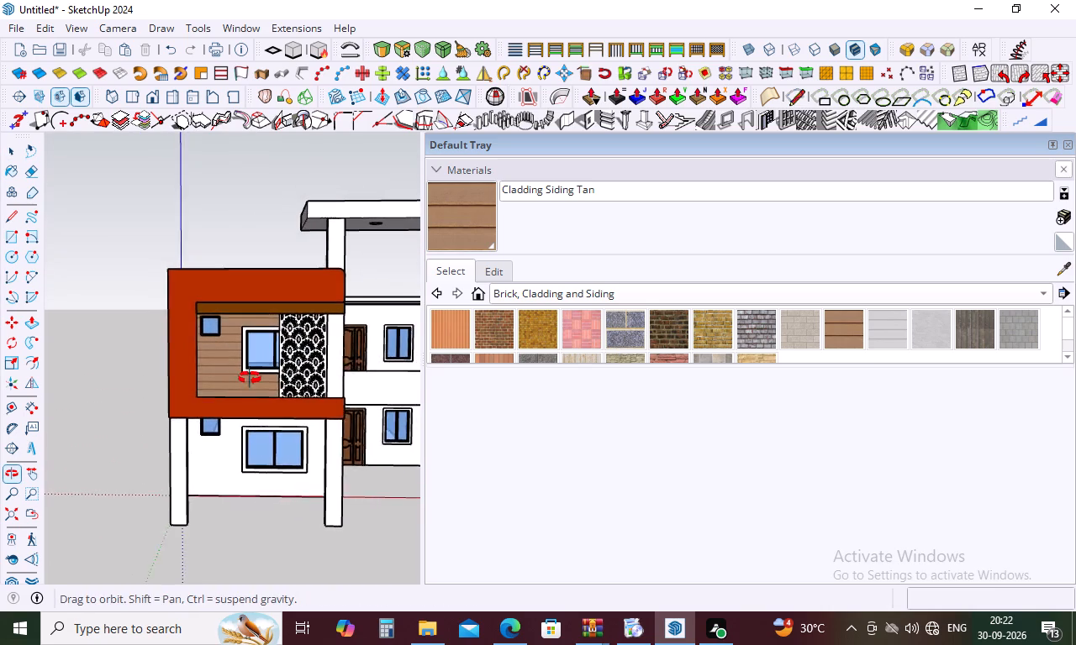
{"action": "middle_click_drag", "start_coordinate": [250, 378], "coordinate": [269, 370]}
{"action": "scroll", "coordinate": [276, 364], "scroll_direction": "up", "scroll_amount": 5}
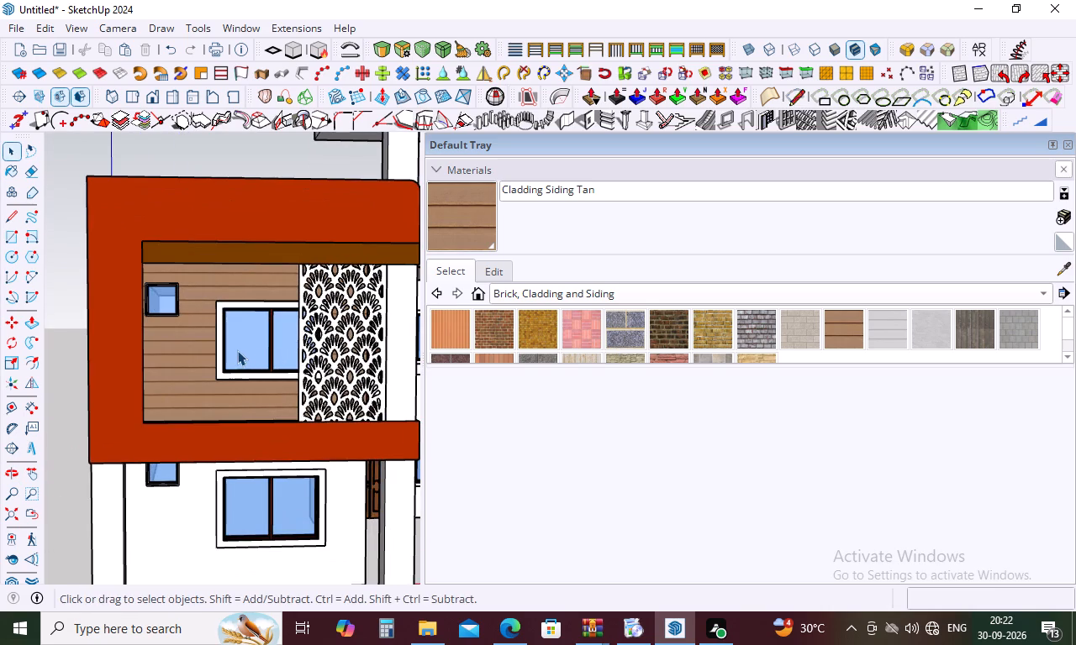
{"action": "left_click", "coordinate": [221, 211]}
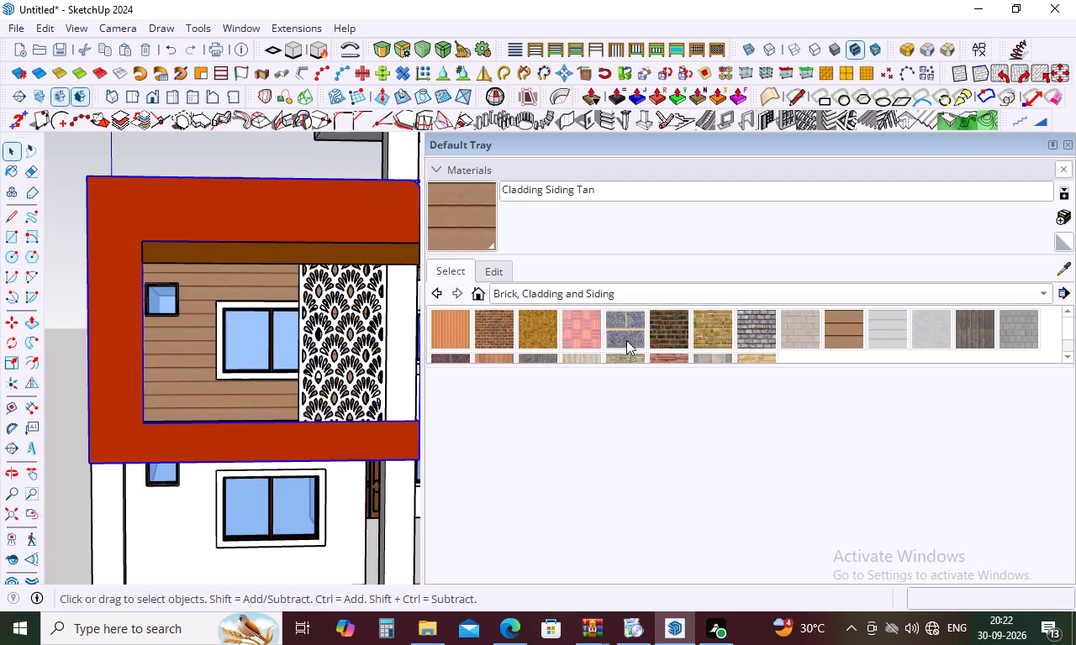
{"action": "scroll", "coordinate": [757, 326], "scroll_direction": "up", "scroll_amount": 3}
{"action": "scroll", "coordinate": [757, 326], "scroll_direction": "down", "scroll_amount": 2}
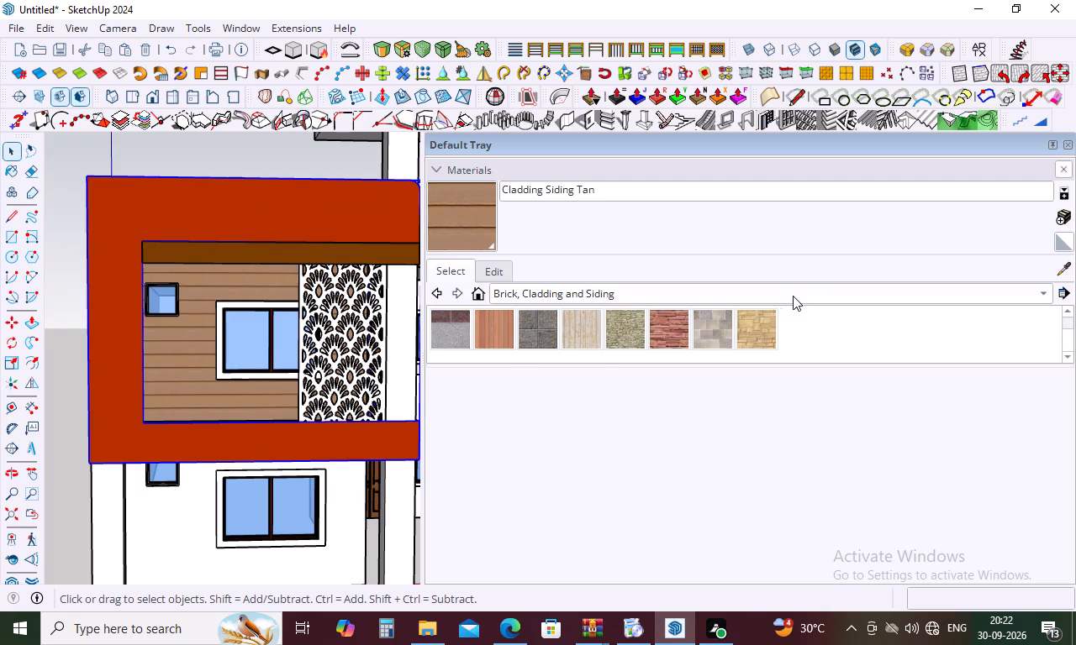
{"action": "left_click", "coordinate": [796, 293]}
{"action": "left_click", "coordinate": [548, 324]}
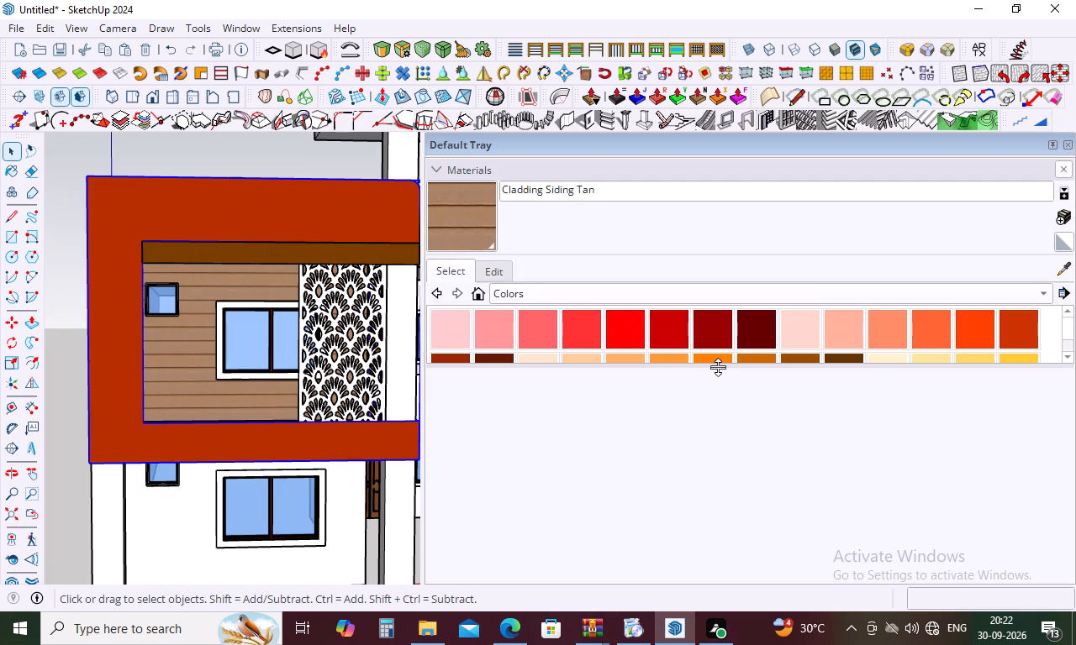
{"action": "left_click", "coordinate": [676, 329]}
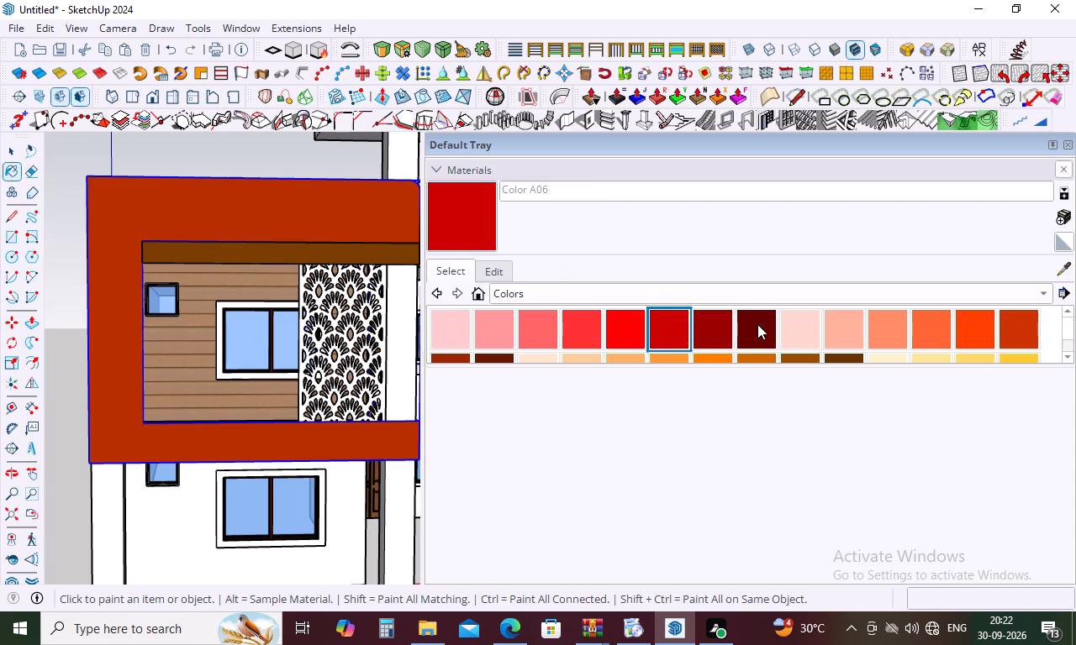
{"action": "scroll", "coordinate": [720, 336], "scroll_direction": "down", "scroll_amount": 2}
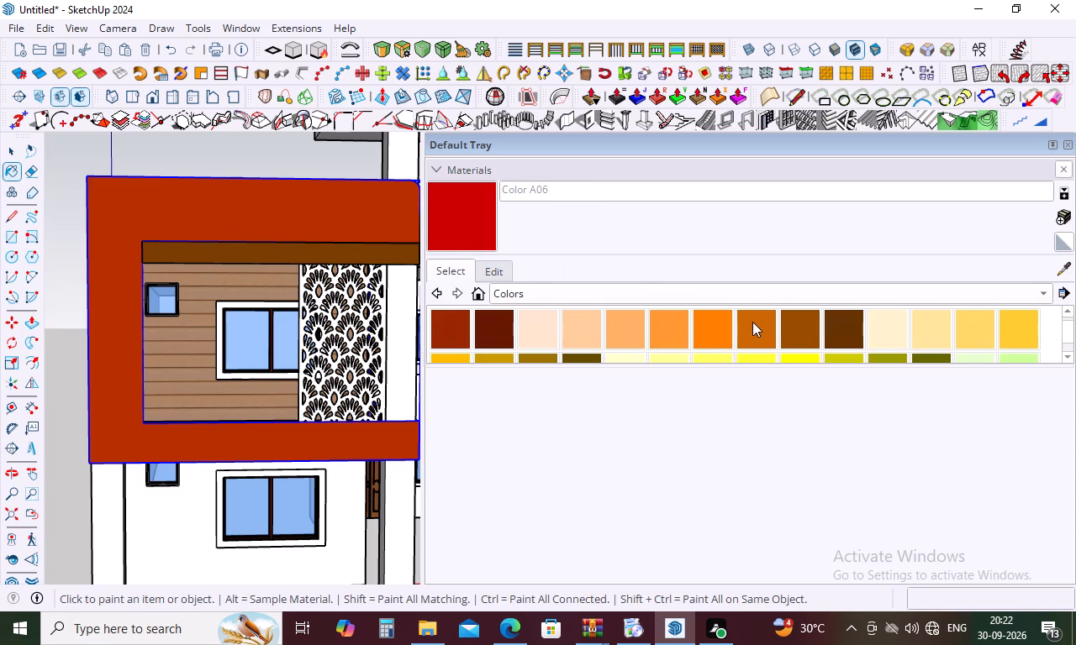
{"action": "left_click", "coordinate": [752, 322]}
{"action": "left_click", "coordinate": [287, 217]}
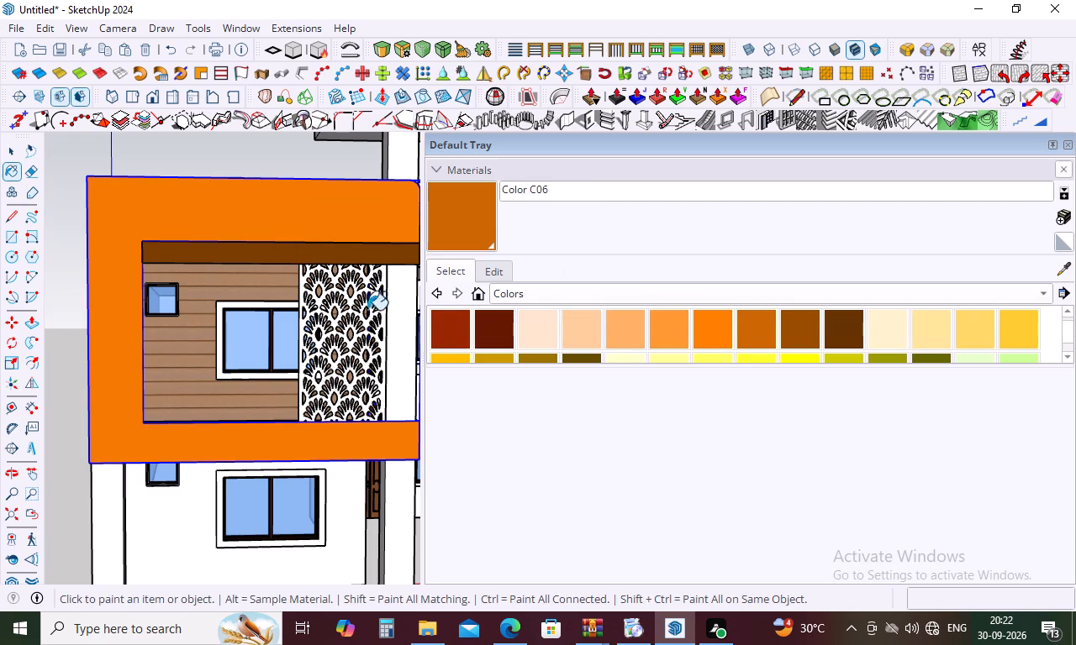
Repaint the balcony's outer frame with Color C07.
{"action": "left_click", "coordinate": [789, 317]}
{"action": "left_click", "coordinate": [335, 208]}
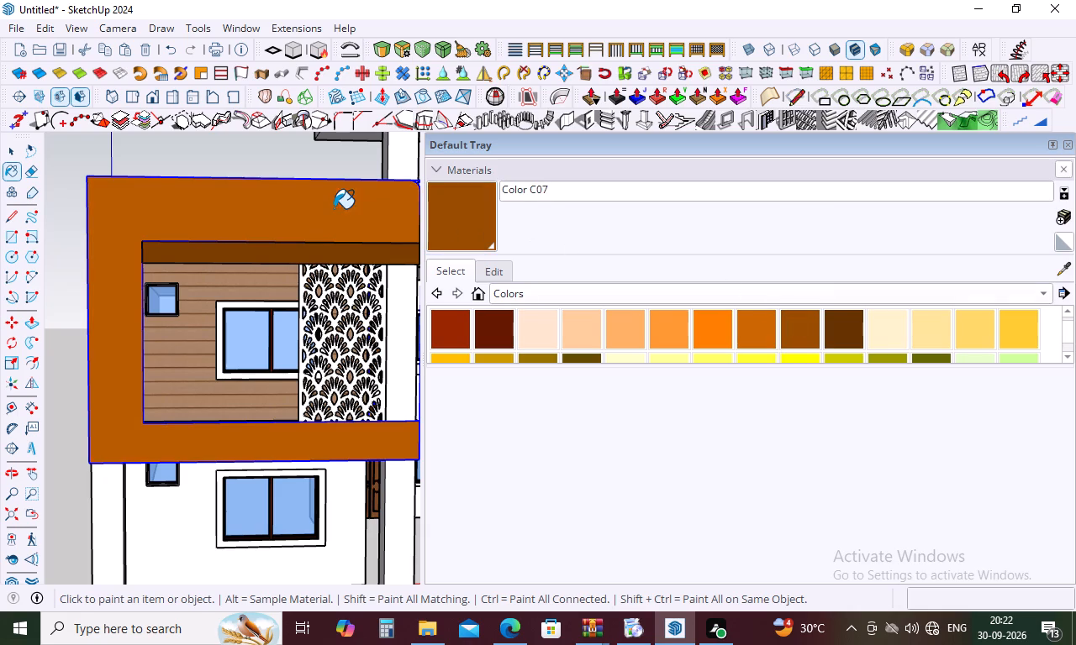
Examine the recoloured balcony frame against the clad wall and patterned screen from above, below and the front.
{"action": "scroll", "coordinate": [199, 193], "scroll_direction": "down", "scroll_amount": 8}
{"action": "middle_click_drag", "start_coordinate": [199, 193], "coordinate": [188, 261]}
{"action": "key", "text": "space"}
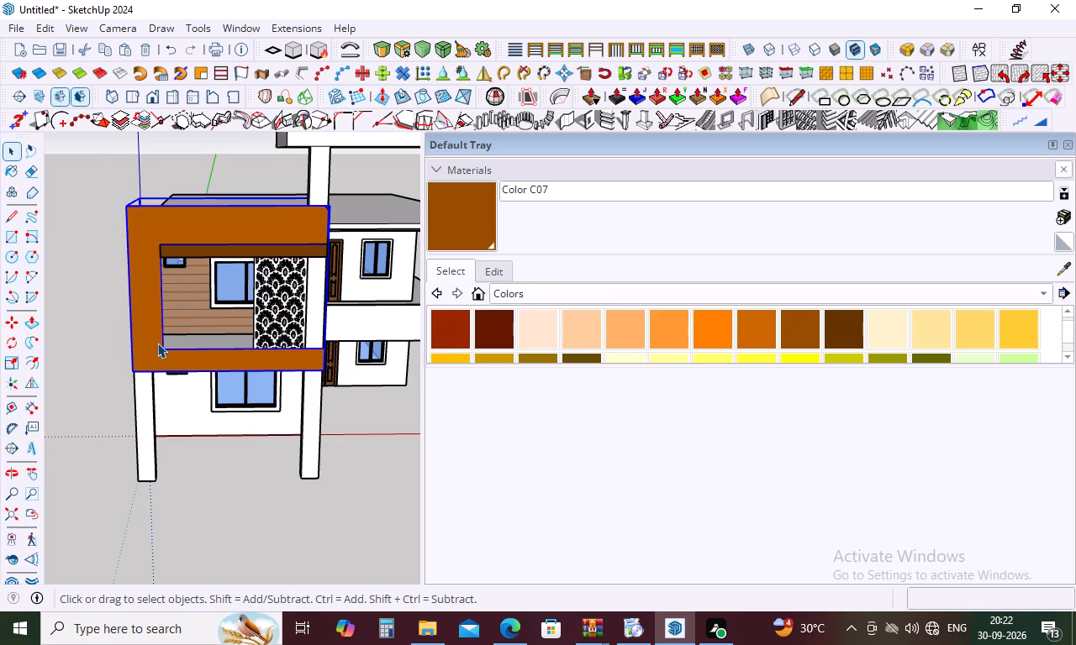
{"action": "middle_click_drag", "start_coordinate": [235, 418], "coordinate": [238, 401]}
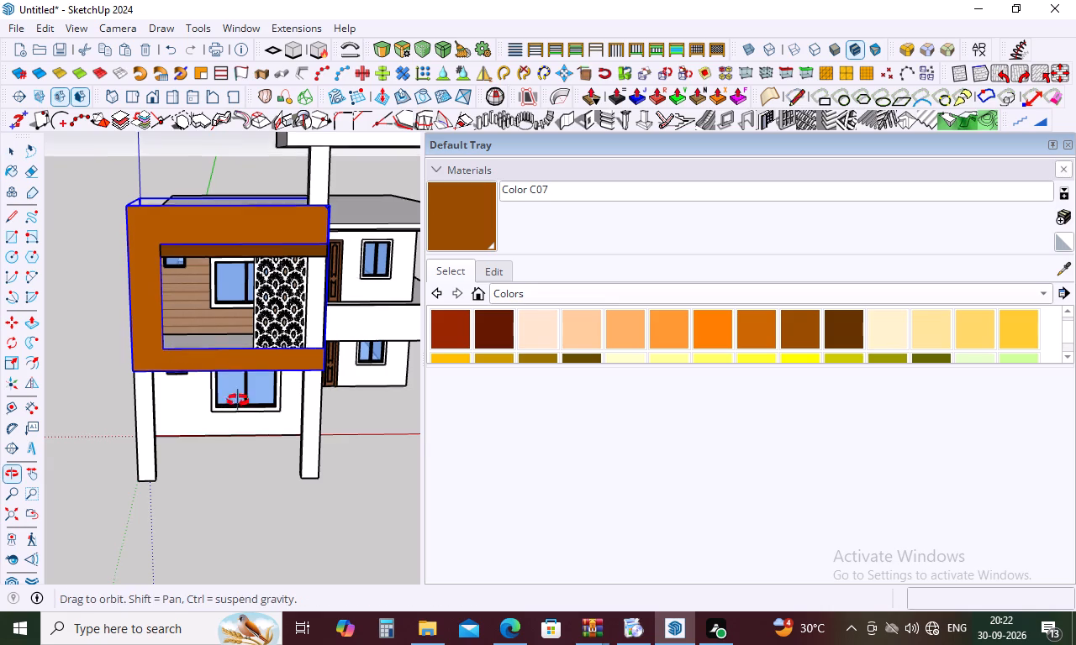
{"action": "middle_click_drag", "start_coordinate": [238, 401], "coordinate": [295, 326]}
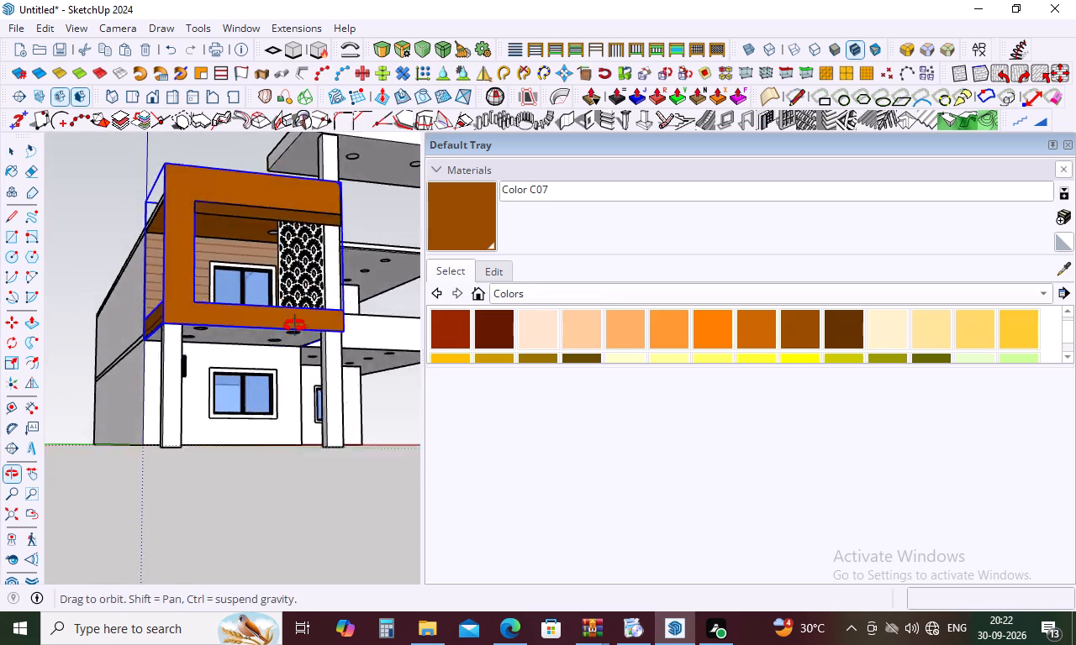
{"action": "middle_click_drag", "start_coordinate": [295, 326], "coordinate": [267, 448]}
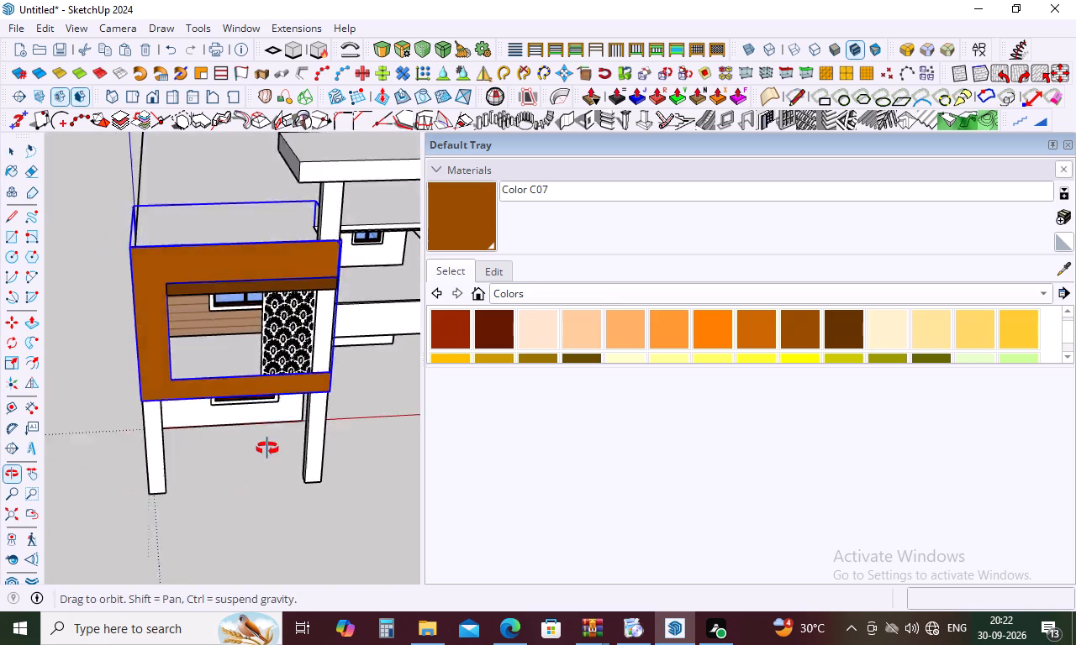
{"action": "middle_click_drag", "start_coordinate": [267, 448], "coordinate": [269, 440]}
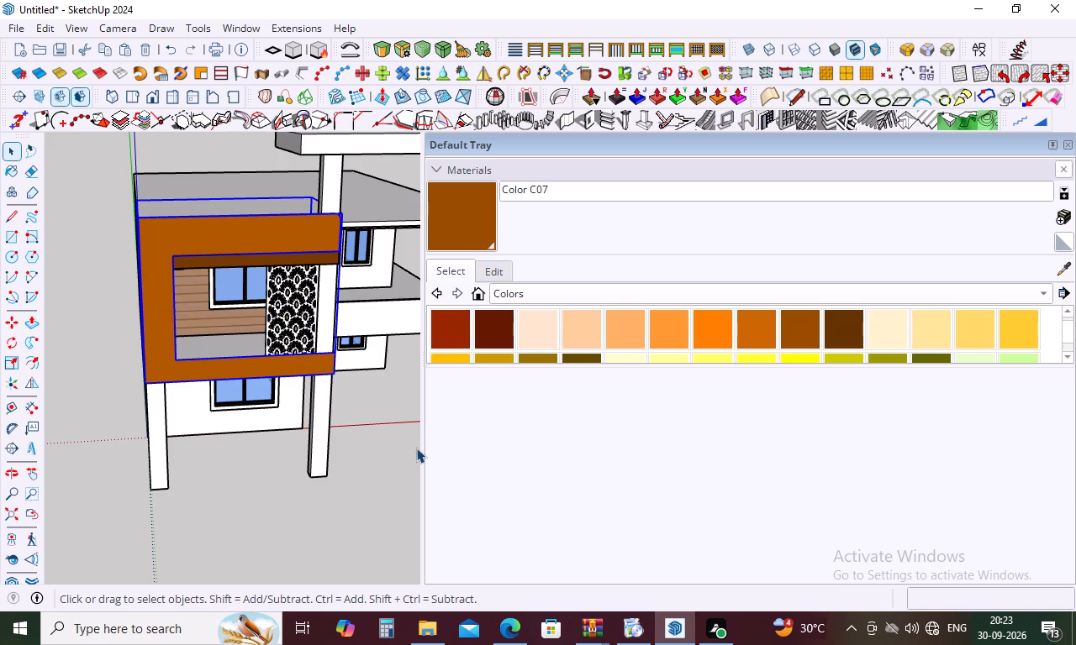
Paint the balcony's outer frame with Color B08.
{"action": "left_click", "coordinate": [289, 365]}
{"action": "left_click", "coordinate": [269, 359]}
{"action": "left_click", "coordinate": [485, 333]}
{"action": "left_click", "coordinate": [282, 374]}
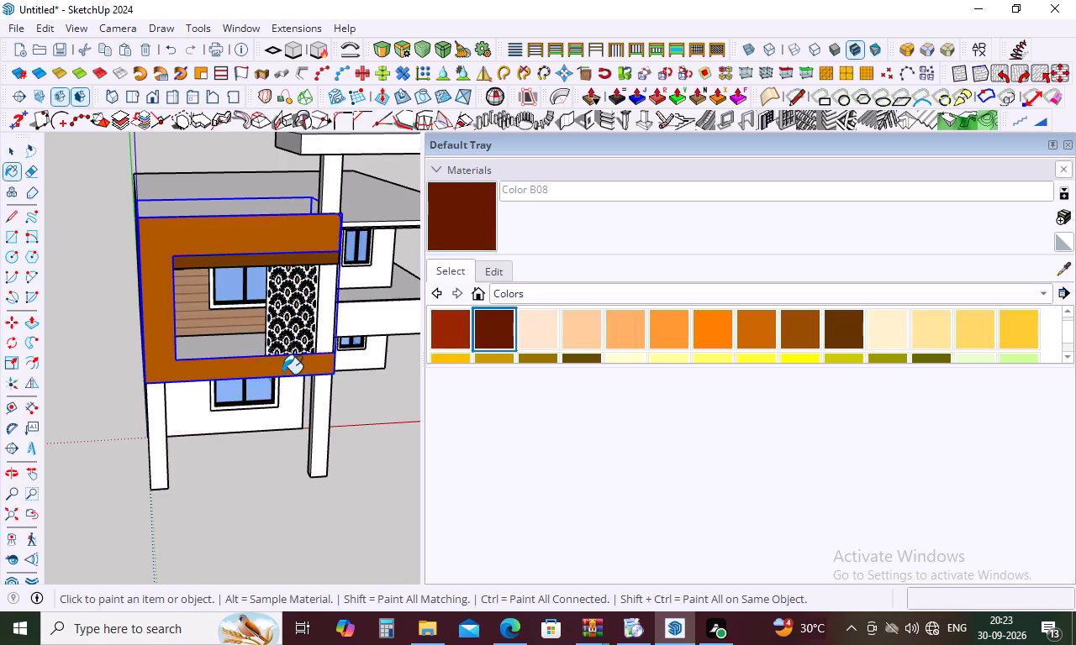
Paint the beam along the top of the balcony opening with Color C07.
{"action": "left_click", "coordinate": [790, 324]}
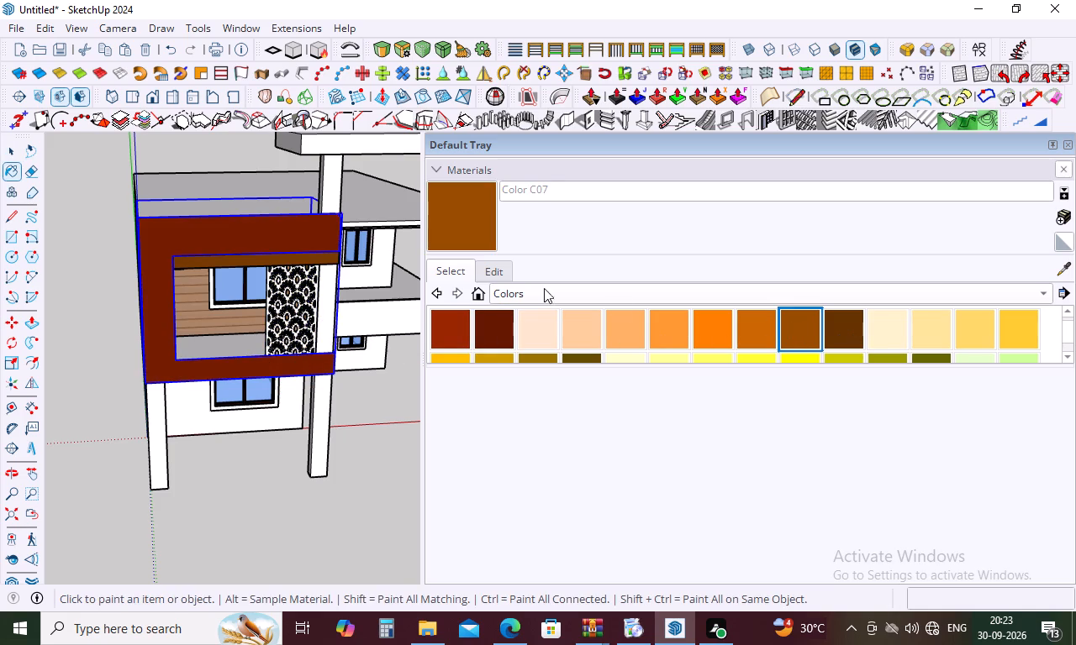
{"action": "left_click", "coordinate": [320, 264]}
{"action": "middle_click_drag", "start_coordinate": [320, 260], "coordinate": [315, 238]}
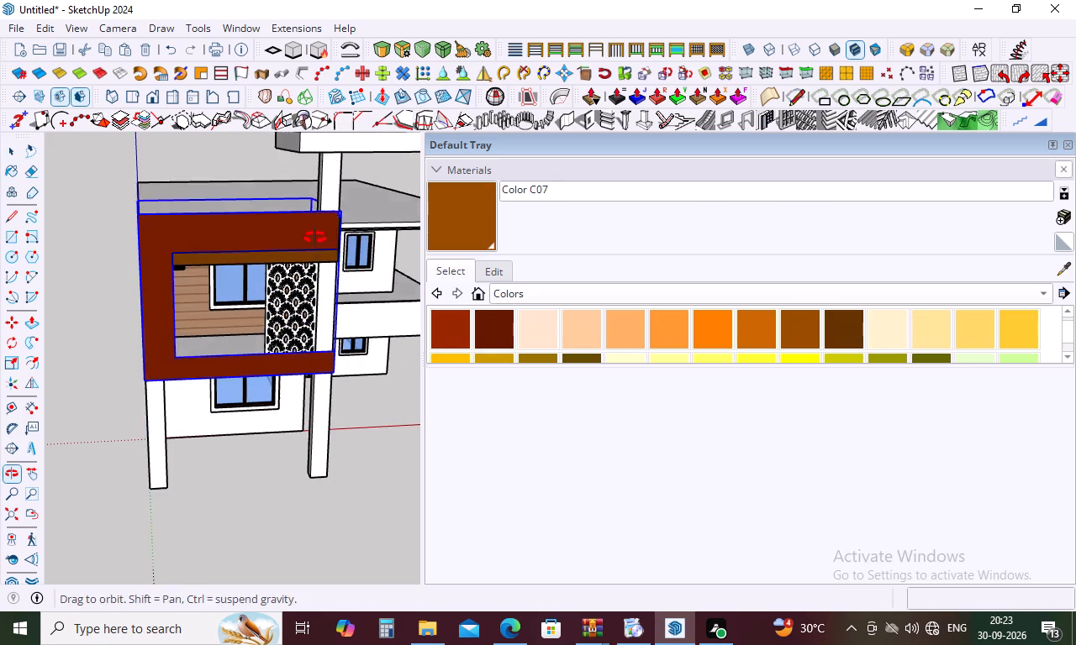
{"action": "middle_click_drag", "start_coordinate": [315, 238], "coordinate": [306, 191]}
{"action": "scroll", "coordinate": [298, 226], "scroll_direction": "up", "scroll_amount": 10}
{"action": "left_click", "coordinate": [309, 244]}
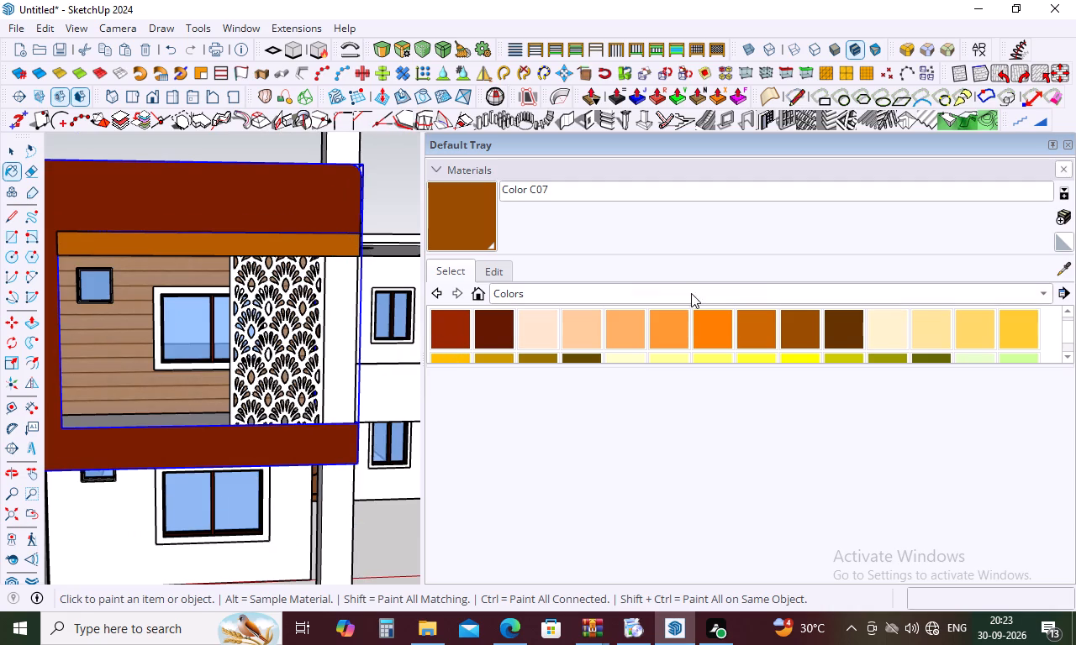
Paint the beam along the top of the balcony opening with Color C08.
{"action": "left_click", "coordinate": [834, 328]}
{"action": "left_click", "coordinate": [199, 254]}
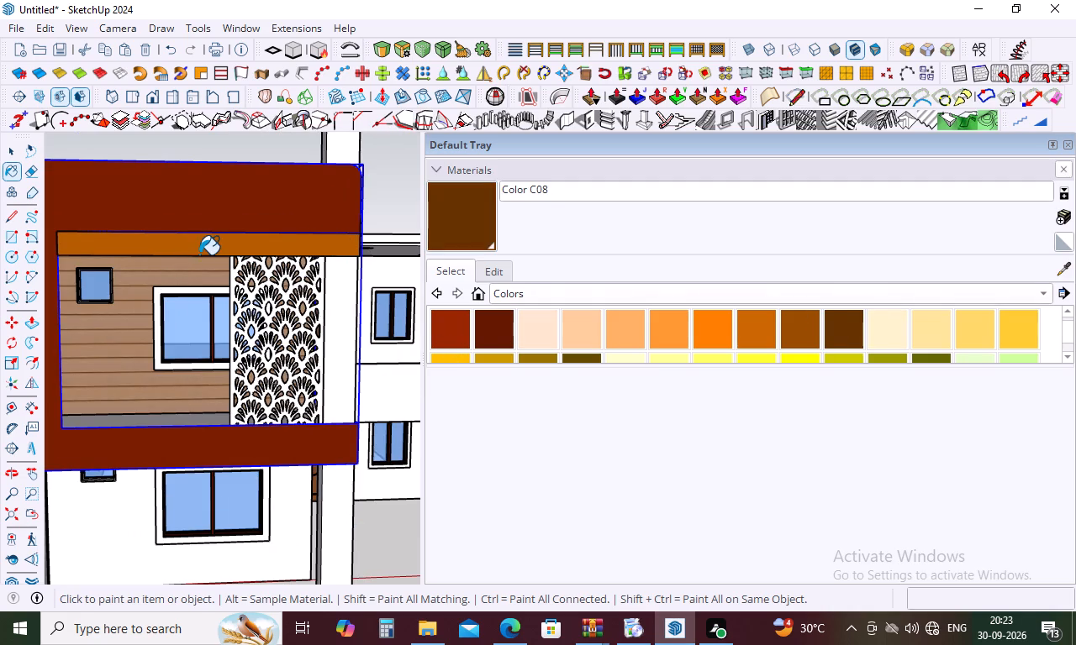
{"action": "left_click", "coordinate": [219, 246]}
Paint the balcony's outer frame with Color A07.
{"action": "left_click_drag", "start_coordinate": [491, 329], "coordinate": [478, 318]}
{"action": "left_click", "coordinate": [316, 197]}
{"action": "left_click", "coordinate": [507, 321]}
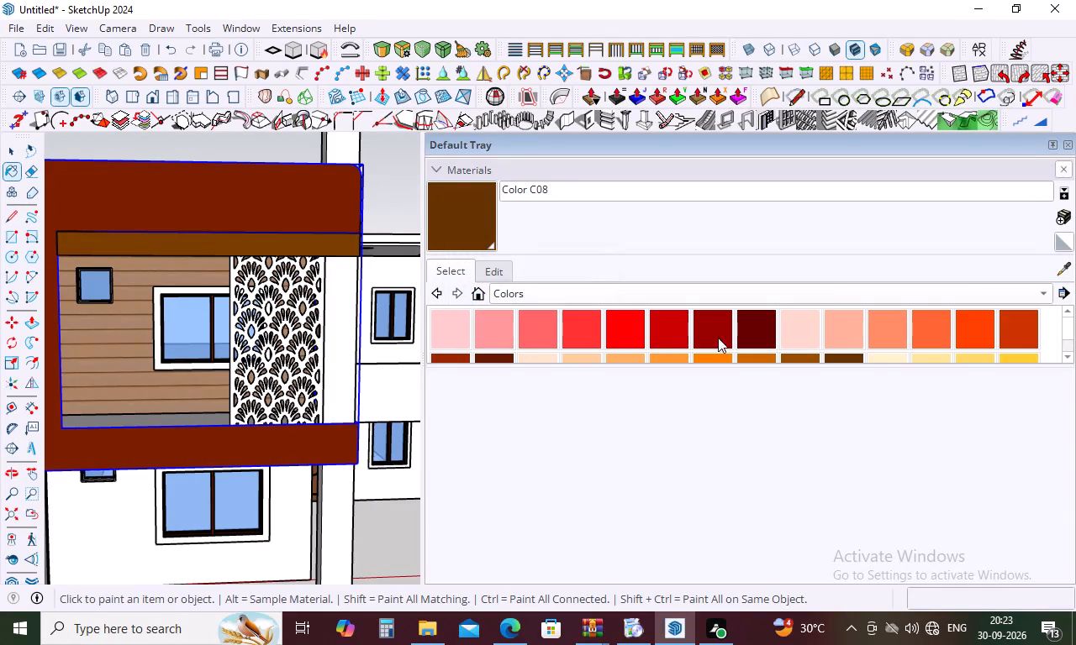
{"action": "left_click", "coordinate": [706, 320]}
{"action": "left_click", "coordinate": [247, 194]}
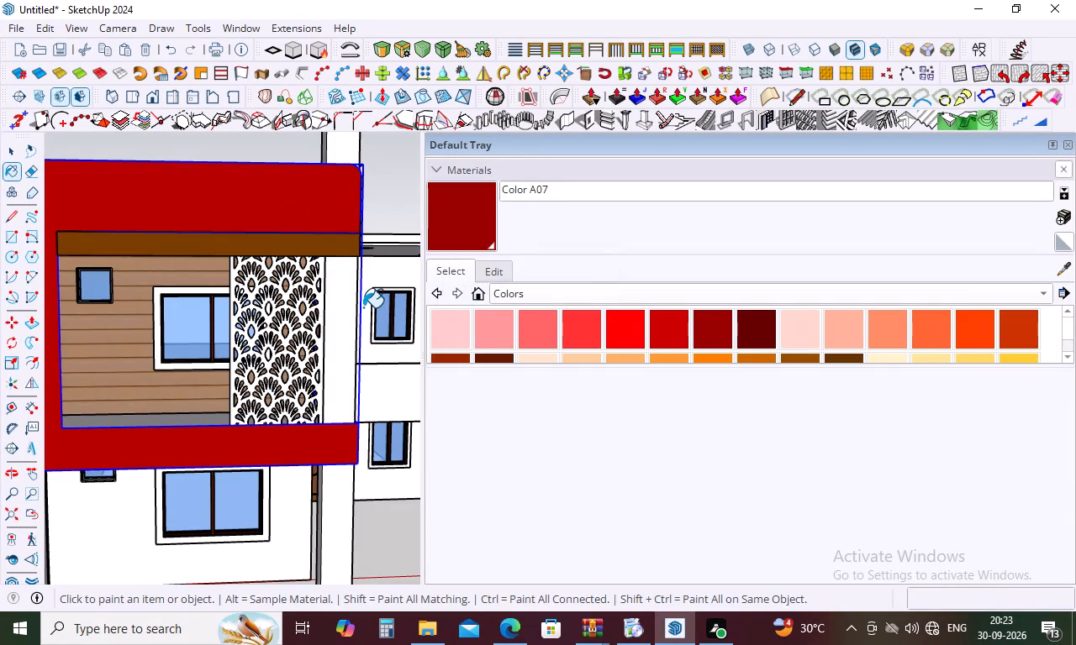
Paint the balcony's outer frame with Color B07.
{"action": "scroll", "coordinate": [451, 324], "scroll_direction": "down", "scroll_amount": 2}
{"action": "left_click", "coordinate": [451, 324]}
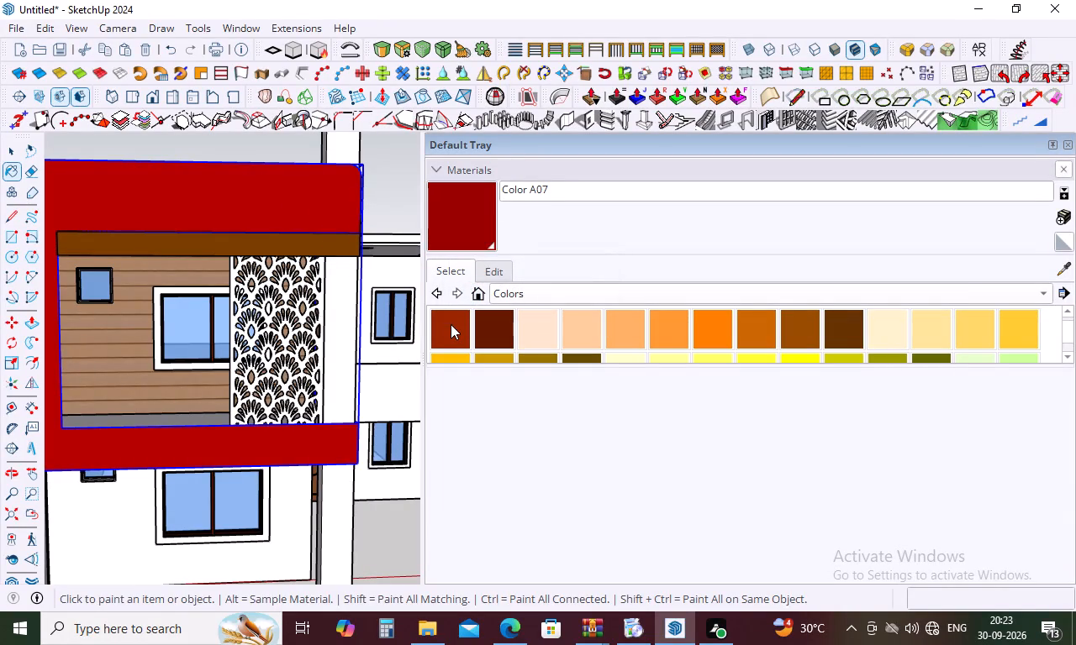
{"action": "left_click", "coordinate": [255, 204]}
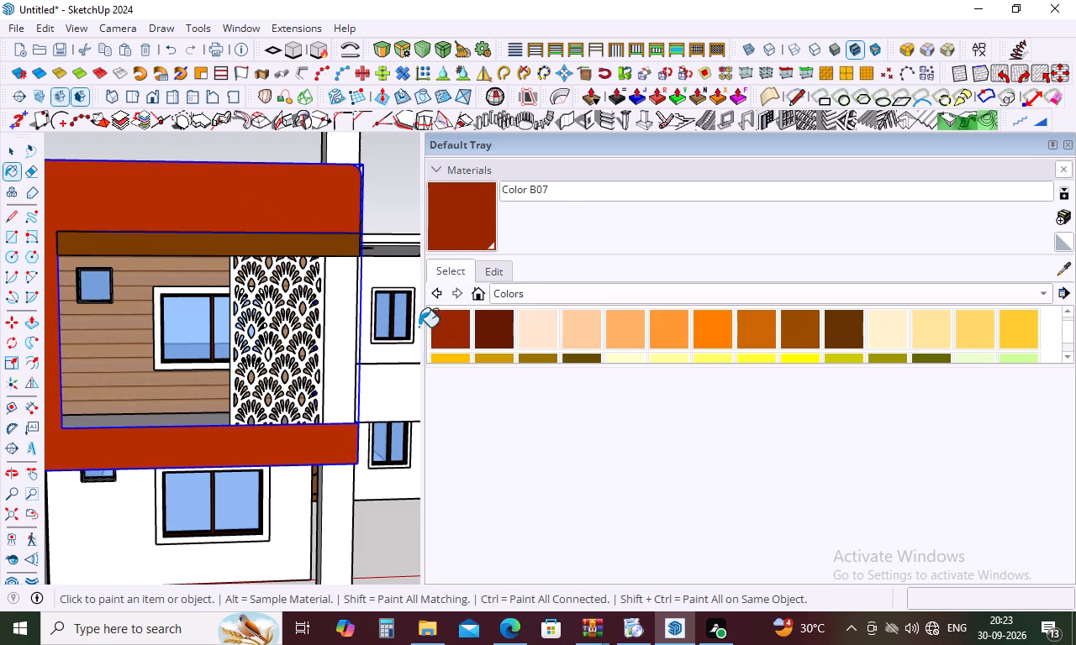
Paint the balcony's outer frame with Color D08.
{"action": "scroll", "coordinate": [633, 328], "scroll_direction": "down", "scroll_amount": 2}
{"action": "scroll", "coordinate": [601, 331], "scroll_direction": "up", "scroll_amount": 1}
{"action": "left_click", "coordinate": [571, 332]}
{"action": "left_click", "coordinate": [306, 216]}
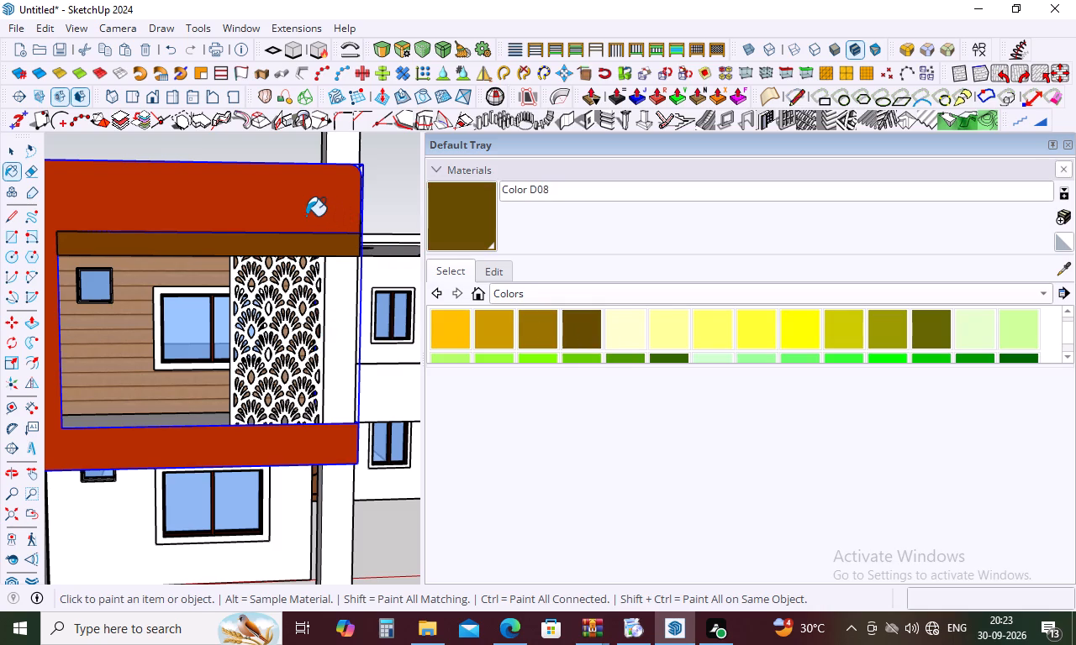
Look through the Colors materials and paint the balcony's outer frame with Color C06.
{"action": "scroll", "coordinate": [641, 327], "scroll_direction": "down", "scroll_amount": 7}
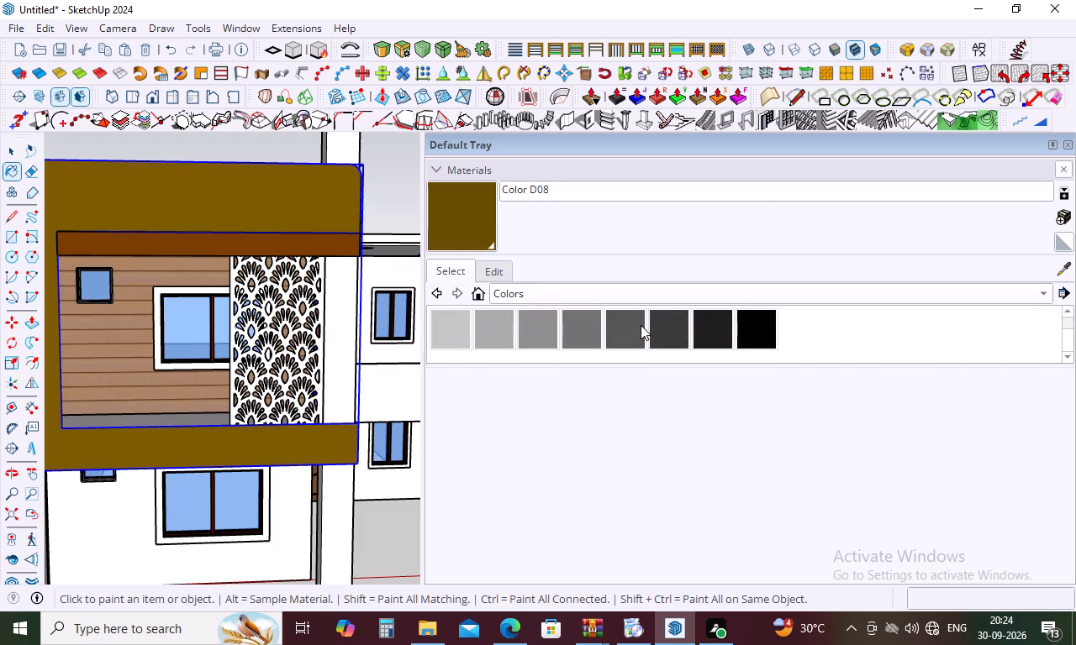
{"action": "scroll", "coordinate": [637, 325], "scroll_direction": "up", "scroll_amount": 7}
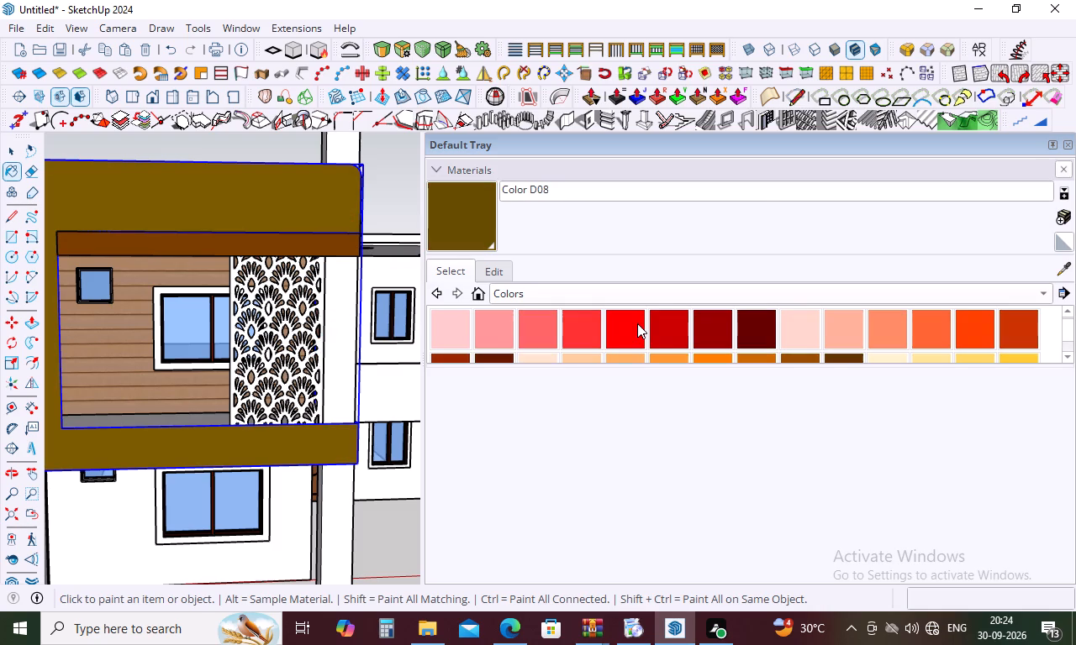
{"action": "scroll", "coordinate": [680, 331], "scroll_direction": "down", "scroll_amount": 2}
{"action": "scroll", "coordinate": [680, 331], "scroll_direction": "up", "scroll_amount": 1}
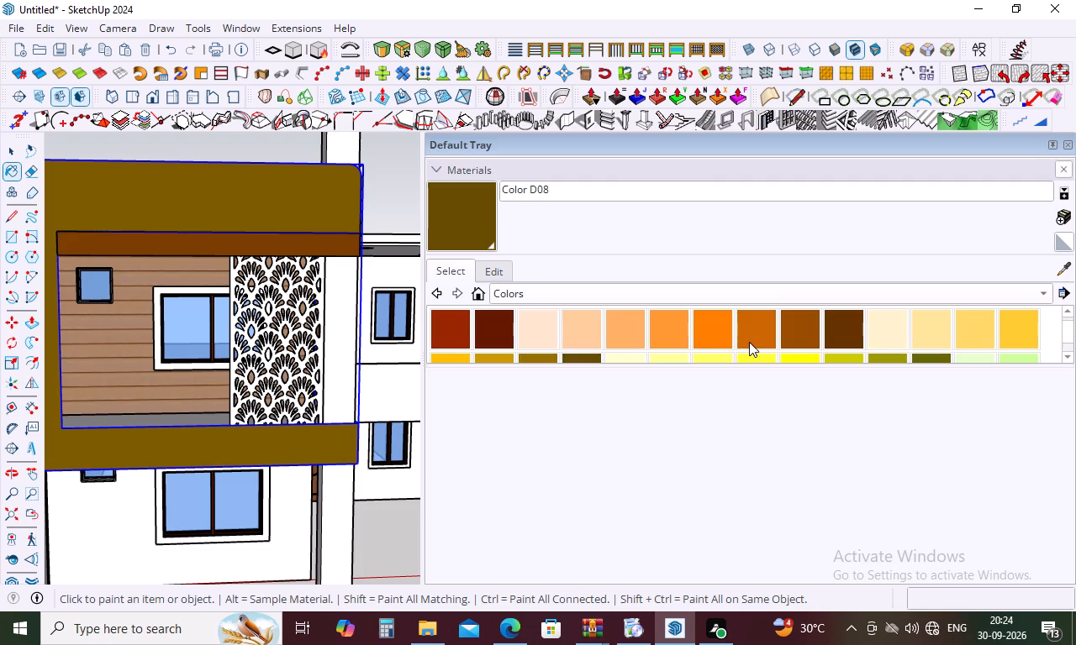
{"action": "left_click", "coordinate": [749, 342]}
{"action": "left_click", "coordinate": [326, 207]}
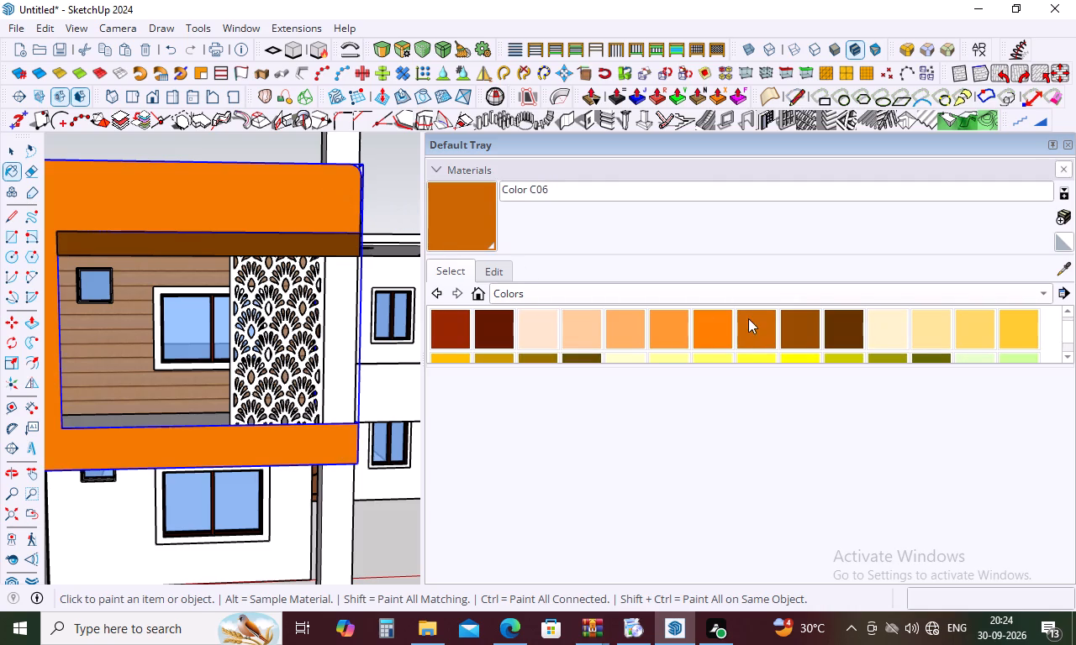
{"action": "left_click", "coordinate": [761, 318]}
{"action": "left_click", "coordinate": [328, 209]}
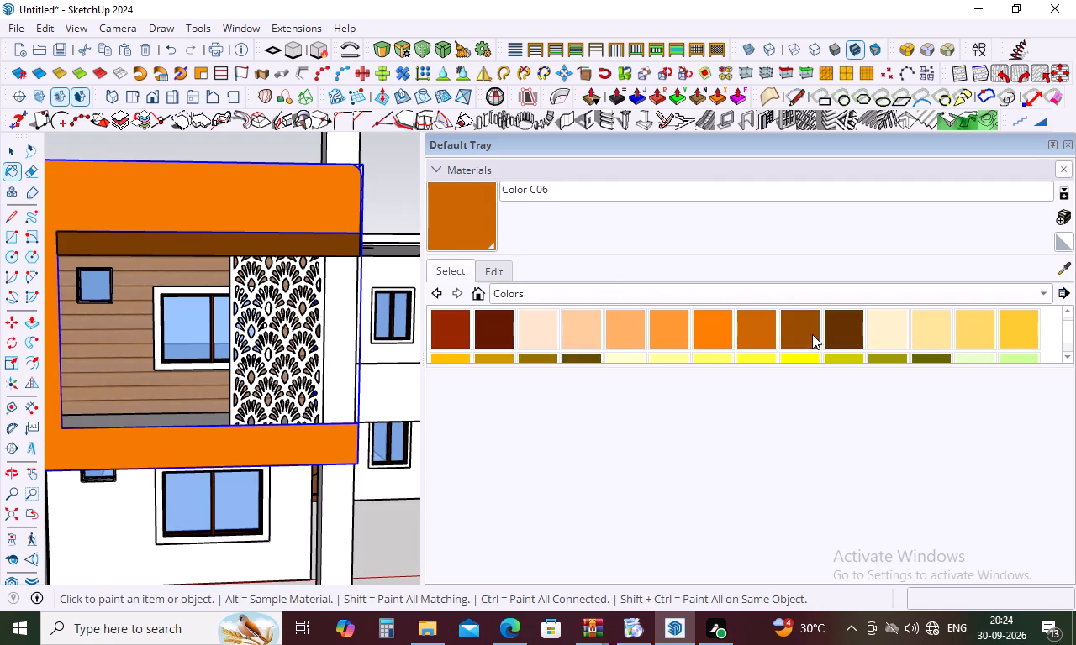
Paint the balcony's outer frame with Color C07 and check it on the facade.
{"action": "left_click", "coordinate": [814, 335]}
{"action": "left_click", "coordinate": [298, 186]}
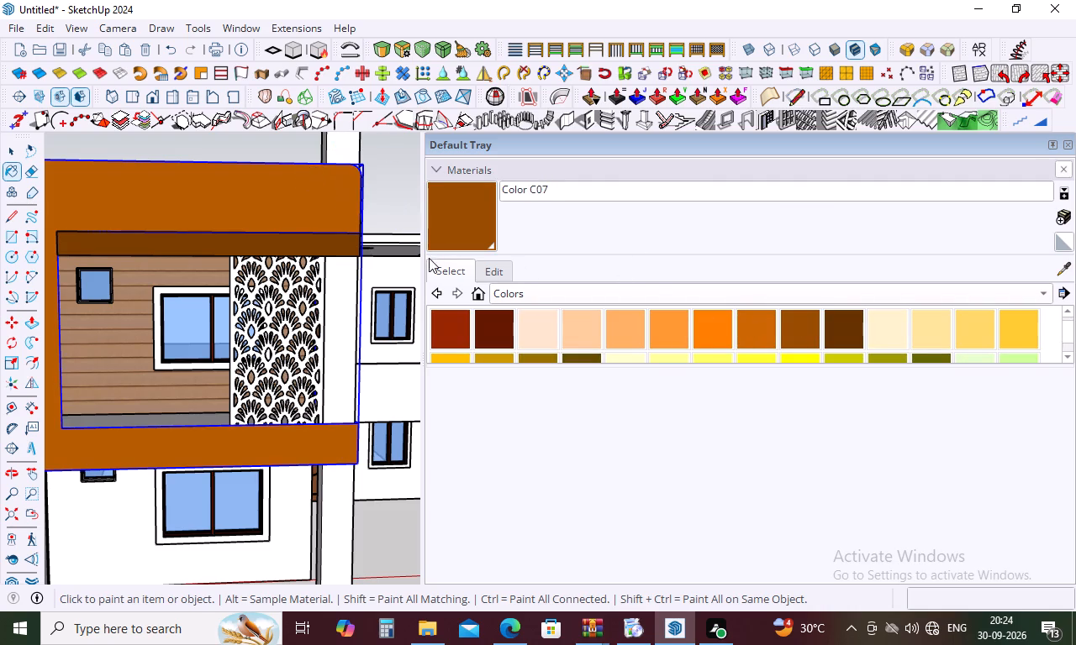
{"action": "scroll", "coordinate": [244, 195], "scroll_direction": "down", "scroll_amount": 6}
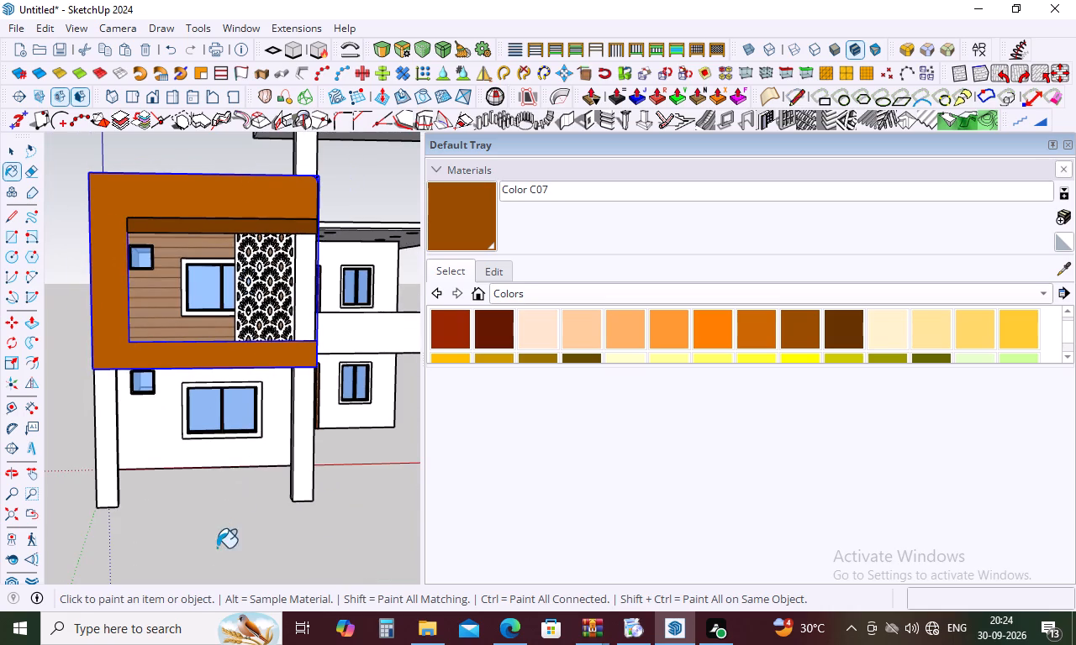
{"action": "key", "text": "space"}
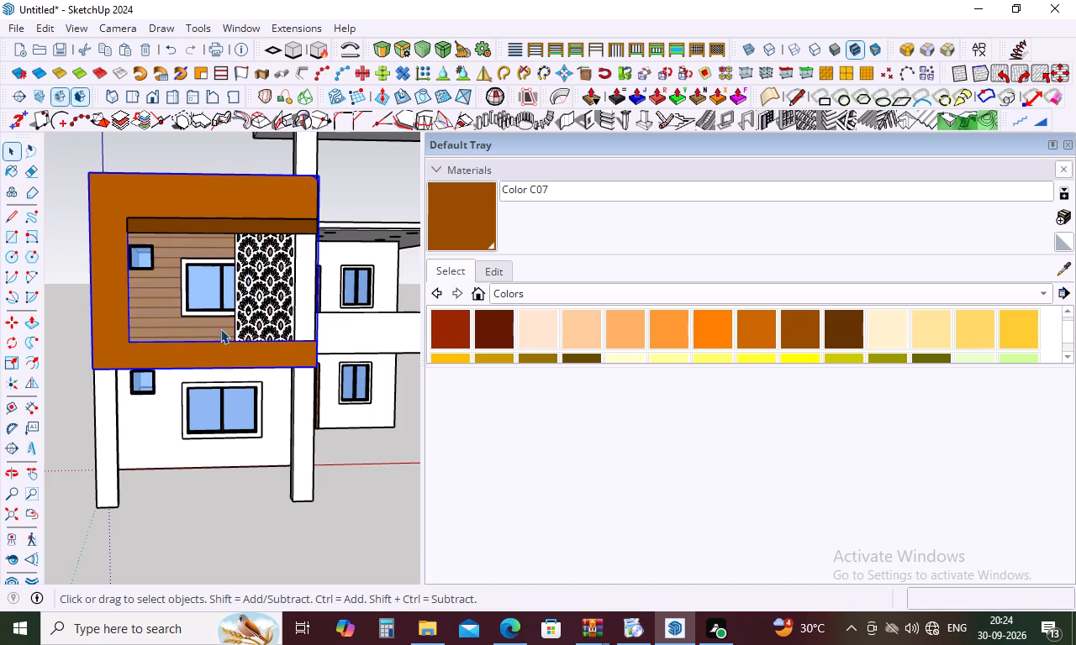
{"action": "middle_click_drag", "start_coordinate": [221, 328], "coordinate": [119, 233]}
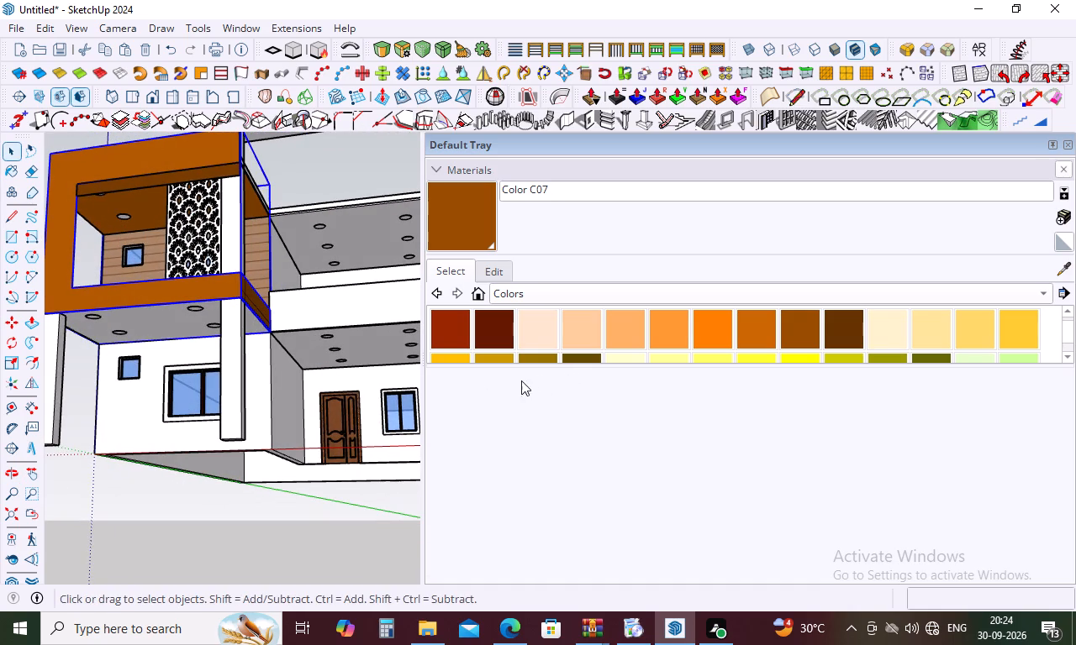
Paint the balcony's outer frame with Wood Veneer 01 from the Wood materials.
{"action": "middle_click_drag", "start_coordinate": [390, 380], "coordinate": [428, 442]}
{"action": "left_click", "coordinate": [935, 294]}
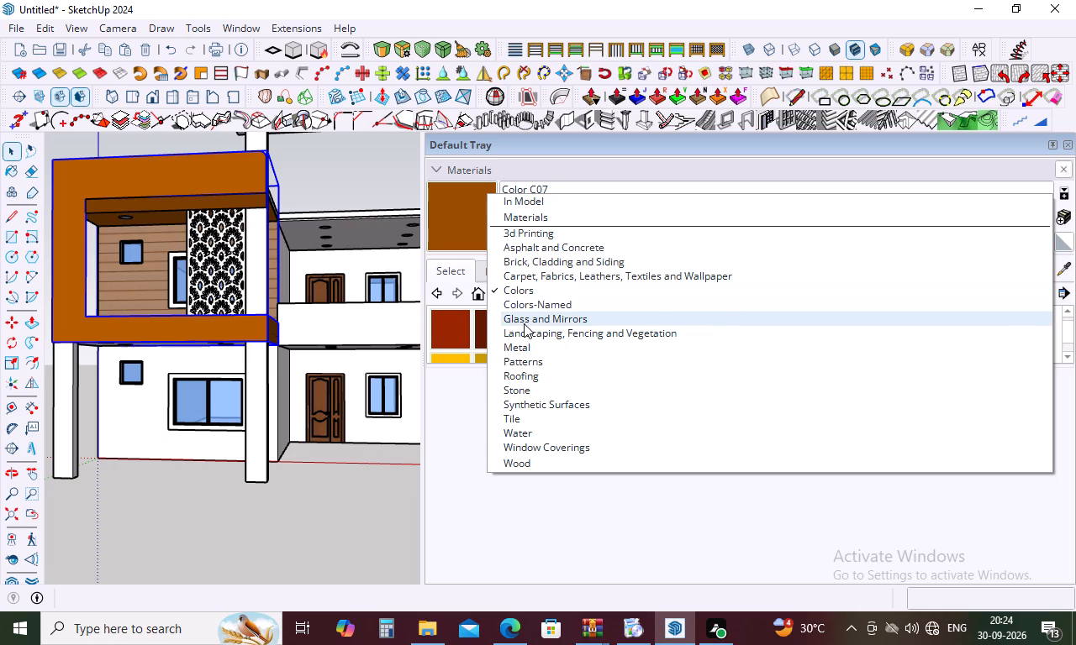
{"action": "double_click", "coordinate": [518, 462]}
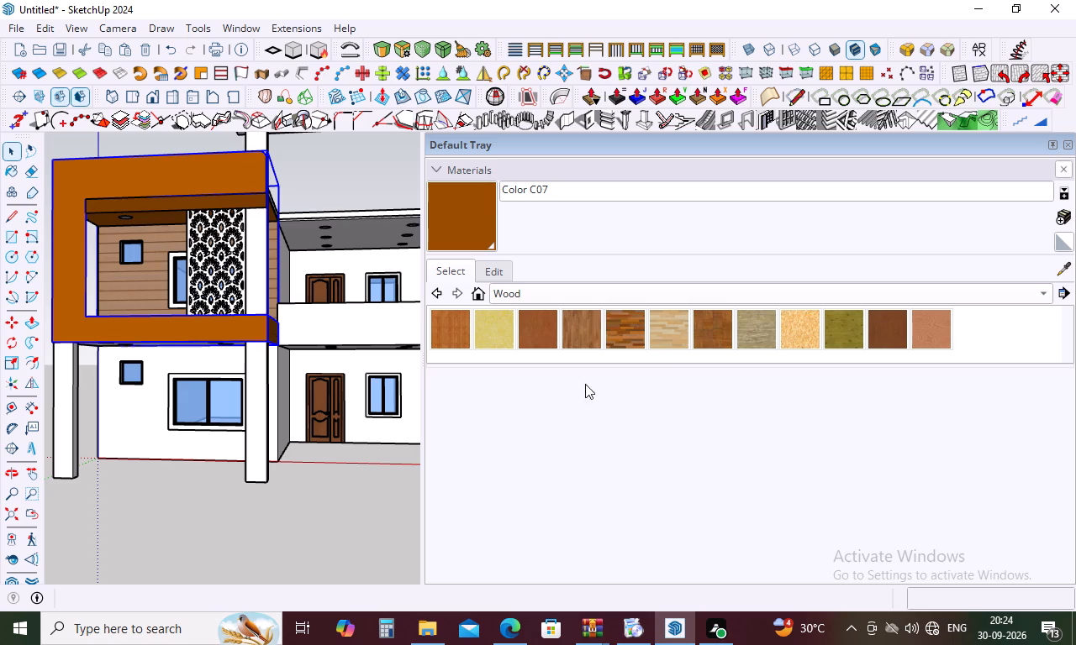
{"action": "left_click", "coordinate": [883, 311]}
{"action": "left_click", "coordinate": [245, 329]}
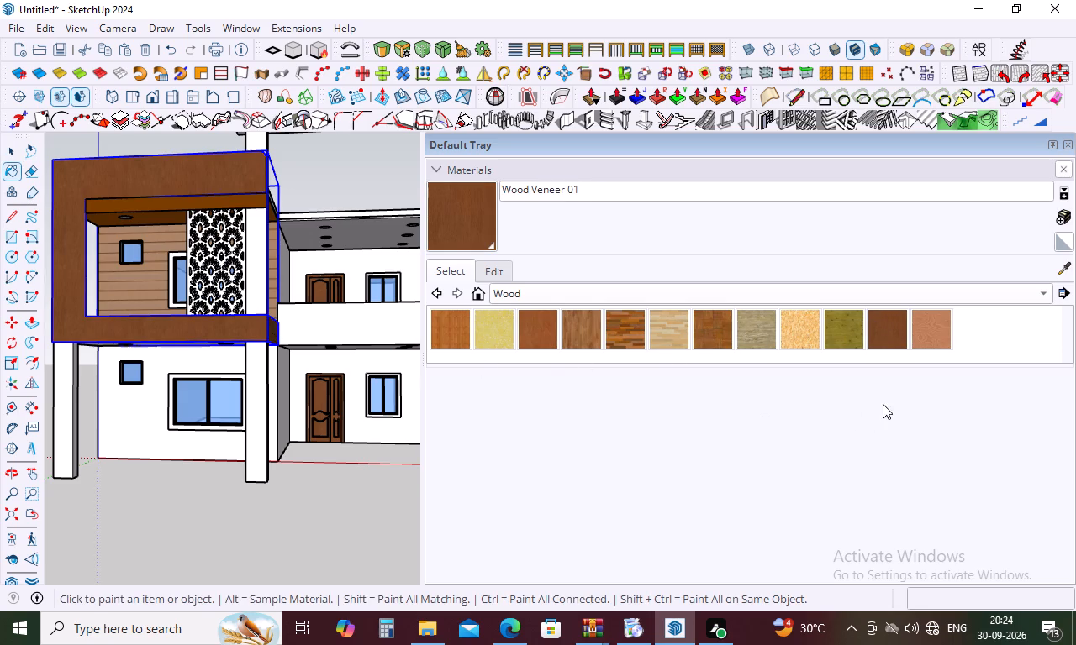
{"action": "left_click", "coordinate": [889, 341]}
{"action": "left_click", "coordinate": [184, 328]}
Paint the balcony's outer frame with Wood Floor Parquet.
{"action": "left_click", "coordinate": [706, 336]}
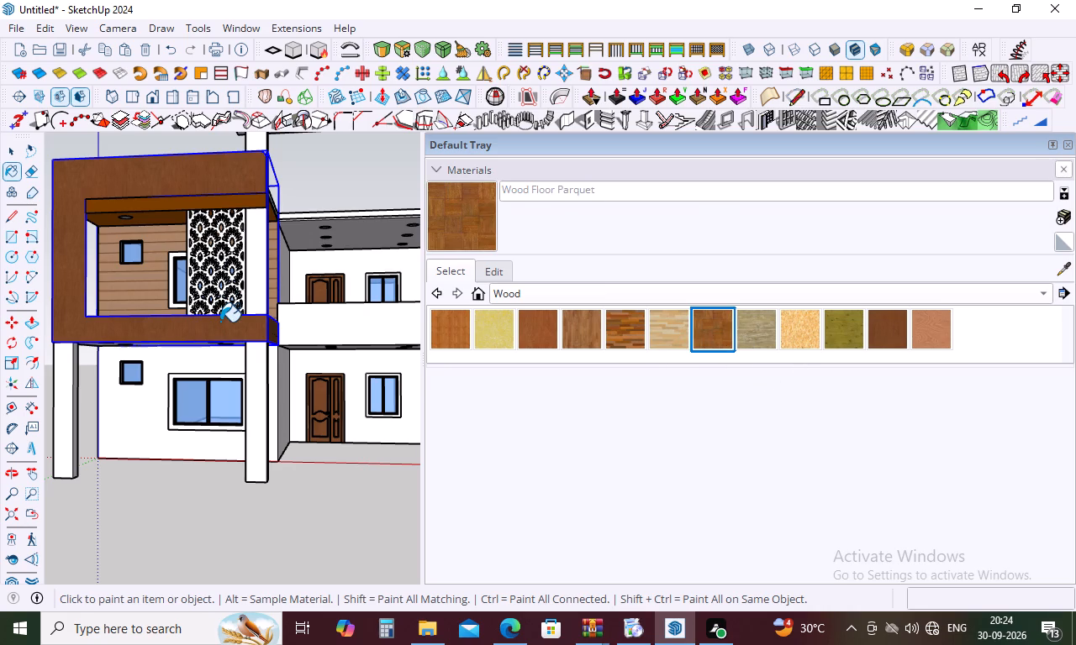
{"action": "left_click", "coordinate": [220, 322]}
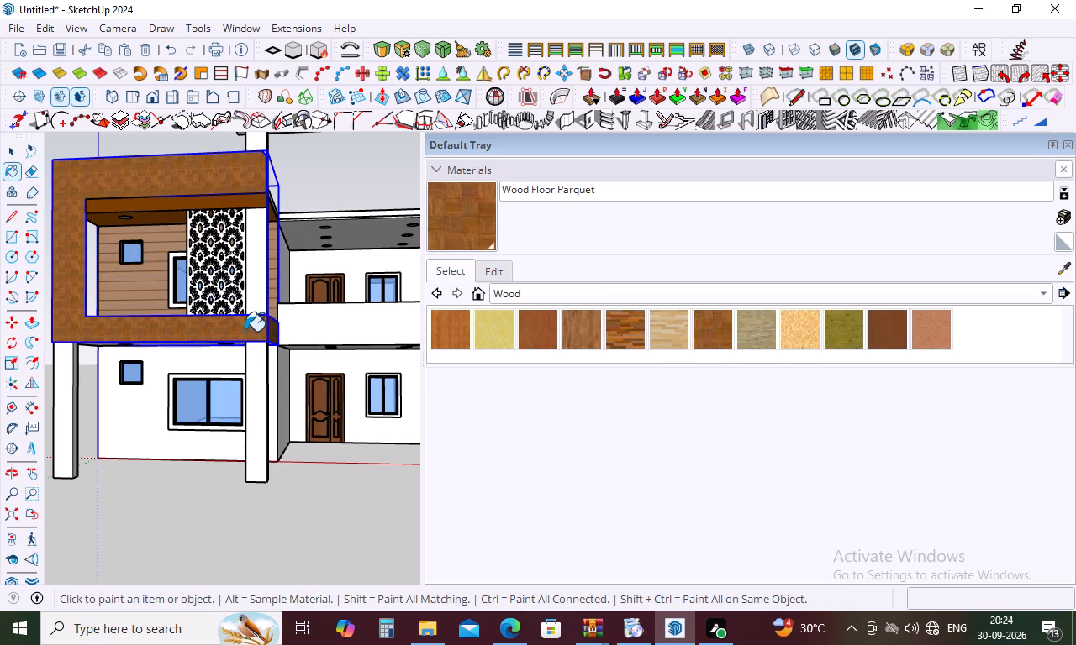
Paint the balcony's outer frame with Wood Cherry Original.
{"action": "left_click", "coordinate": [538, 333]}
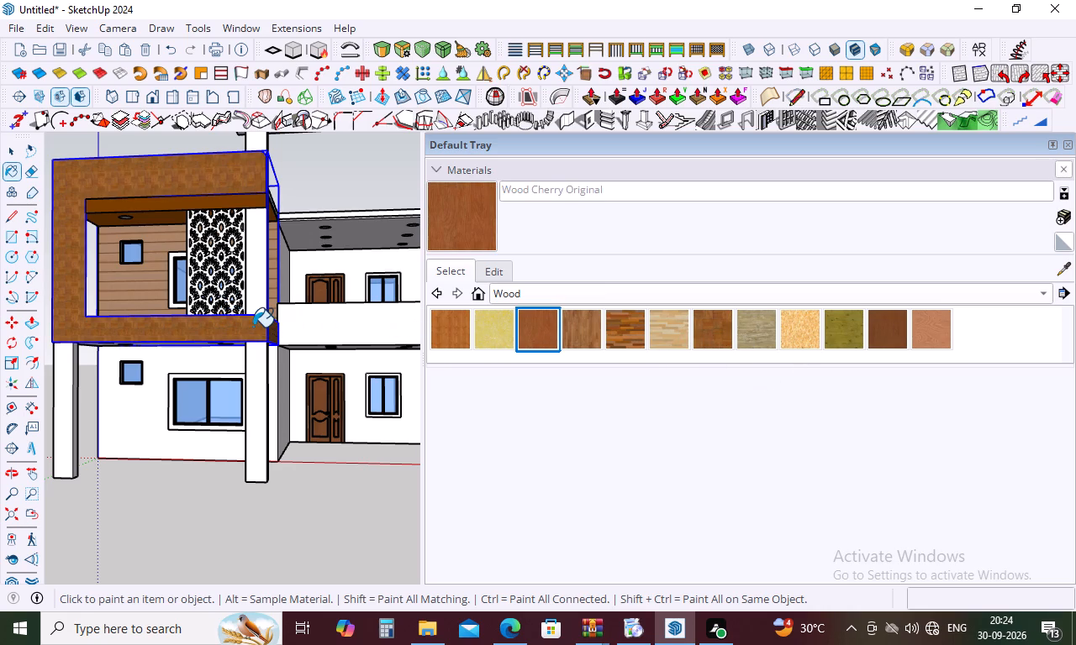
{"action": "left_click", "coordinate": [253, 327]}
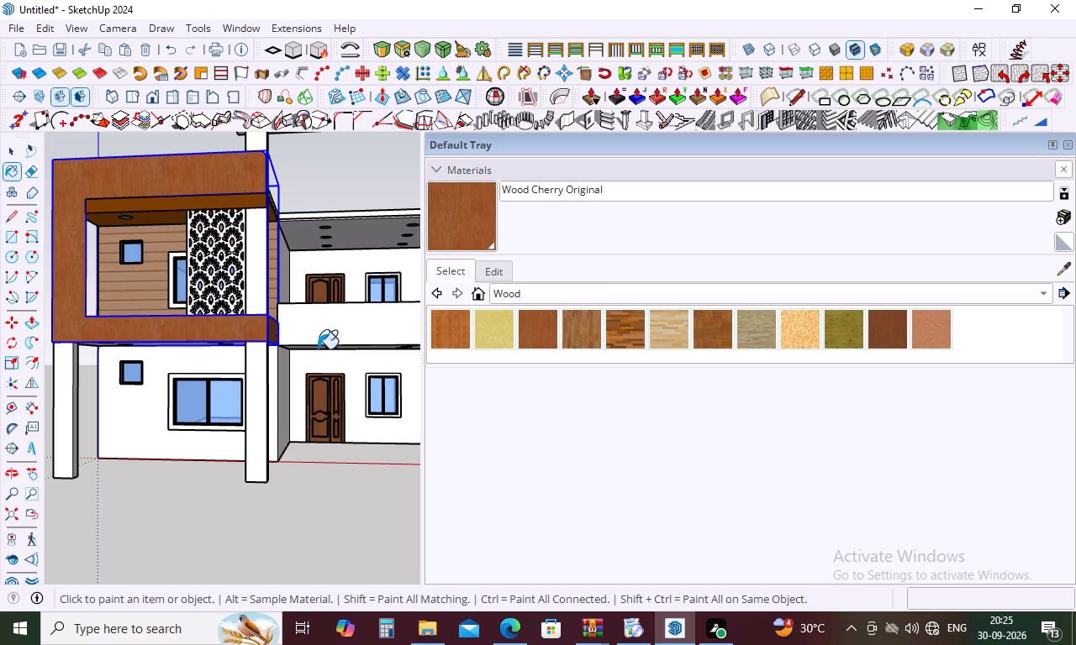
Paint the beam under the top of the balcony's frame with Wood Veneer 01.
{"action": "left_click", "coordinate": [873, 333]}
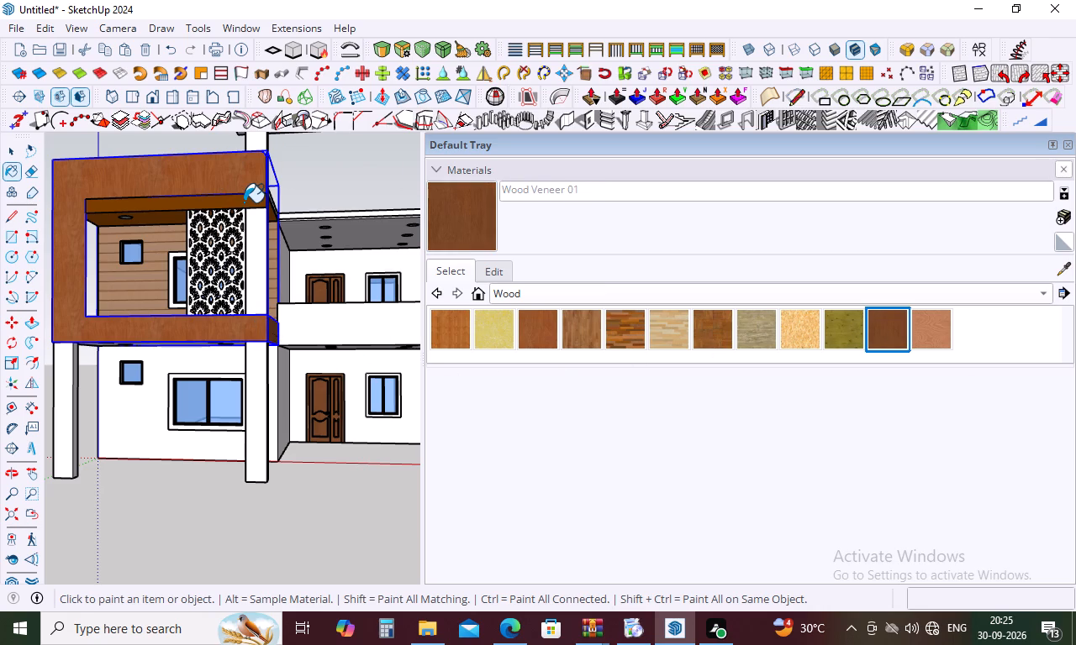
{"action": "left_click", "coordinate": [244, 202]}
Apply Wood Veneer 02 to the balcony's ceiling, the ceiling beneath the balcony and the two adjoining ceilings on the upper and ground floors.
{"action": "middle_click_drag", "start_coordinate": [254, 213], "coordinate": [316, 92]}
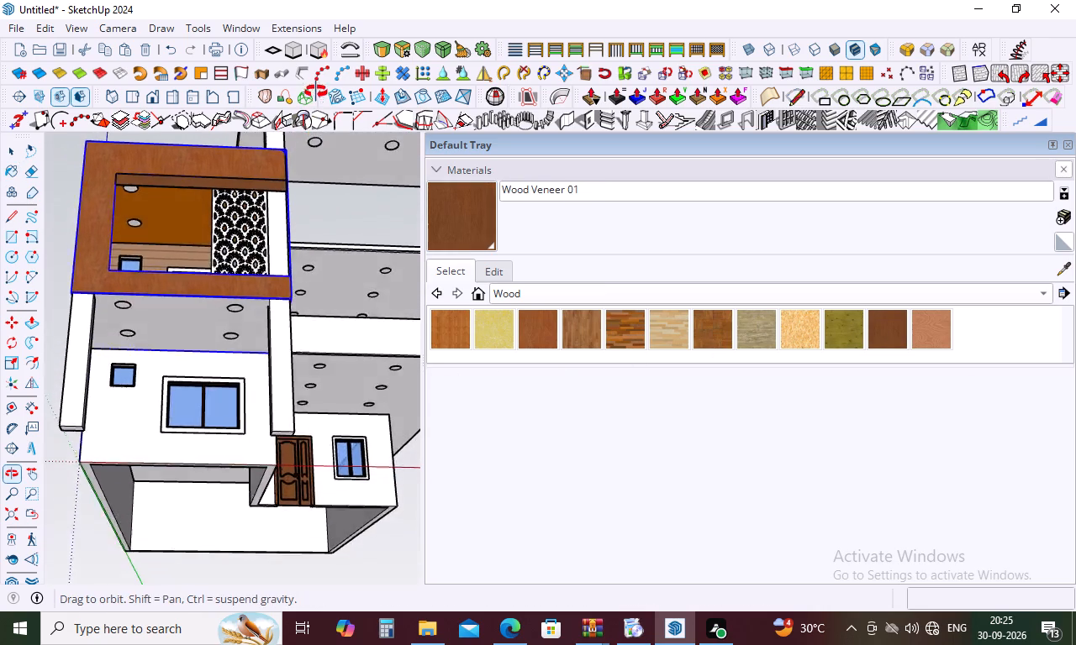
{"action": "middle_click_drag", "start_coordinate": [316, 92], "coordinate": [320, 69]}
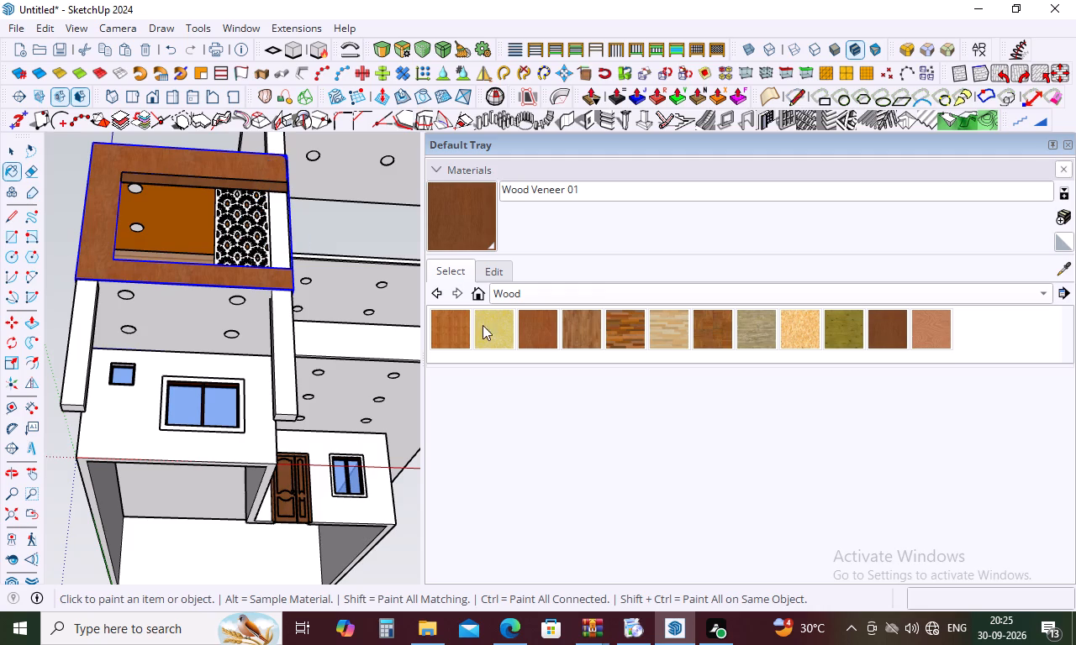
{"action": "left_click", "coordinate": [933, 328]}
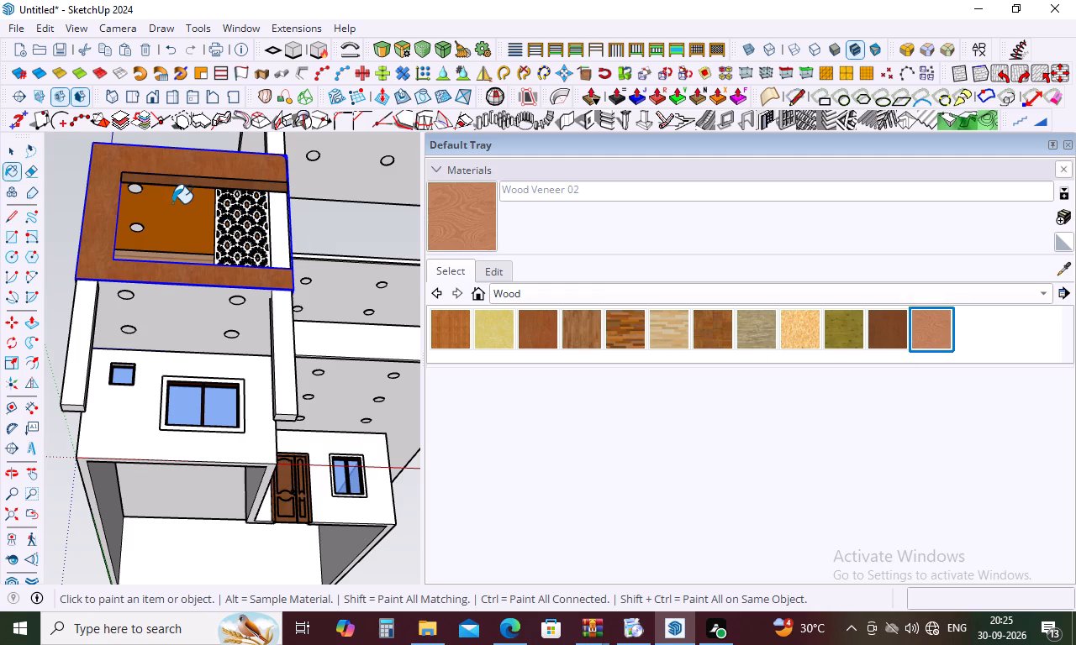
{"action": "left_click", "coordinate": [172, 203]}
{"action": "left_click", "coordinate": [180, 216]}
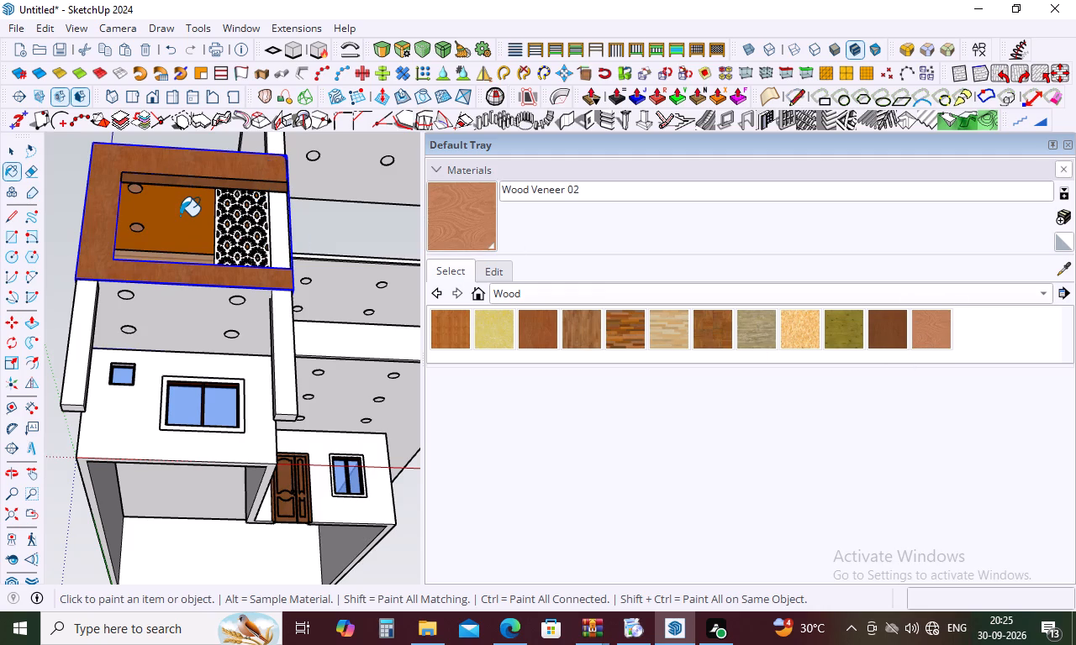
{"action": "scroll", "coordinate": [170, 197], "scroll_direction": "down", "scroll_amount": 6}
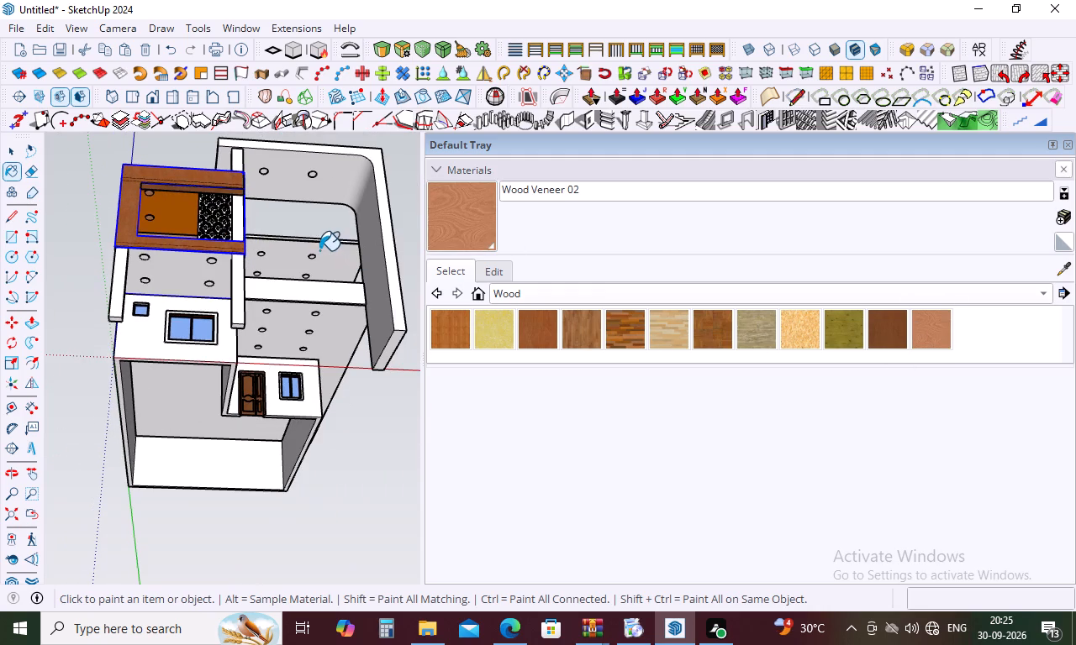
{"action": "scroll", "coordinate": [319, 250], "scroll_direction": "up", "scroll_amount": 4}
{"action": "left_click", "coordinate": [288, 250]}
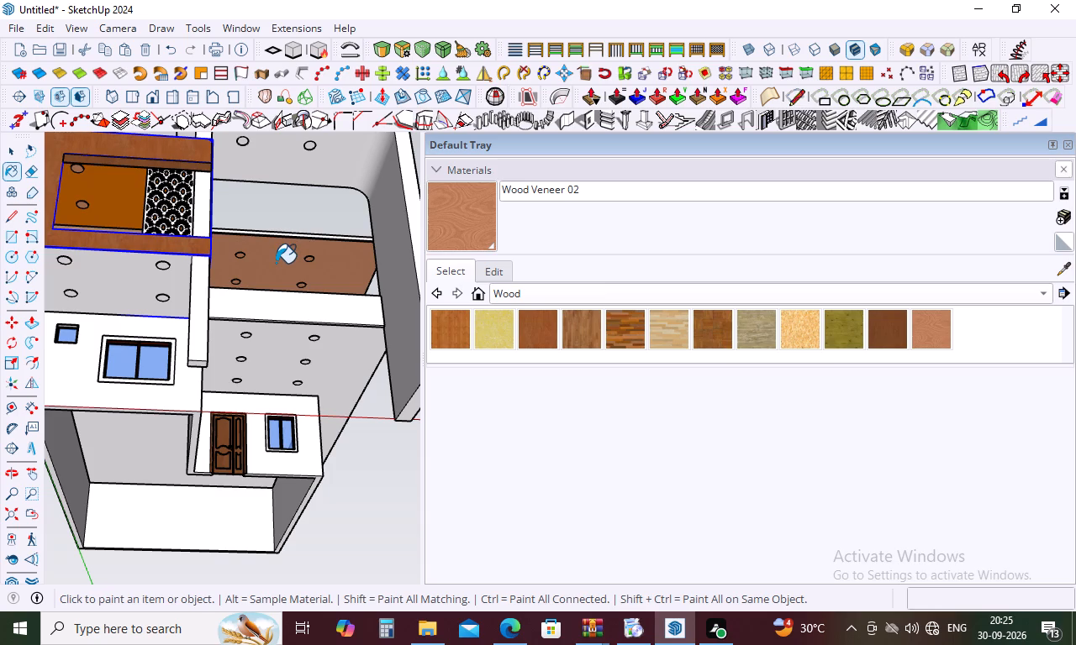
{"action": "left_click", "coordinate": [284, 335]}
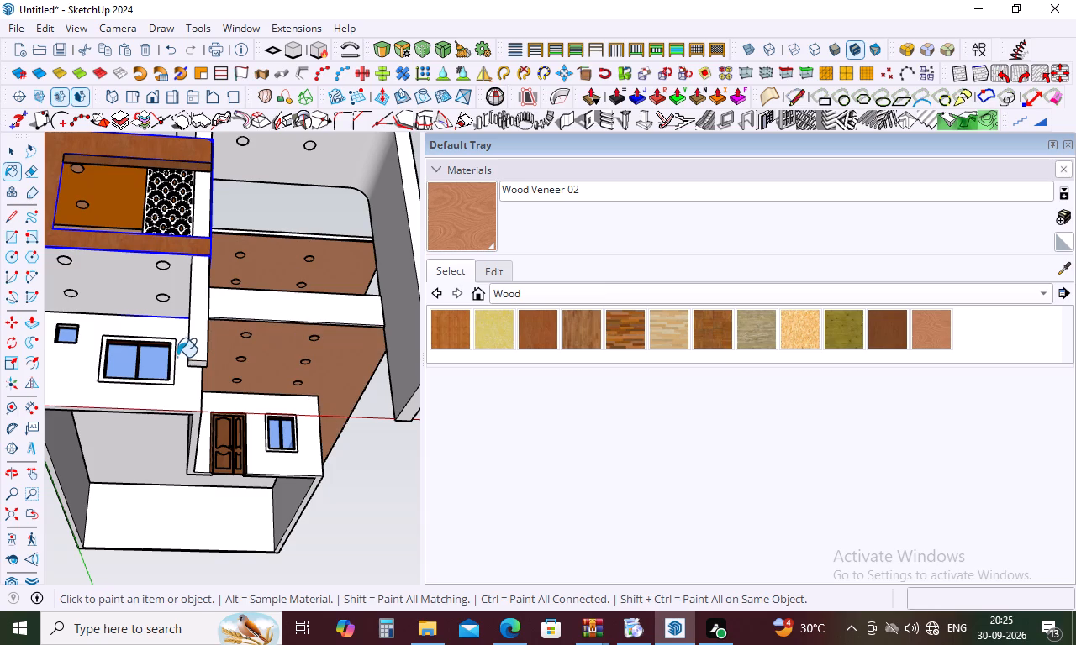
{"action": "left_click", "coordinate": [134, 276]}
Open the balcony's ceiling group for editing and paint its four round ceiling lights with Color D03 from the Colors materials.
{"action": "middle_click_drag", "start_coordinate": [177, 242], "coordinate": [174, 264]}
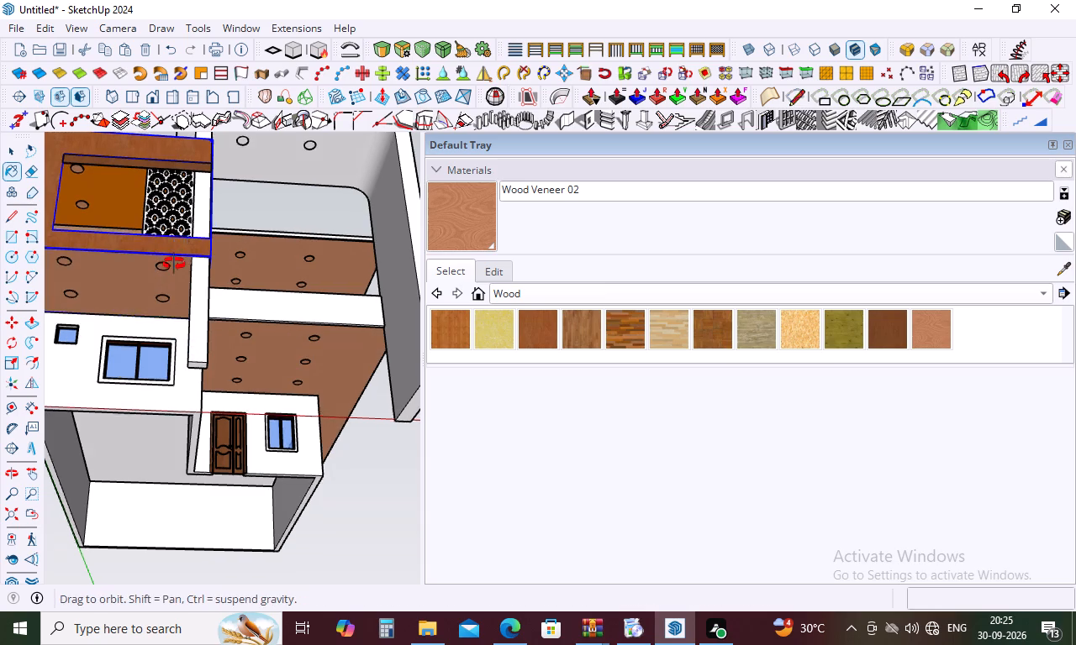
{"action": "middle_click_drag", "start_coordinate": [174, 264], "coordinate": [166, 351]}
{"action": "scroll", "coordinate": [182, 289], "scroll_direction": "down", "scroll_amount": 3}
{"action": "key", "text": "space"}
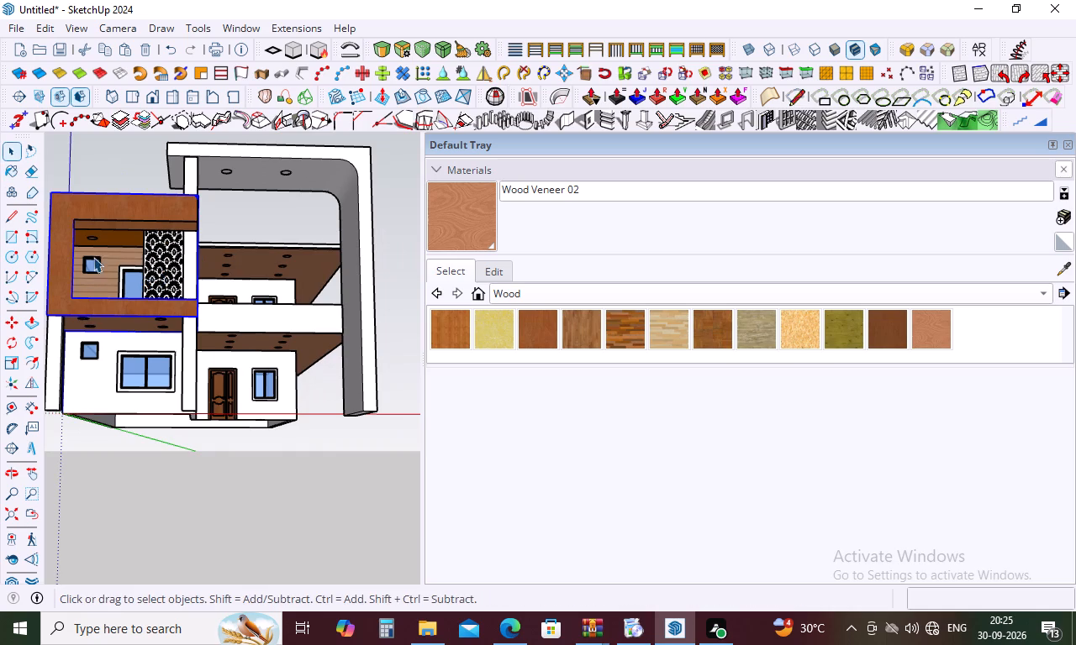
{"action": "scroll", "coordinate": [92, 246], "scroll_direction": "up", "scroll_amount": 10}
{"action": "middle_click_drag", "start_coordinate": [110, 218], "coordinate": [161, 97]}
{"action": "double_click", "coordinate": [150, 195]}
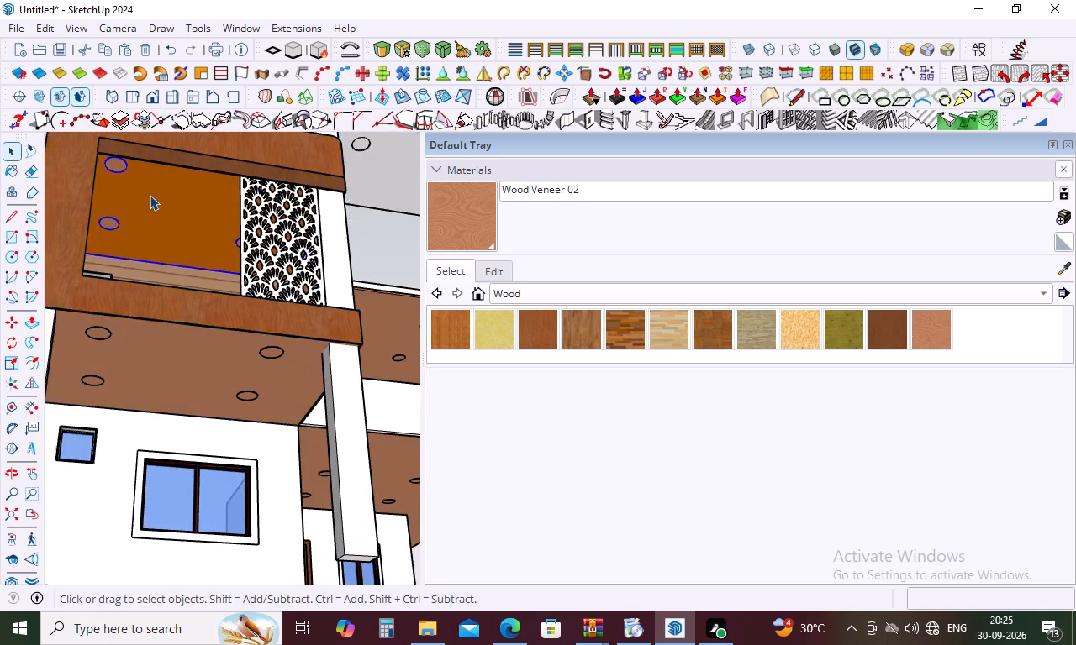
{"action": "left_click", "coordinate": [152, 180]}
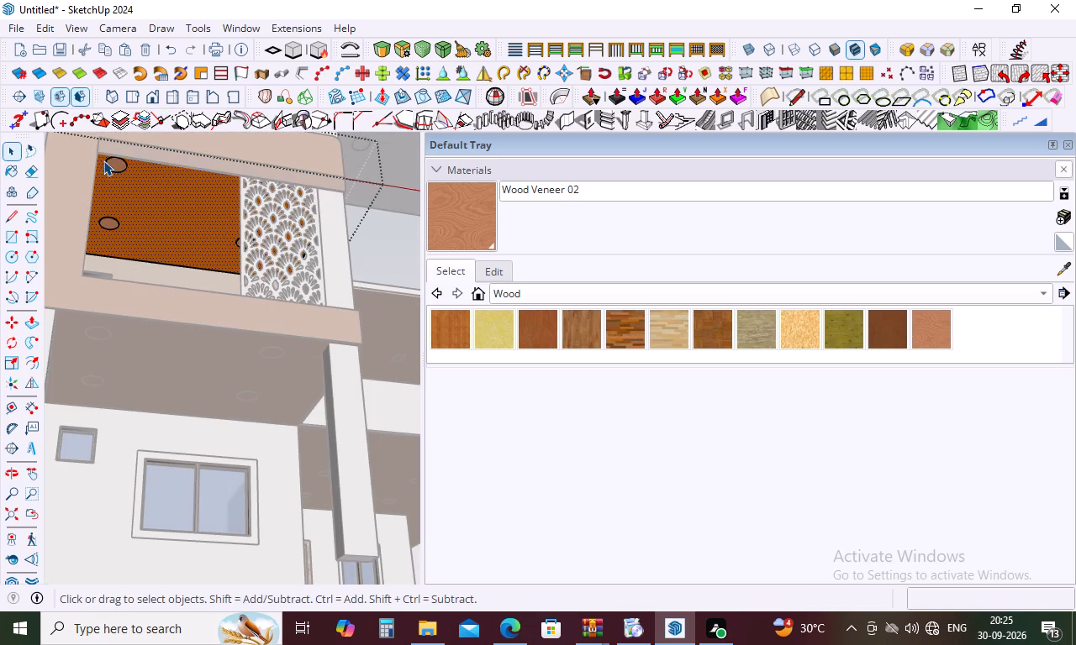
{"action": "left_click", "coordinate": [113, 165]}
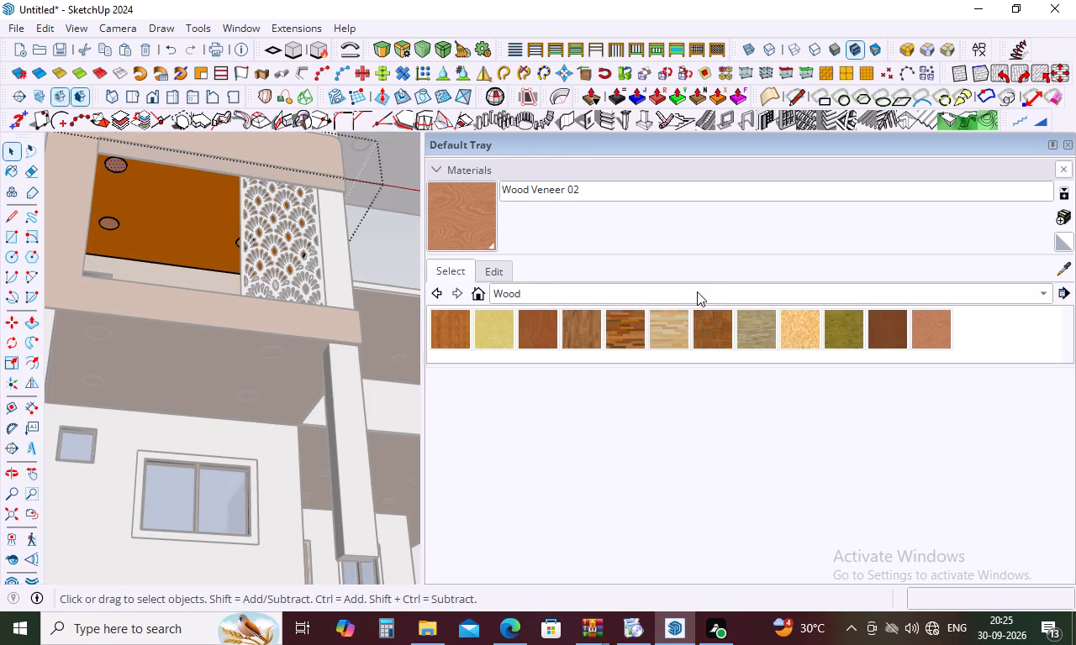
{"action": "left_click", "coordinate": [697, 291]}
{"action": "left_click", "coordinate": [530, 119]}
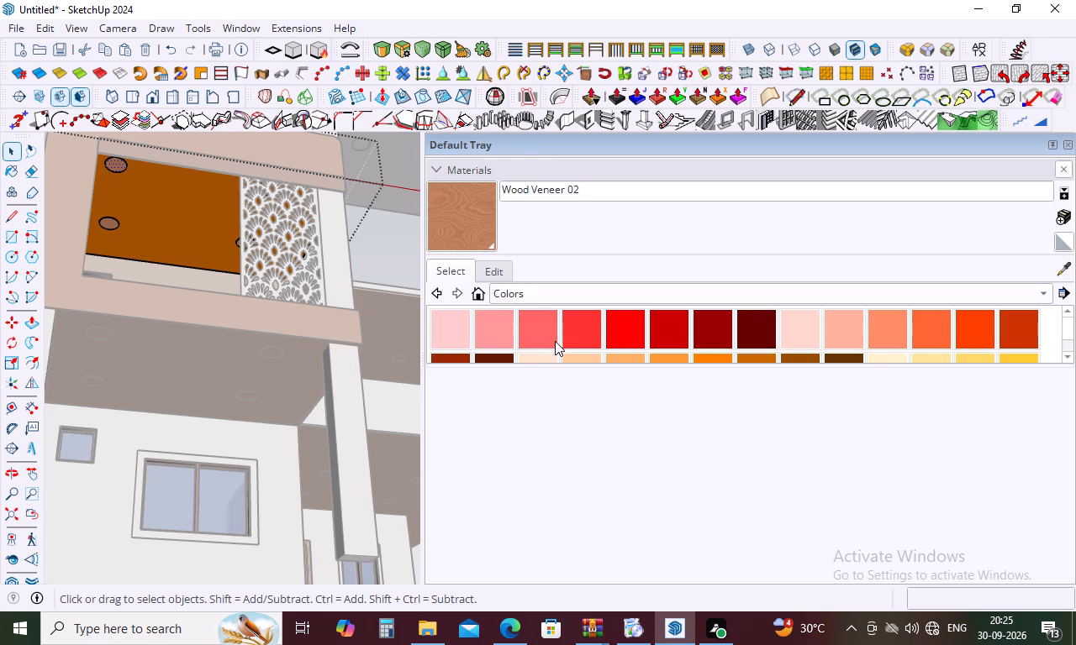
{"action": "scroll", "coordinate": [555, 340], "scroll_direction": "down", "scroll_amount": 2}
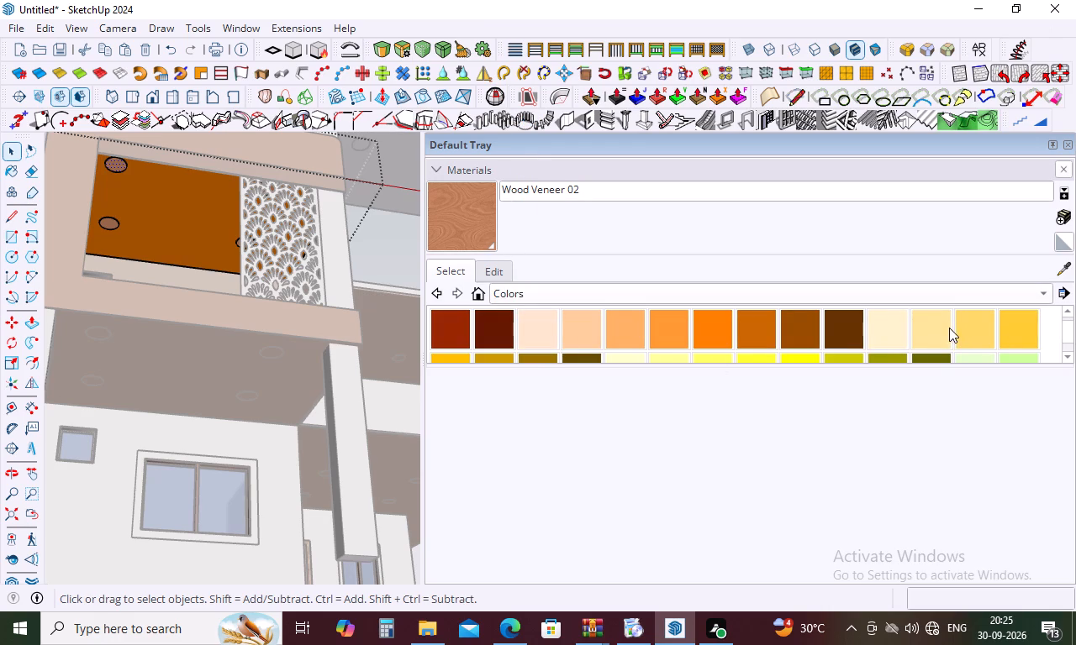
{"action": "left_click", "coordinate": [963, 323]}
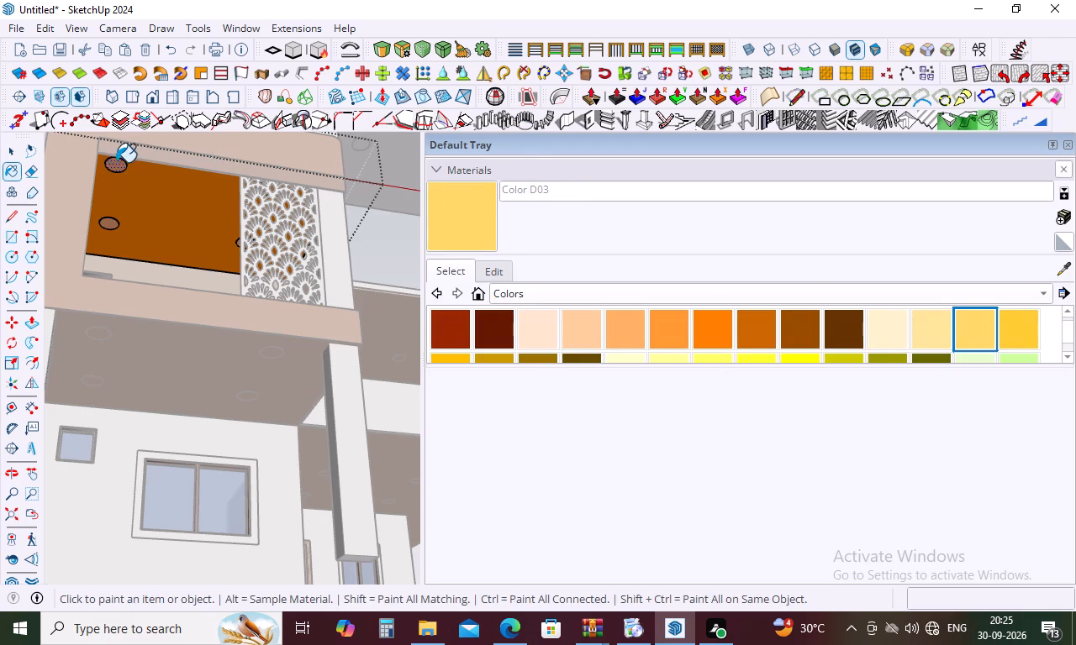
{"action": "scroll", "coordinate": [106, 162], "scroll_direction": "up", "scroll_amount": 9}
{"action": "left_click", "coordinate": [127, 165]}
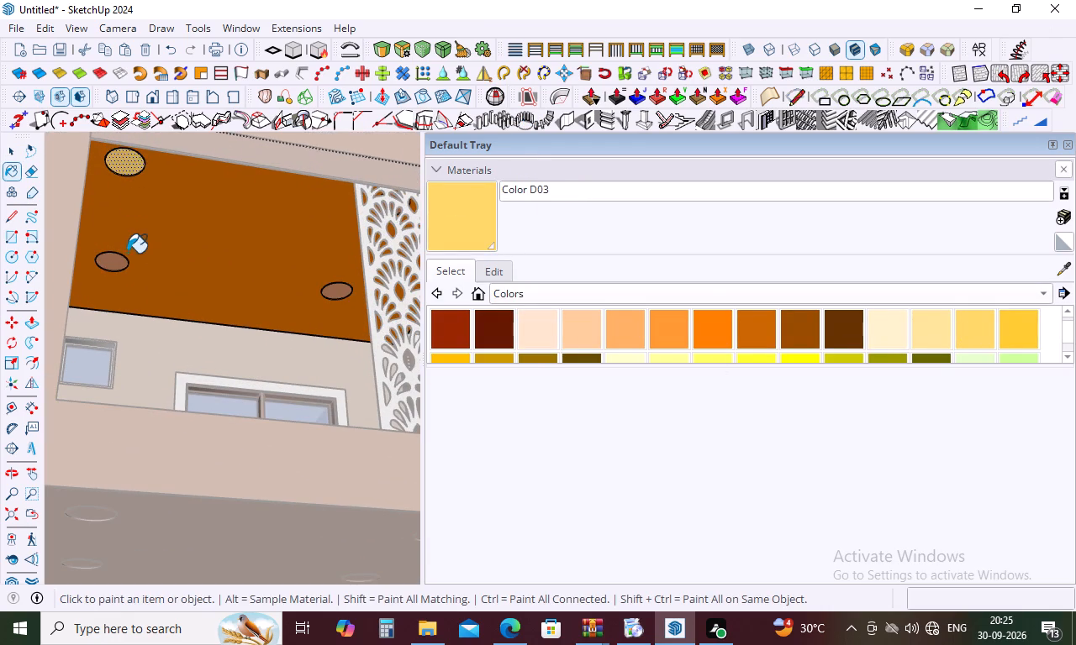
{"action": "left_click", "coordinate": [113, 266]}
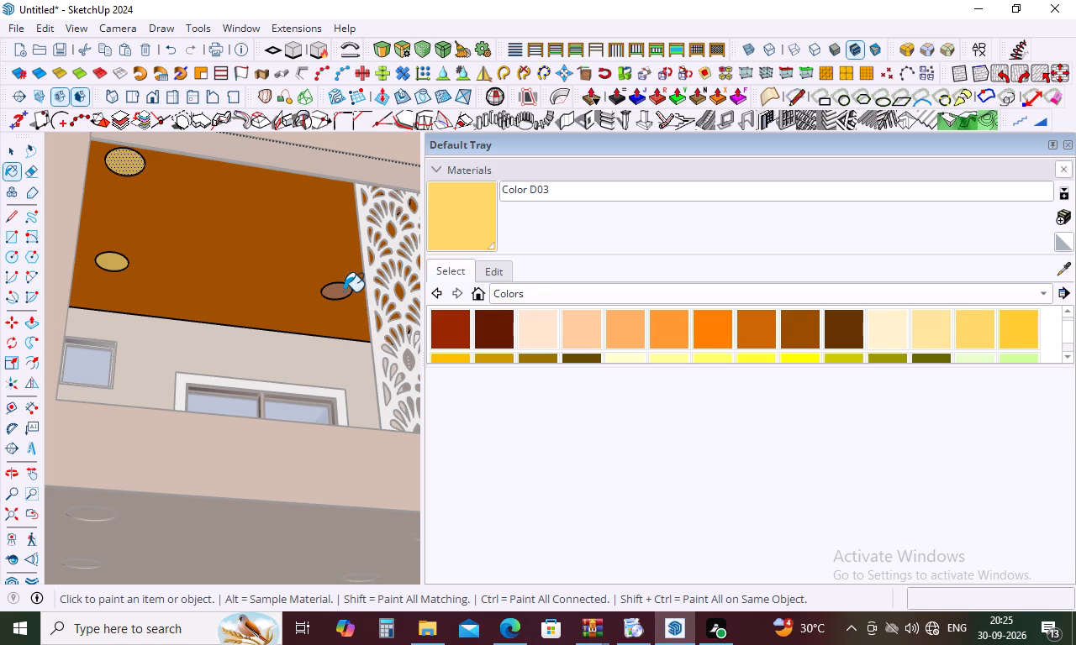
{"action": "left_click", "coordinate": [341, 291]}
{"action": "scroll", "coordinate": [216, 275], "scroll_direction": "down", "scroll_amount": 8}
{"action": "middle_click_drag", "start_coordinate": [265, 254], "coordinate": [281, 254]}
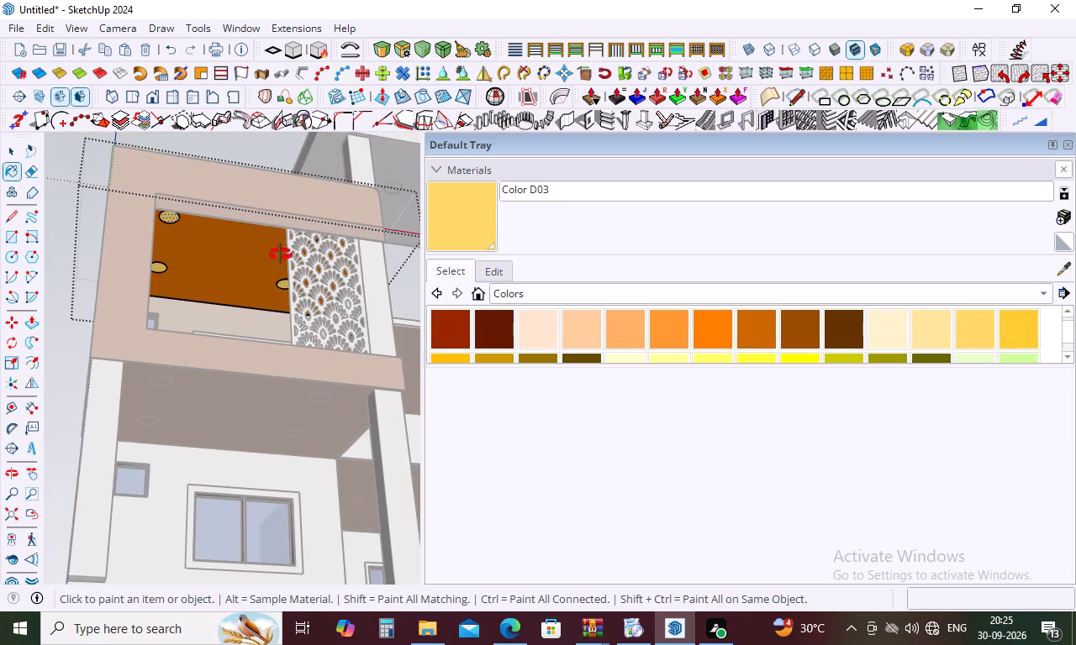
{"action": "middle_click_drag", "start_coordinate": [281, 254], "coordinate": [391, 256]}
{"action": "scroll", "coordinate": [332, 271], "scroll_direction": "up", "scroll_amount": 10}
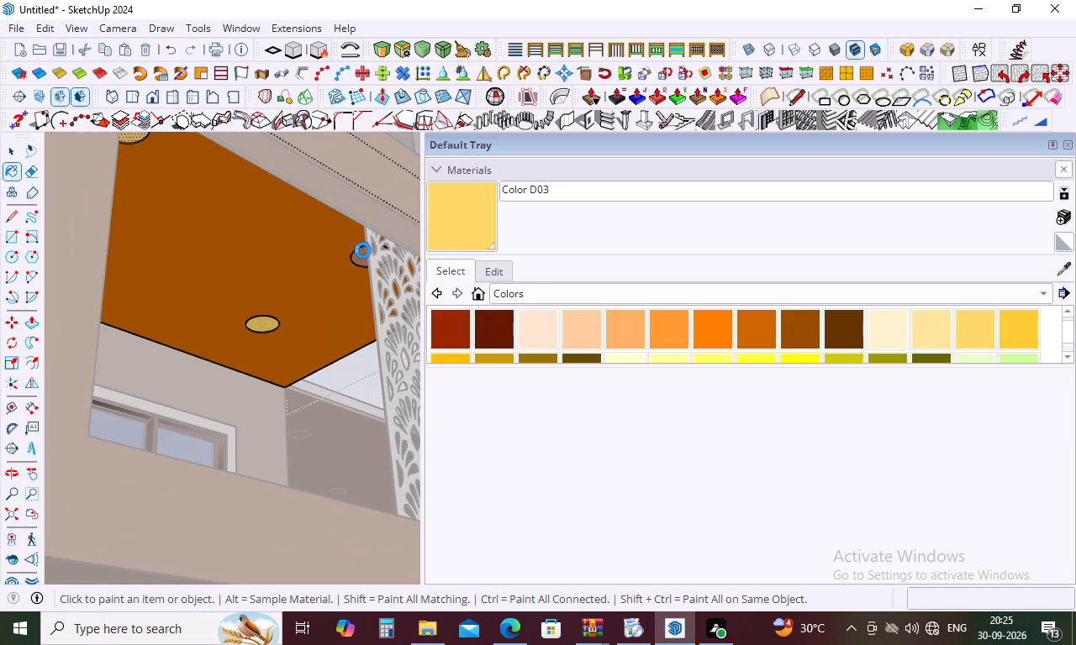
{"action": "left_click", "coordinate": [361, 253]}
Open the upper-floor ceiling group beside the balcony for editing and paint its six round ceiling lights with Color D03.
{"action": "scroll", "coordinate": [258, 246], "scroll_direction": "down", "scroll_amount": 20}
{"action": "middle_click_drag", "start_coordinate": [245, 230], "coordinate": [26, 232]}
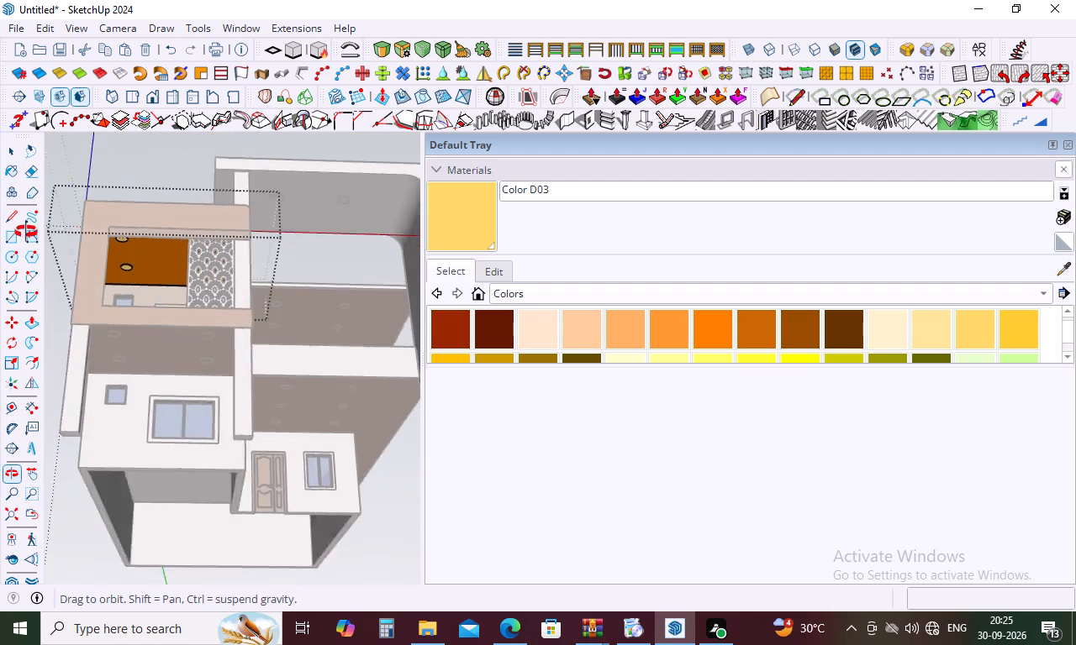
{"action": "middle_click_drag", "start_coordinate": [26, 232], "coordinate": [21, 232]}
{"action": "key", "text": "space"}
{"action": "double_click", "coordinate": [320, 312]}
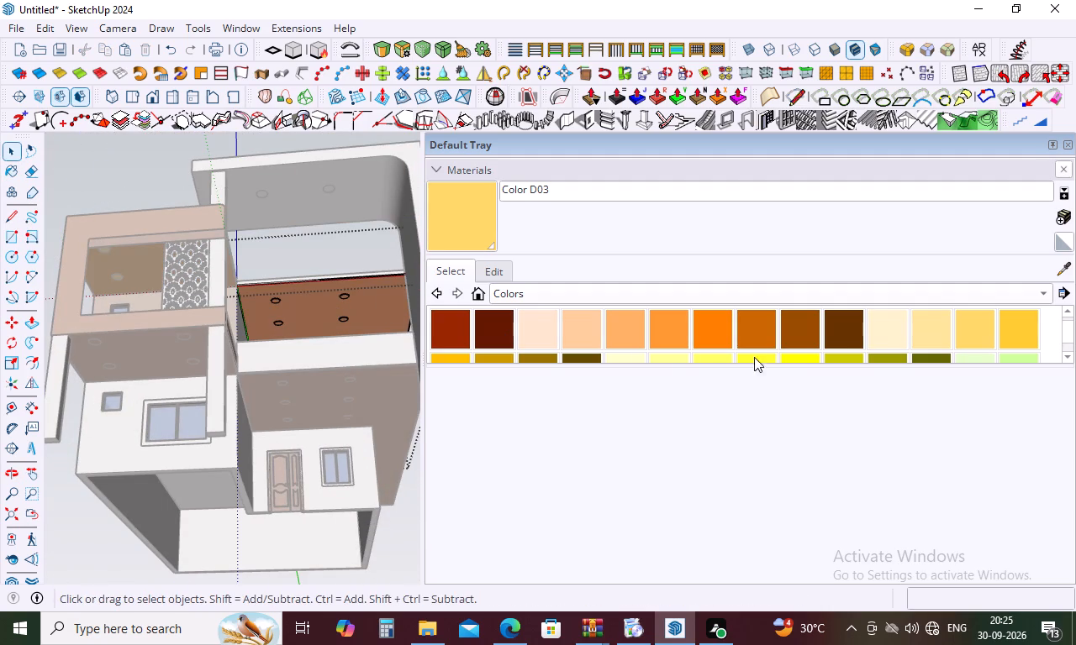
{"action": "left_click", "coordinate": [971, 322]}
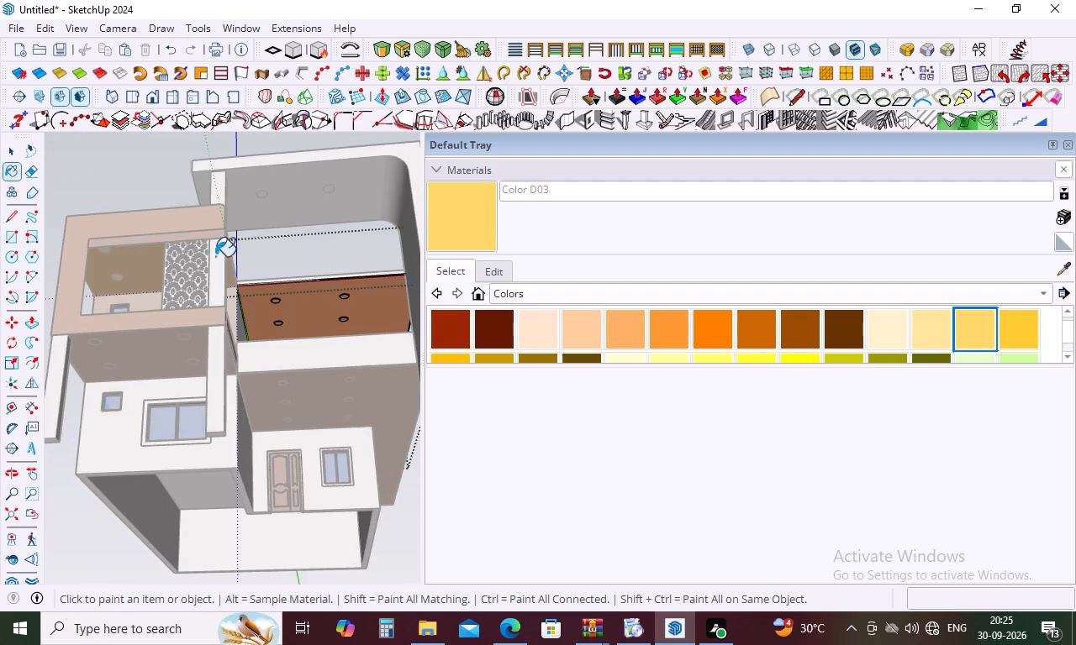
{"action": "scroll", "coordinate": [314, 316], "scroll_direction": "up", "scroll_amount": 5}
{"action": "scroll", "coordinate": [216, 283], "scroll_direction": "up", "scroll_amount": 5}
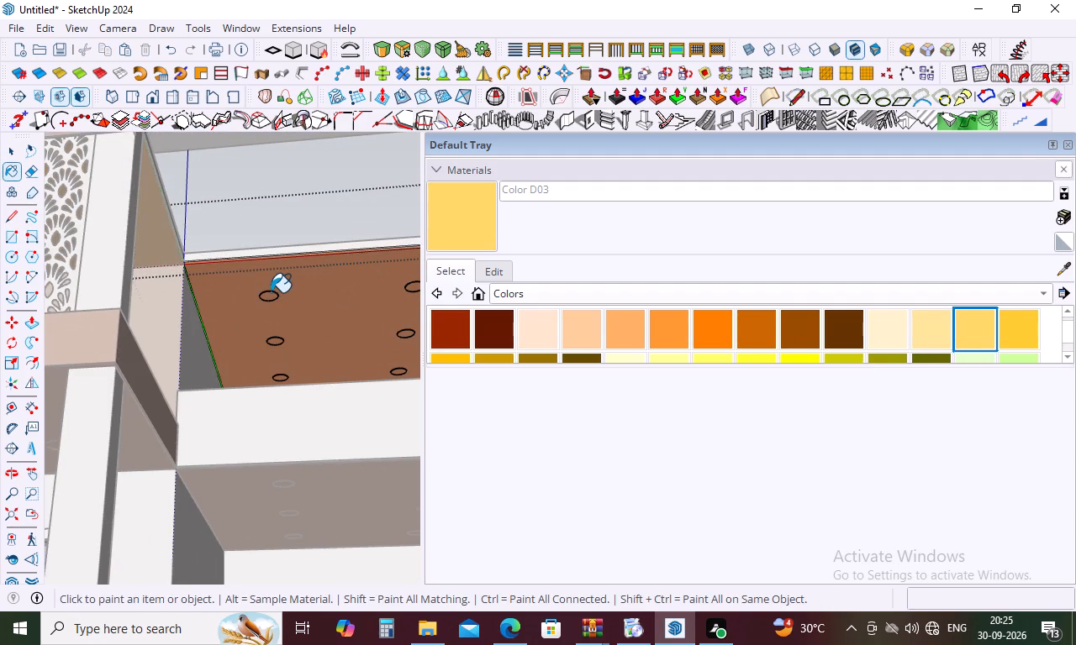
{"action": "left_click", "coordinate": [269, 299]}
{"action": "scroll", "coordinate": [261, 268], "scroll_direction": "down", "scroll_amount": 4}
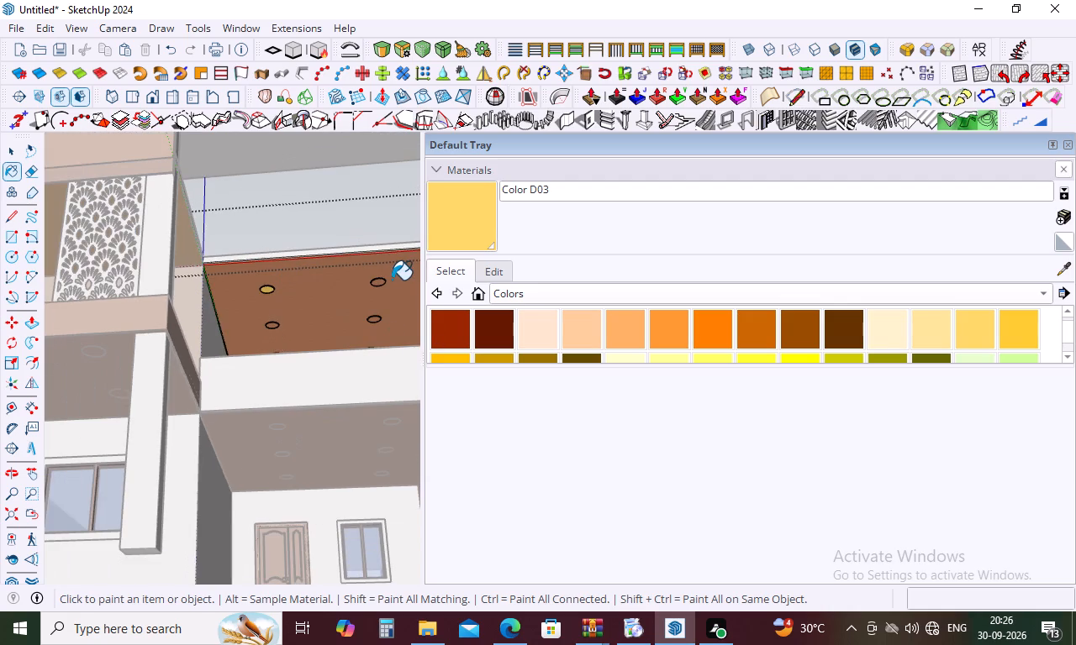
{"action": "scroll", "coordinate": [392, 280], "scroll_direction": "up", "scroll_amount": 4}
{"action": "left_click", "coordinate": [374, 282]}
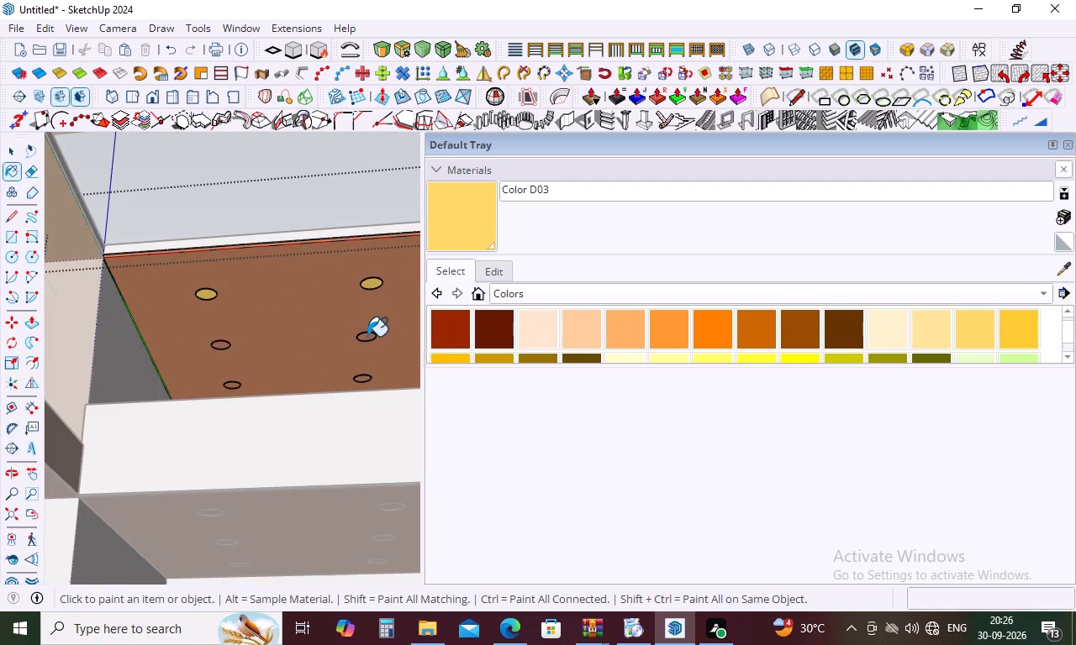
{"action": "left_click", "coordinate": [367, 336]}
{"action": "left_click", "coordinate": [222, 344]}
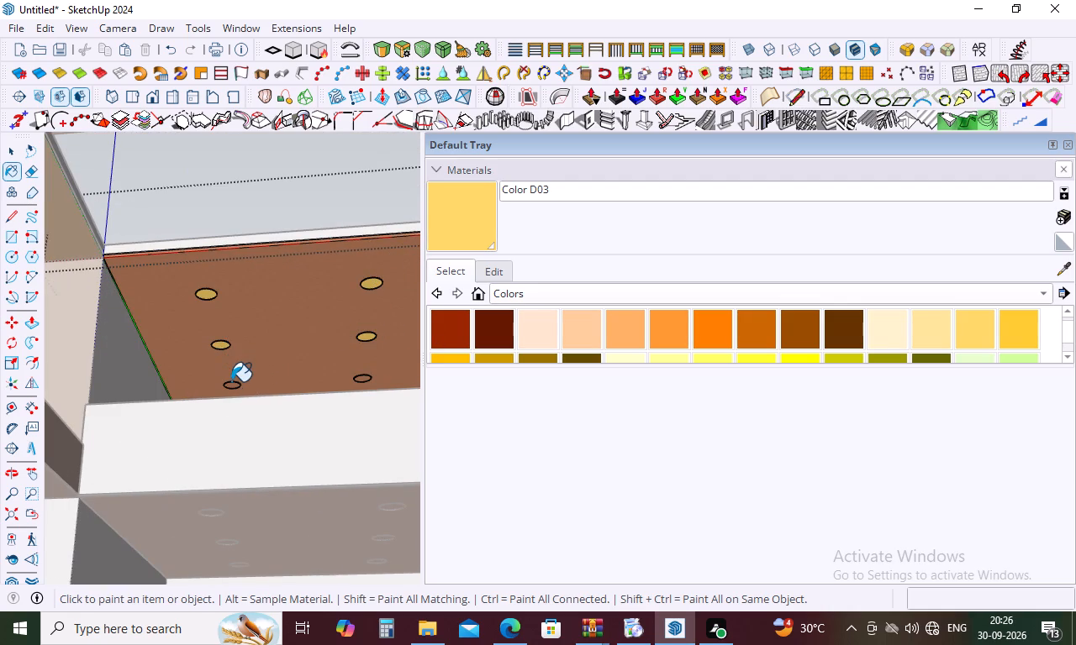
{"action": "left_click", "coordinate": [231, 385]}
{"action": "left_click", "coordinate": [364, 379]}
{"action": "key", "text": "space"}
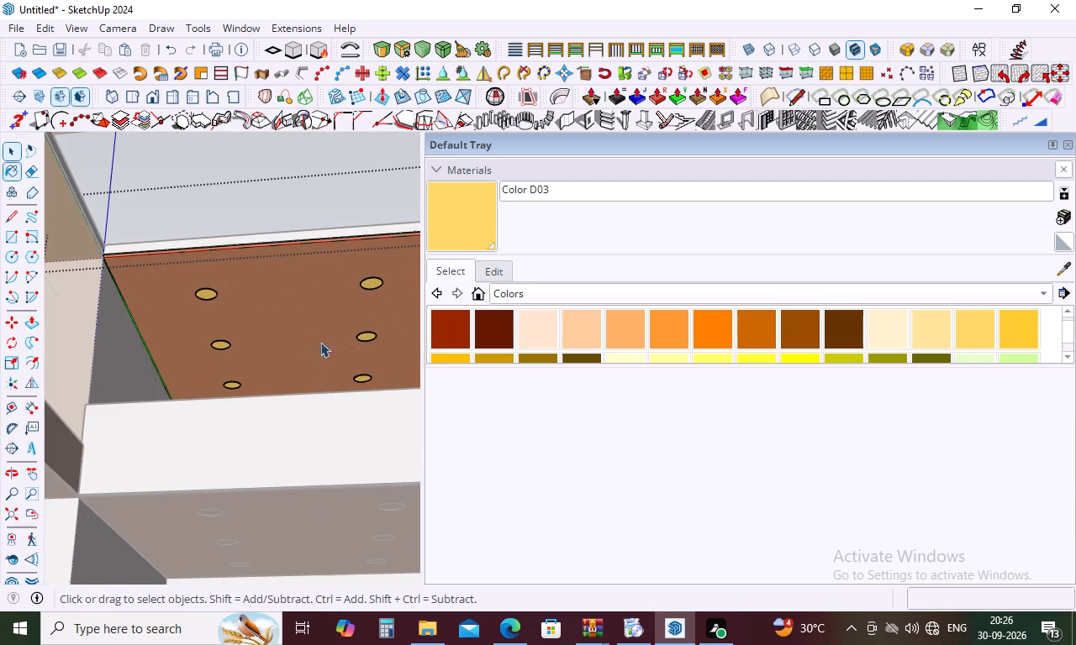
Open the ground-floor ceiling group above the entrance door for editing and paint its six round lights with Color D02.
{"action": "scroll", "coordinate": [279, 247], "scroll_direction": "down", "scroll_amount": 9}
{"action": "triple_click", "coordinate": [238, 384]}
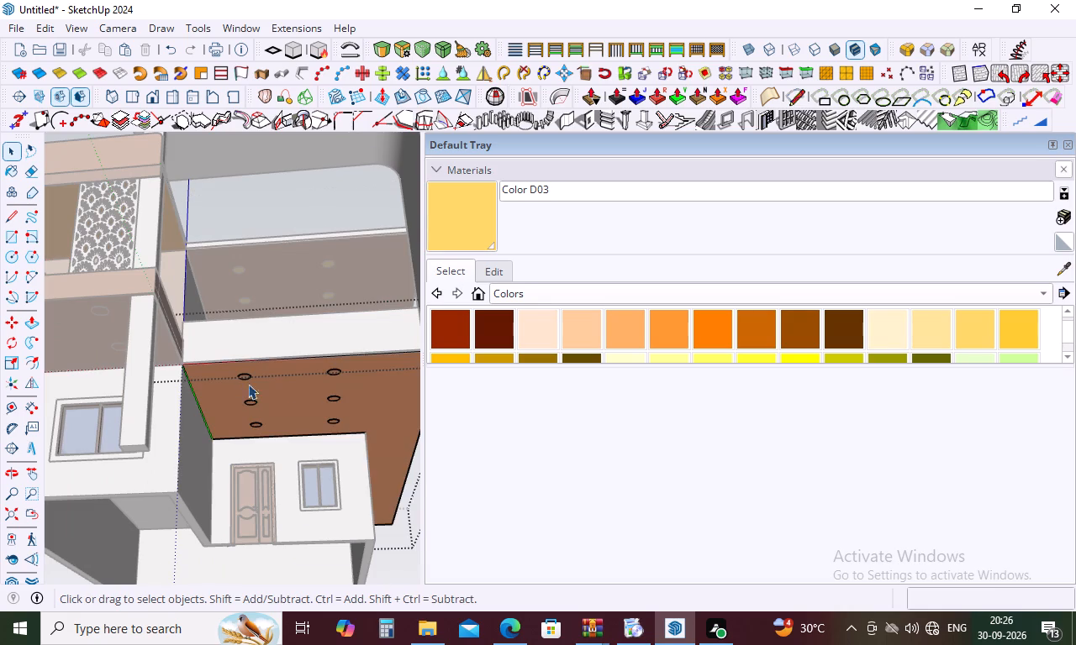
{"action": "left_click", "coordinate": [941, 328]}
{"action": "scroll", "coordinate": [261, 382], "scroll_direction": "up", "scroll_amount": 8}
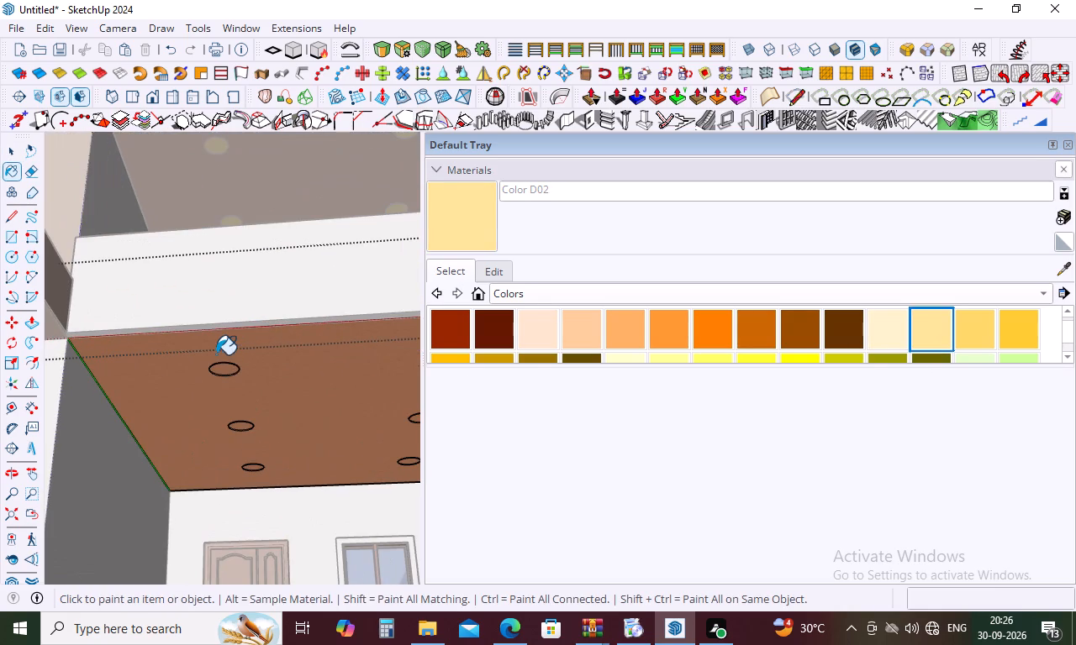
{"action": "left_click", "coordinate": [221, 367]}
{"action": "scroll", "coordinate": [219, 349], "scroll_direction": "down", "scroll_amount": 5}
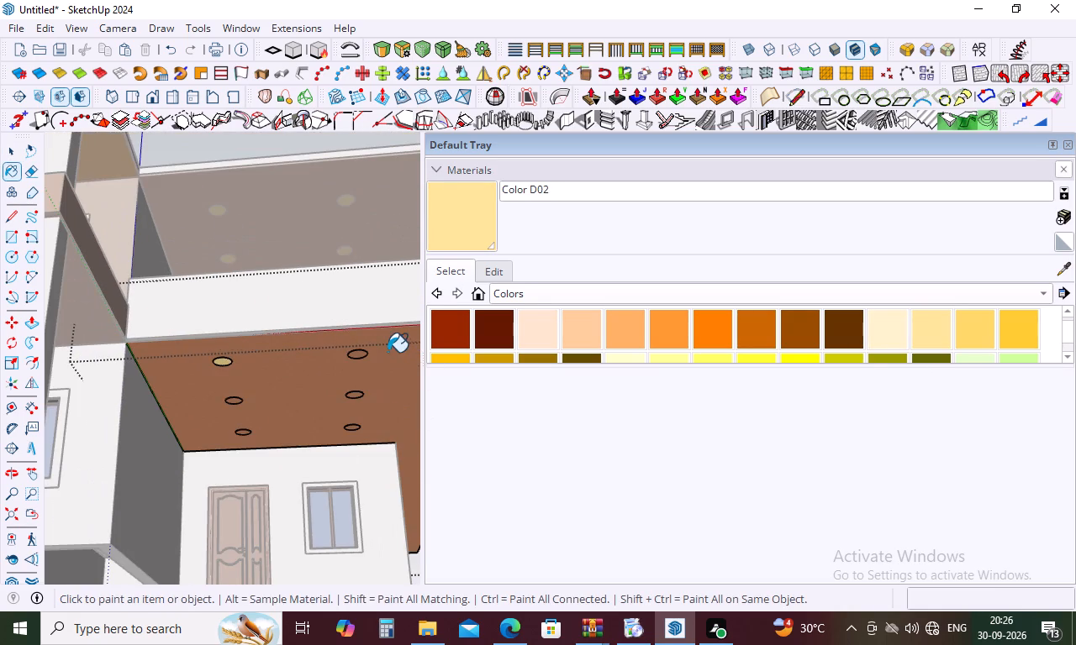
{"action": "left_click", "coordinate": [360, 356]}
{"action": "left_click", "coordinate": [361, 352]}
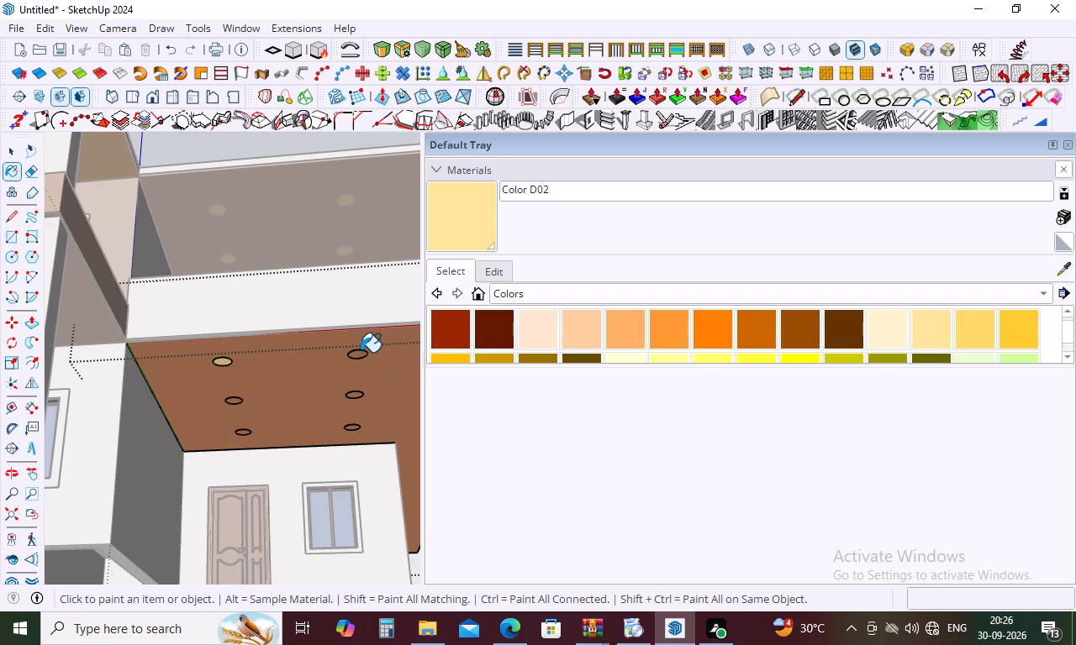
{"action": "left_click", "coordinate": [355, 395]}
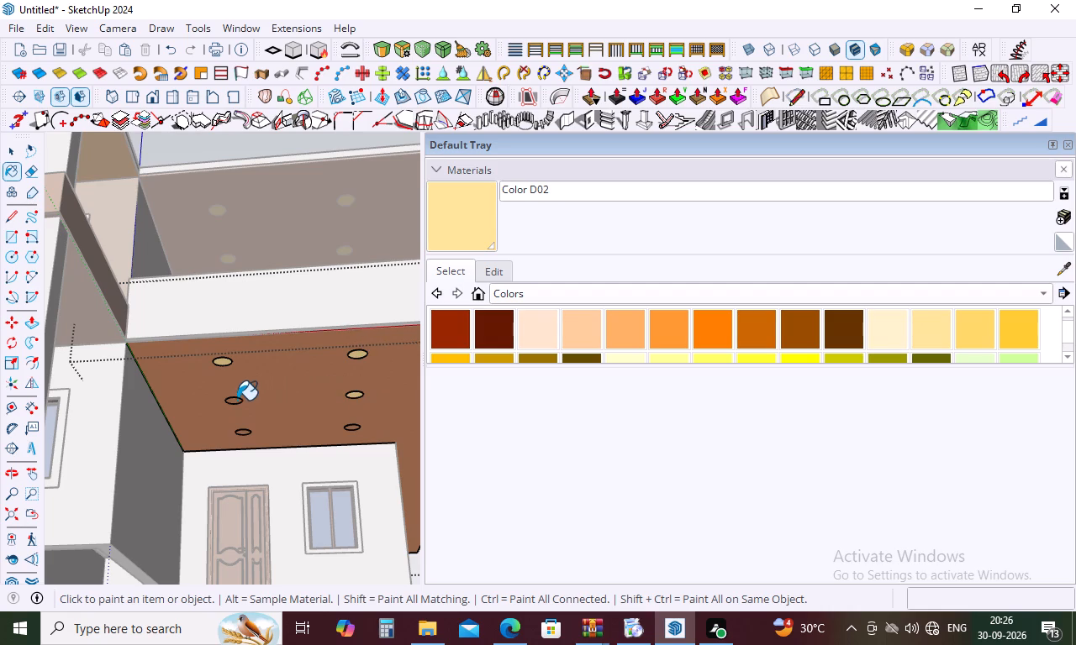
{"action": "left_click", "coordinate": [235, 401]}
{"action": "left_click", "coordinate": [243, 432]}
{"action": "left_click", "coordinate": [356, 427]}
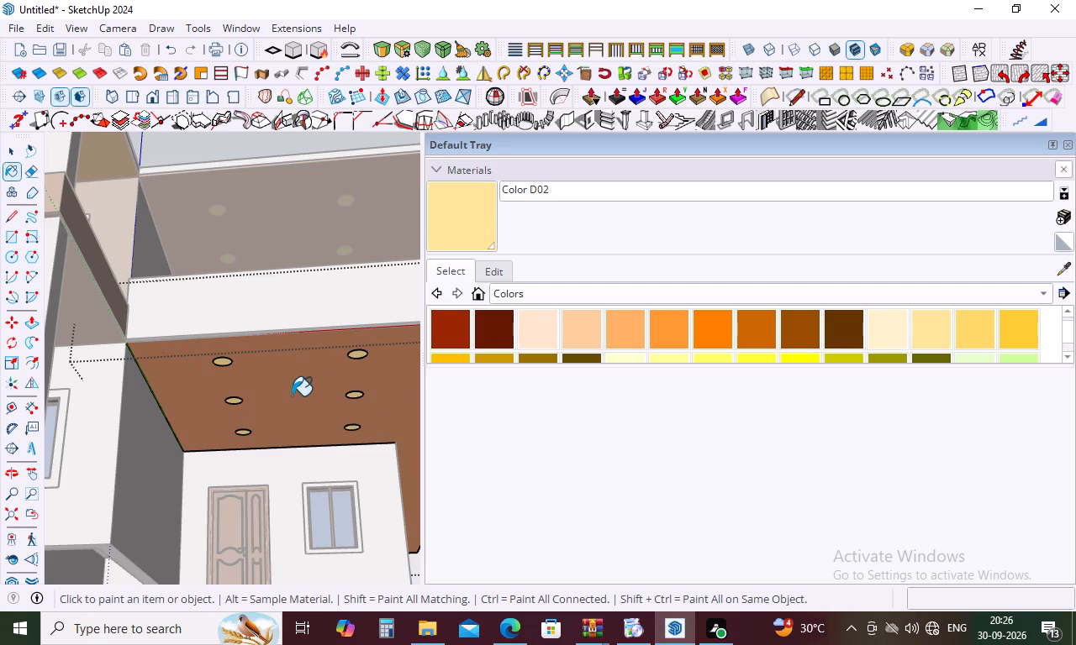
Open the ceiling group beneath the balcony, paint its four round lights with Color D02 and close the group.
{"action": "scroll", "coordinate": [287, 372], "scroll_direction": "down", "scroll_amount": 14}
{"action": "key", "text": "space"}
{"action": "double_click", "coordinate": [150, 329]}
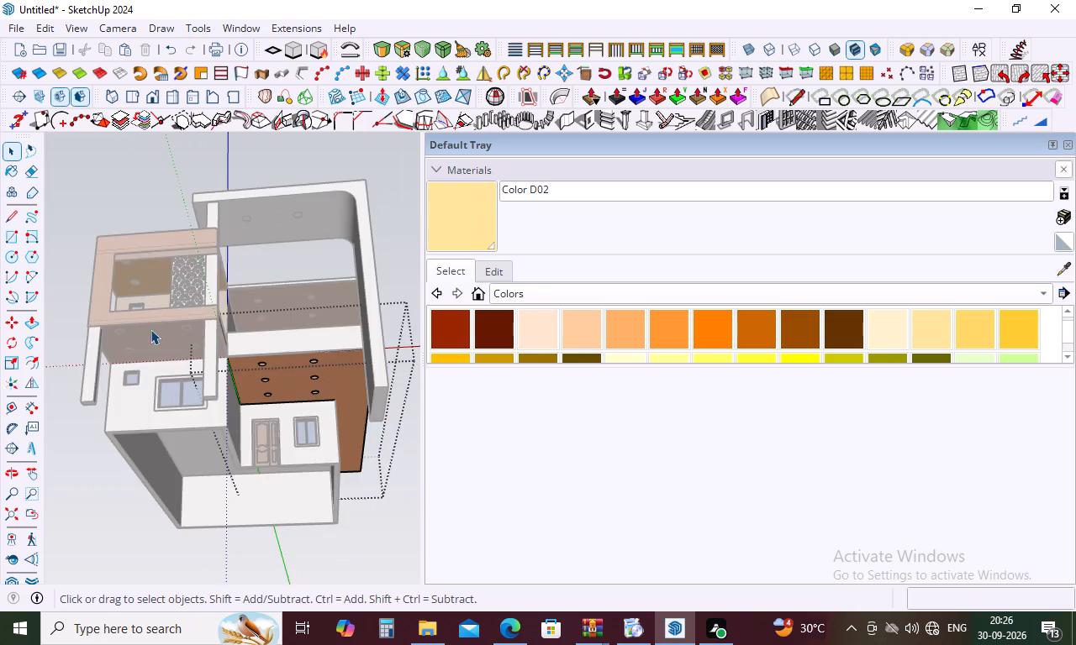
{"action": "scroll", "coordinate": [110, 321], "scroll_direction": "up", "scroll_amount": 5}
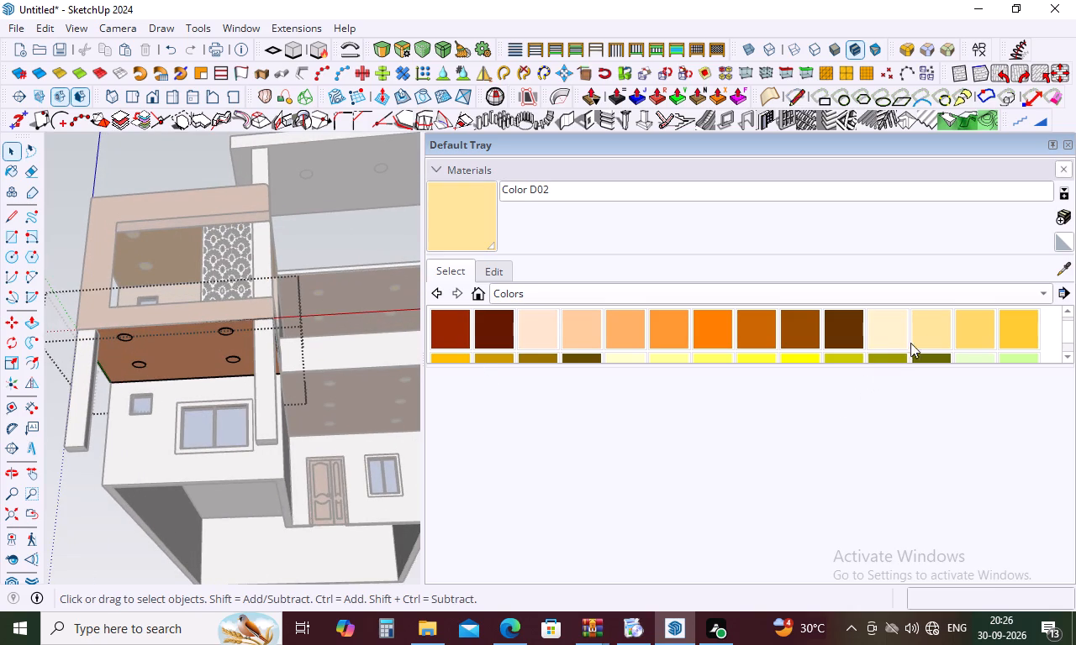
{"action": "left_click", "coordinate": [929, 331]}
{"action": "scroll", "coordinate": [71, 337], "scroll_direction": "up", "scroll_amount": 5}
{"action": "scroll", "coordinate": [145, 349], "scroll_direction": "up", "scroll_amount": 4}
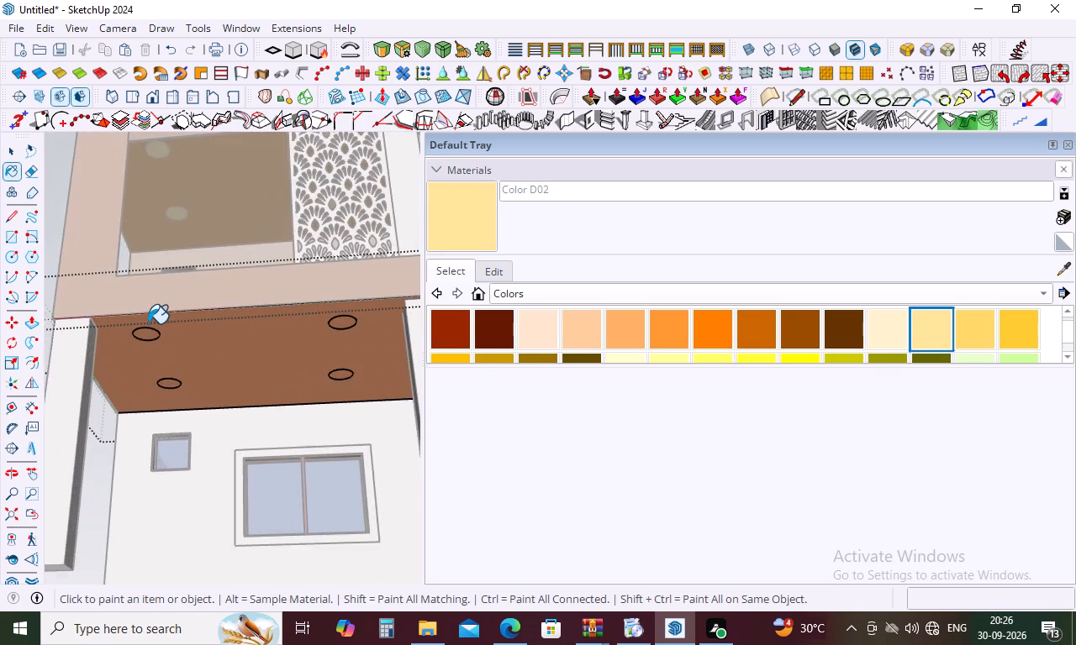
{"action": "scroll", "coordinate": [148, 323], "scroll_direction": "up", "scroll_amount": 6}
{"action": "left_click", "coordinate": [141, 341]}
{"action": "left_click", "coordinate": [177, 416]}
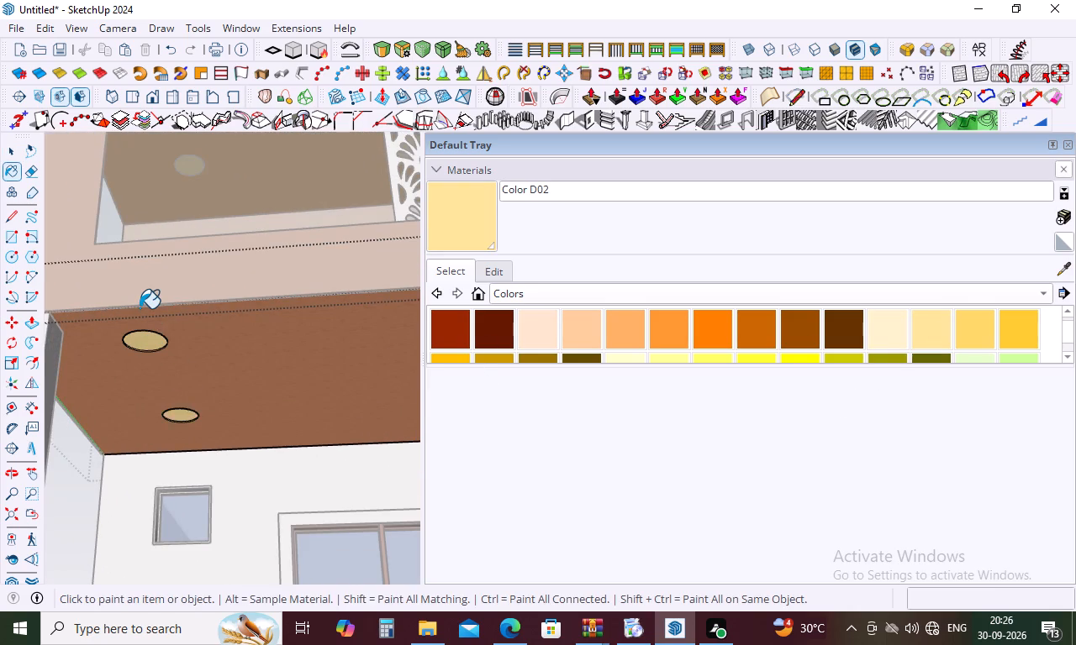
{"action": "scroll", "coordinate": [139, 306], "scroll_direction": "down", "scroll_amount": 9}
{"action": "left_click", "coordinate": [325, 318]}
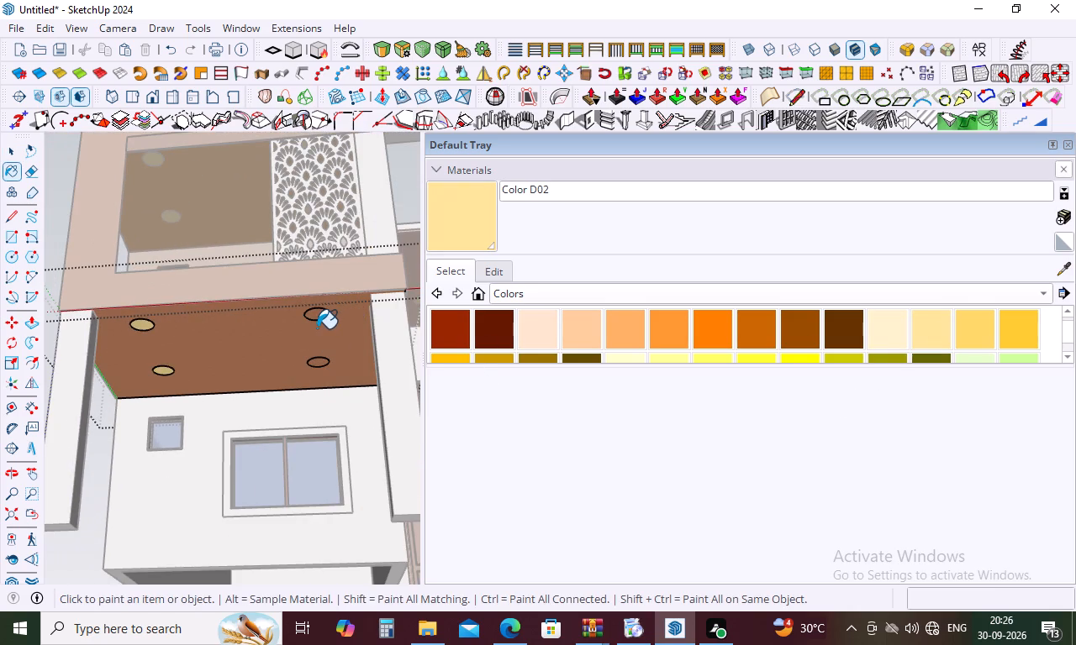
{"action": "left_click", "coordinate": [314, 314]}
{"action": "left_click", "coordinate": [316, 363]}
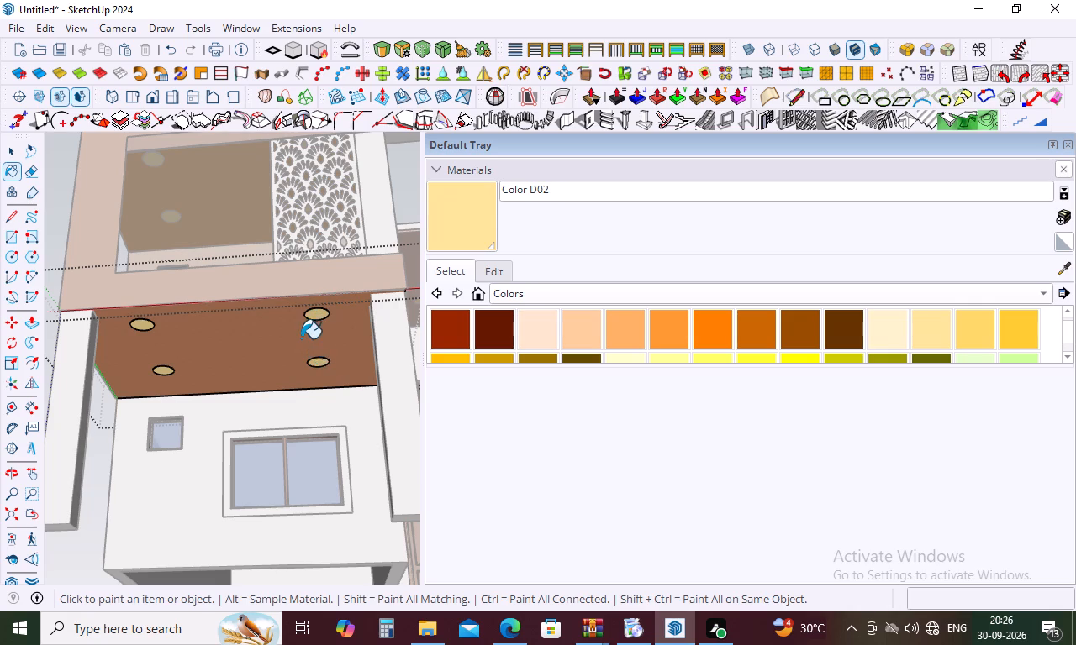
{"action": "scroll", "coordinate": [297, 328], "scroll_direction": "down", "scroll_amount": 18}
{"action": "key", "text": "space"}
{"action": "left_click", "coordinate": [188, 482]}
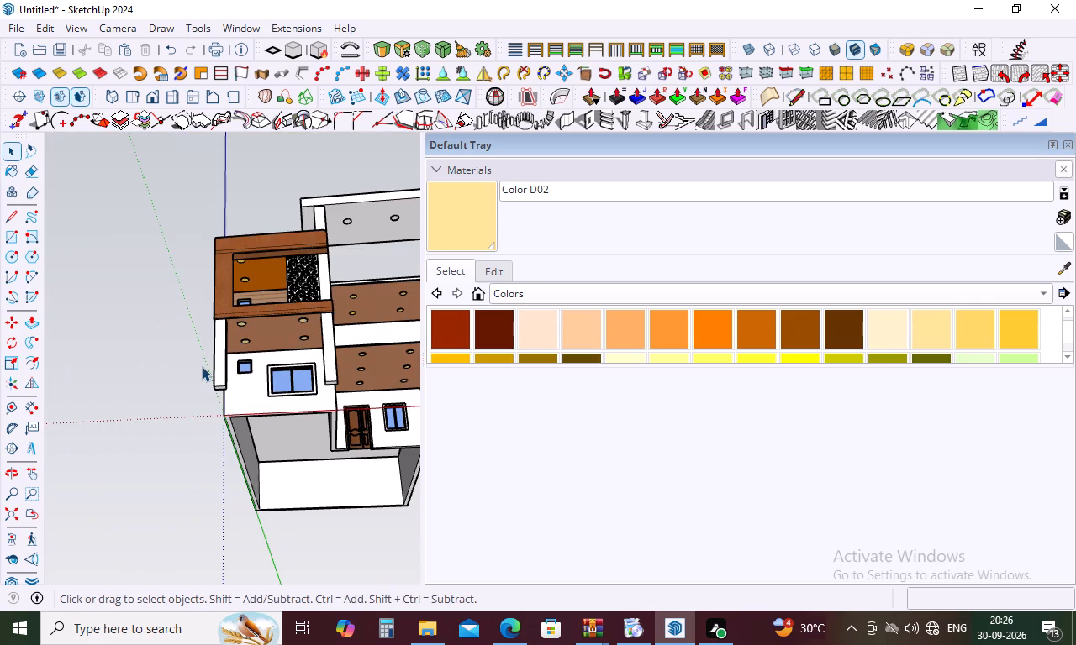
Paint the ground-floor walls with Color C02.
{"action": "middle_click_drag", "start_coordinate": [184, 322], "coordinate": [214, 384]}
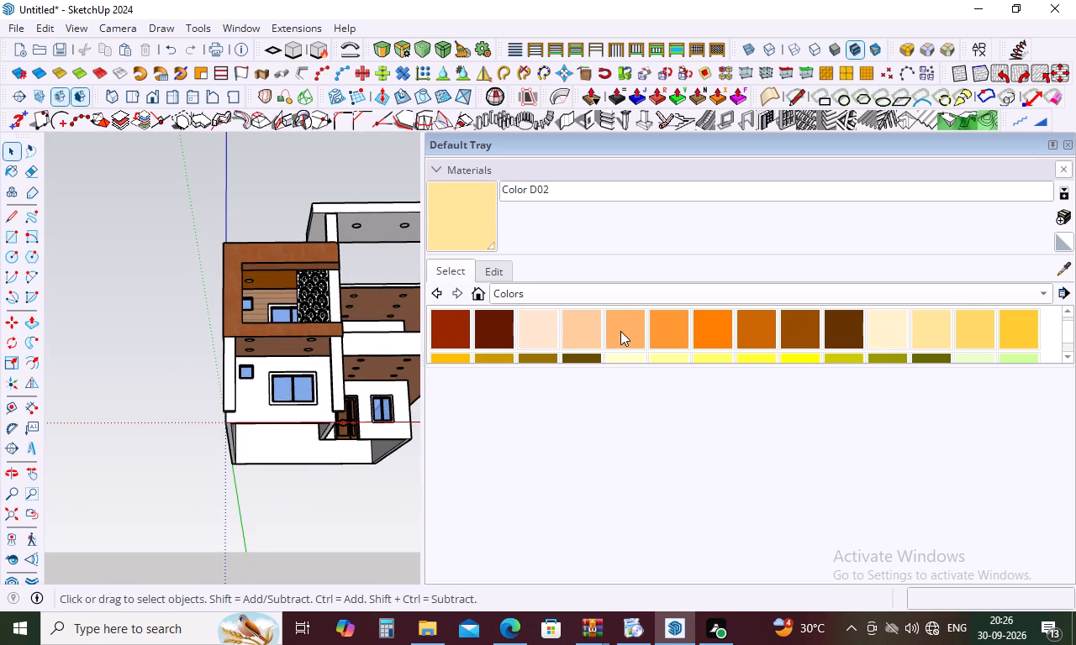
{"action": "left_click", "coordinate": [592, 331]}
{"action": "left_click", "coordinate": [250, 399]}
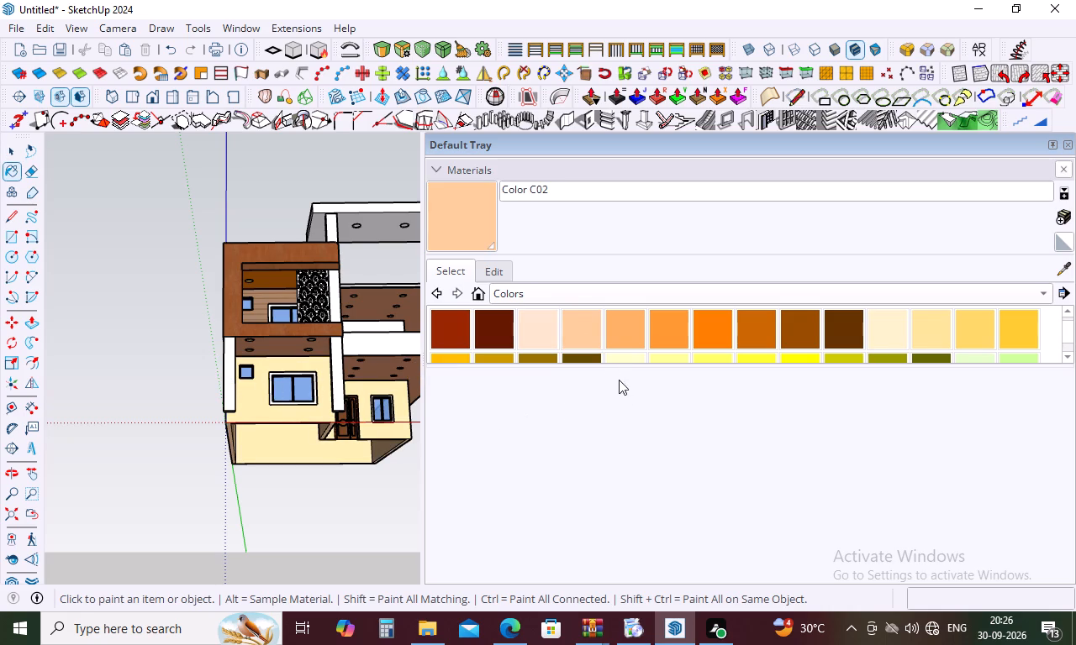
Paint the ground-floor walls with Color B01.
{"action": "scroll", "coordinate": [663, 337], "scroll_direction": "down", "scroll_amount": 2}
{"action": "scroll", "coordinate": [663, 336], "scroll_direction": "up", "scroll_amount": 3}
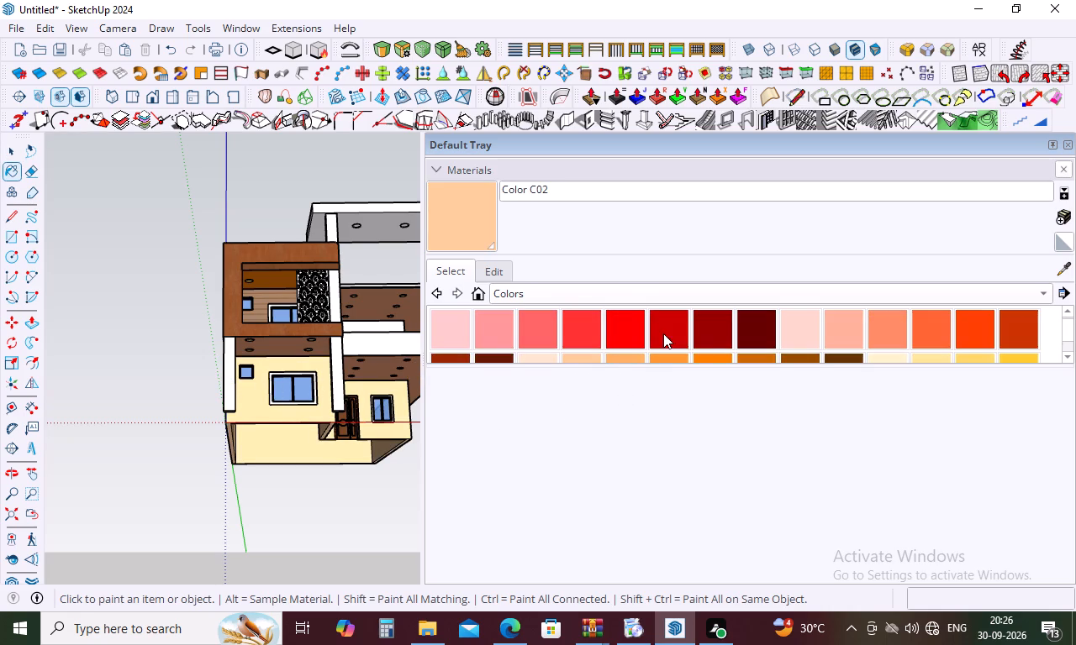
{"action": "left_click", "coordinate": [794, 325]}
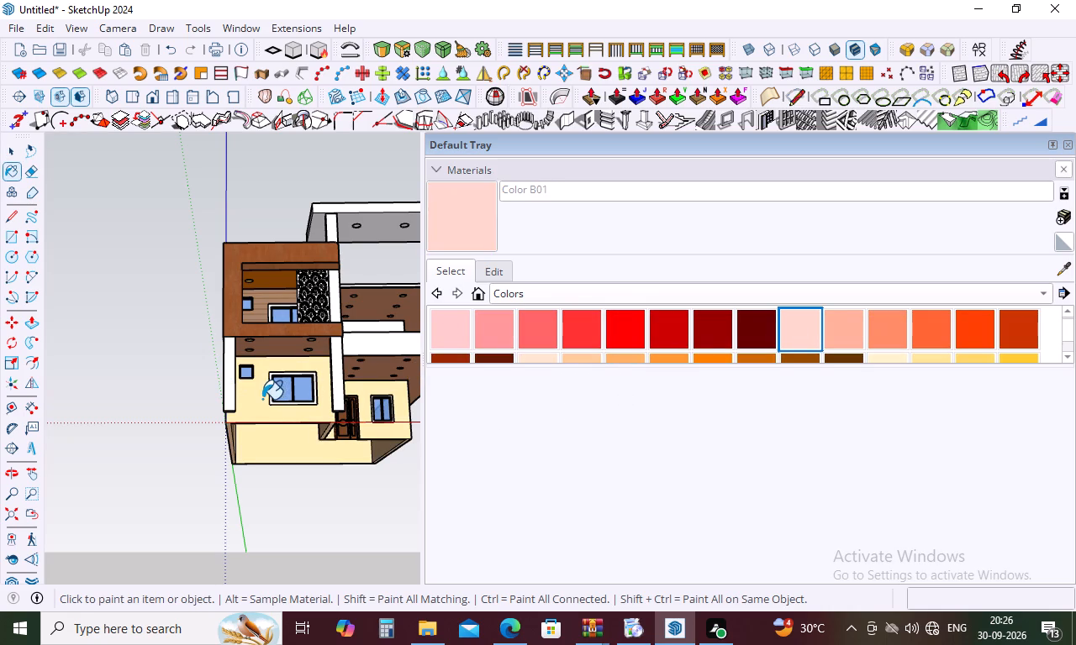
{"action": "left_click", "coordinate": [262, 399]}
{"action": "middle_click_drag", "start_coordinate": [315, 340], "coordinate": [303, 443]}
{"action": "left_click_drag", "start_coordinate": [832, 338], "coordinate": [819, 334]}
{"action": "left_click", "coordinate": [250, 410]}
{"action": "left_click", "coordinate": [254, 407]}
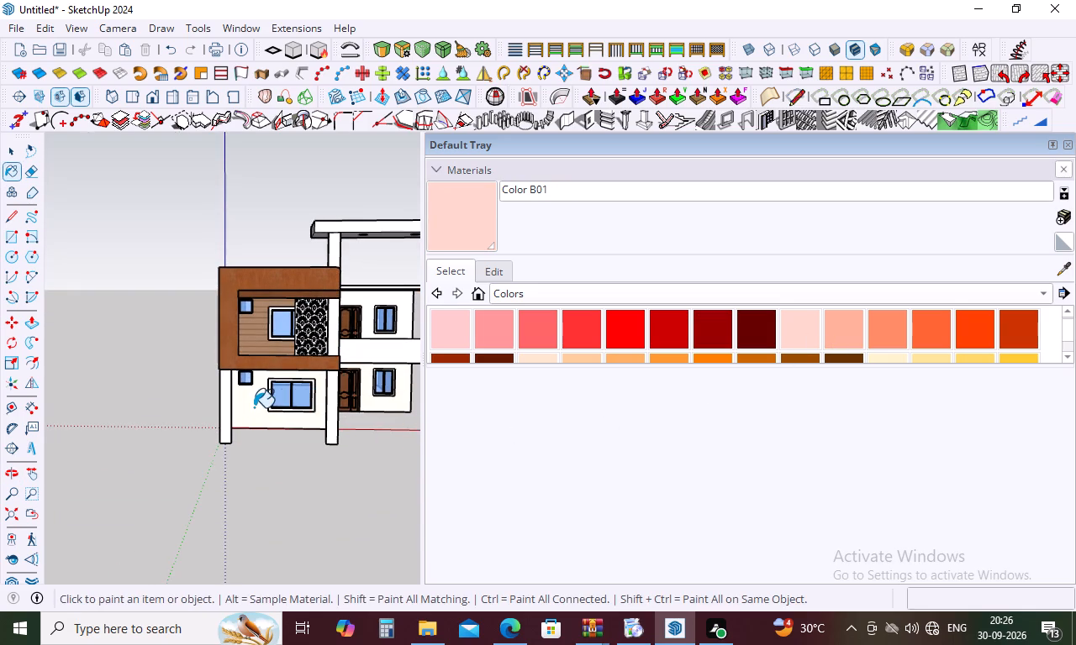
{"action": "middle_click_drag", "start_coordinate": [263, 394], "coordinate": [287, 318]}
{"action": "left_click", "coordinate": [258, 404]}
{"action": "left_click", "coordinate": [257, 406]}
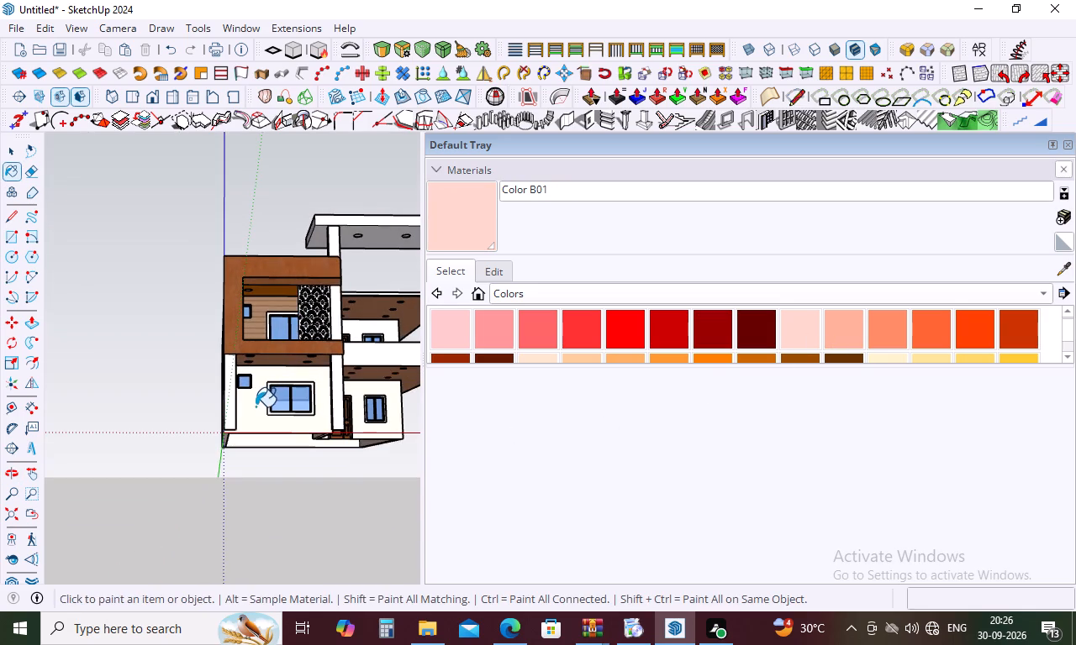
Paint the ground-floor walls with Color B02.
{"action": "left_click", "coordinate": [831, 316]}
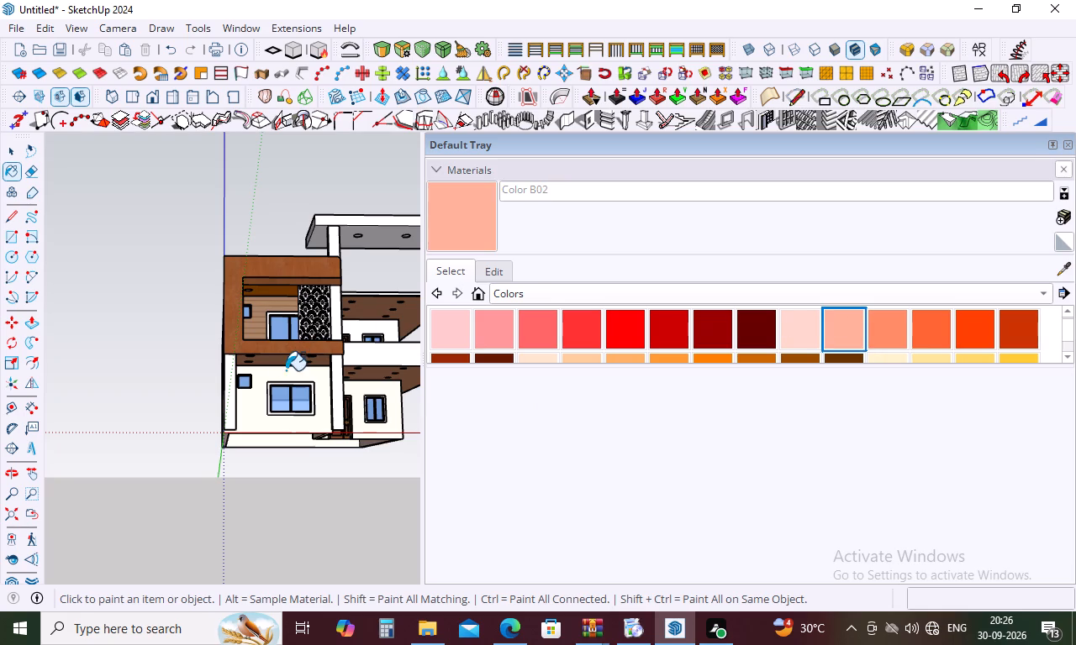
{"action": "left_click", "coordinate": [262, 401]}
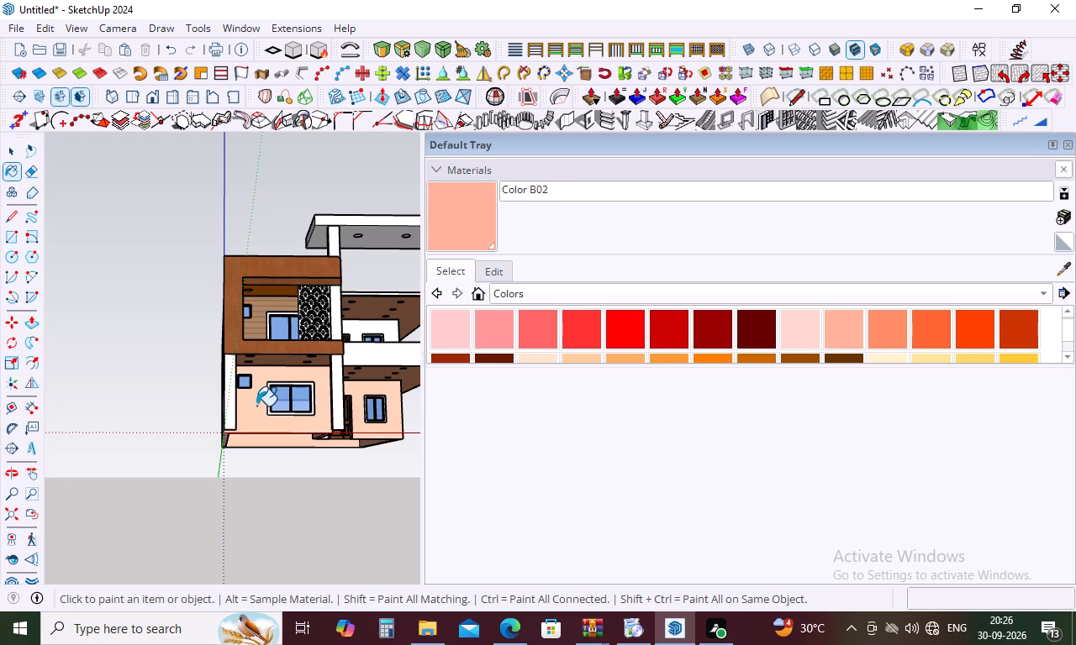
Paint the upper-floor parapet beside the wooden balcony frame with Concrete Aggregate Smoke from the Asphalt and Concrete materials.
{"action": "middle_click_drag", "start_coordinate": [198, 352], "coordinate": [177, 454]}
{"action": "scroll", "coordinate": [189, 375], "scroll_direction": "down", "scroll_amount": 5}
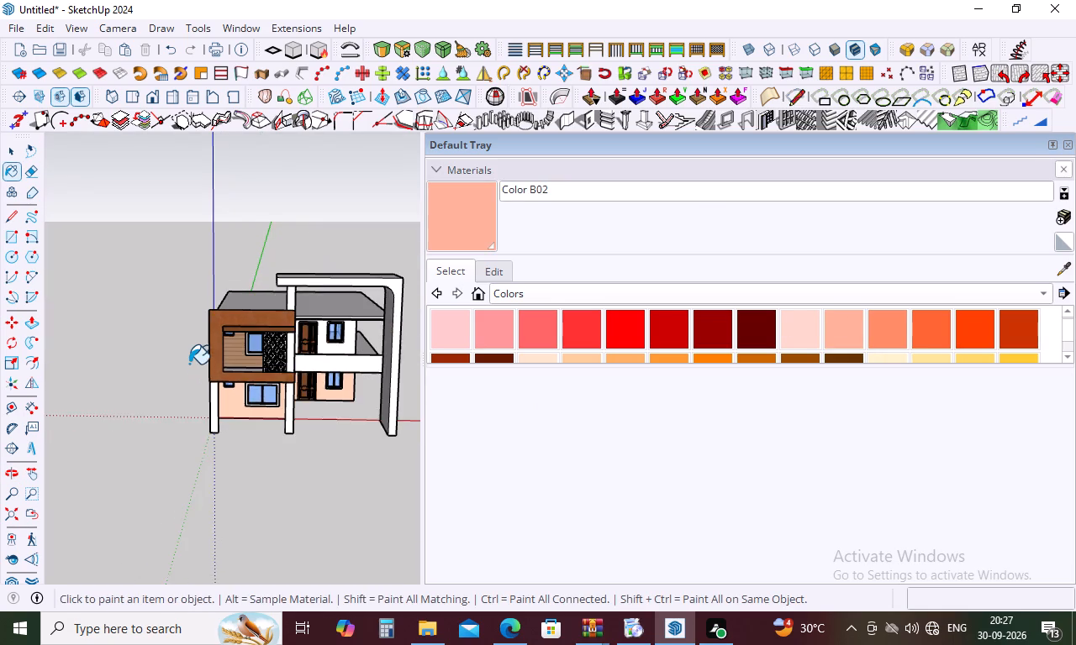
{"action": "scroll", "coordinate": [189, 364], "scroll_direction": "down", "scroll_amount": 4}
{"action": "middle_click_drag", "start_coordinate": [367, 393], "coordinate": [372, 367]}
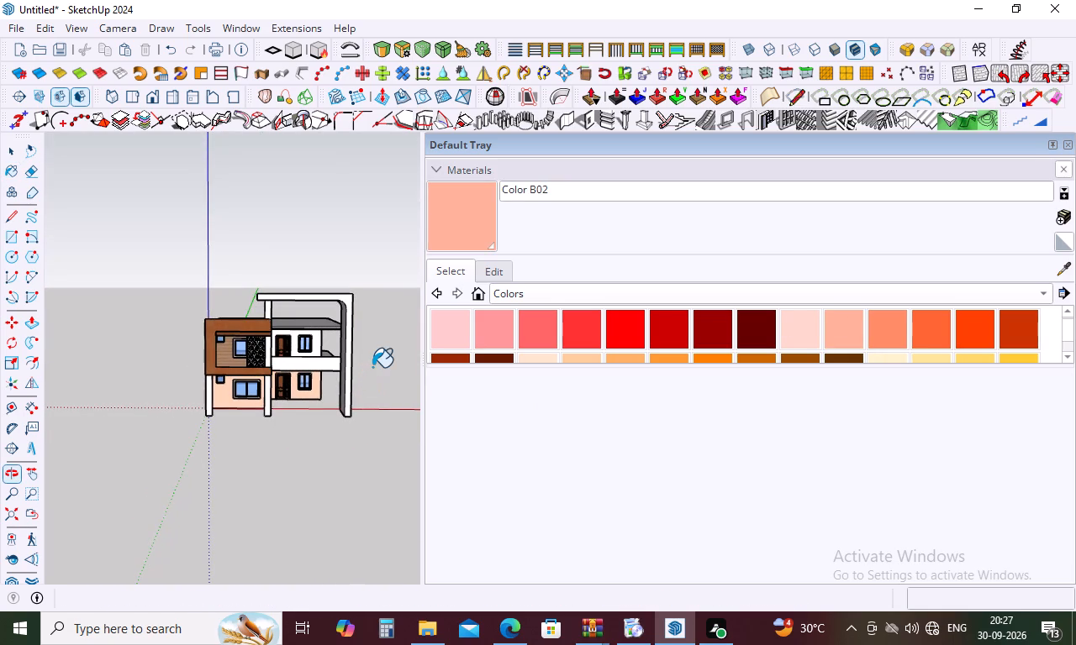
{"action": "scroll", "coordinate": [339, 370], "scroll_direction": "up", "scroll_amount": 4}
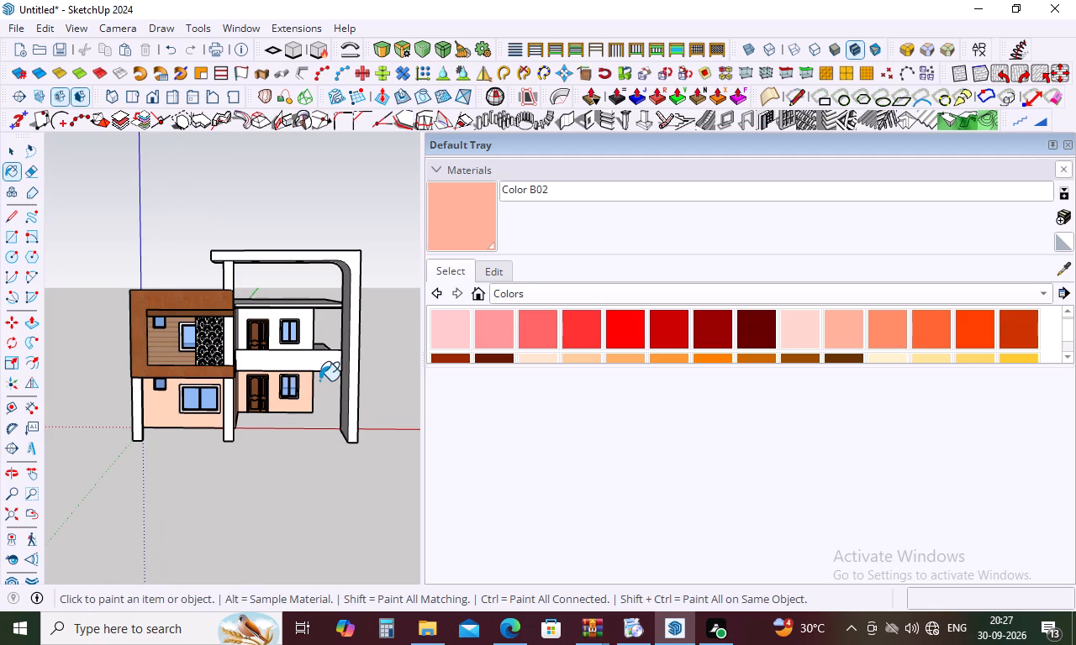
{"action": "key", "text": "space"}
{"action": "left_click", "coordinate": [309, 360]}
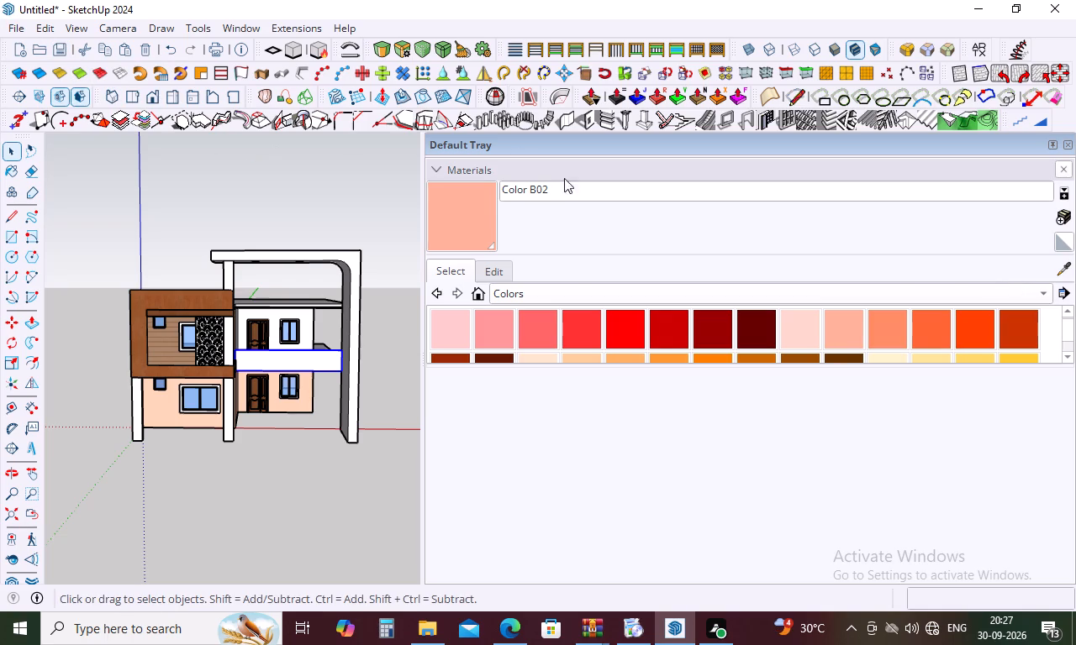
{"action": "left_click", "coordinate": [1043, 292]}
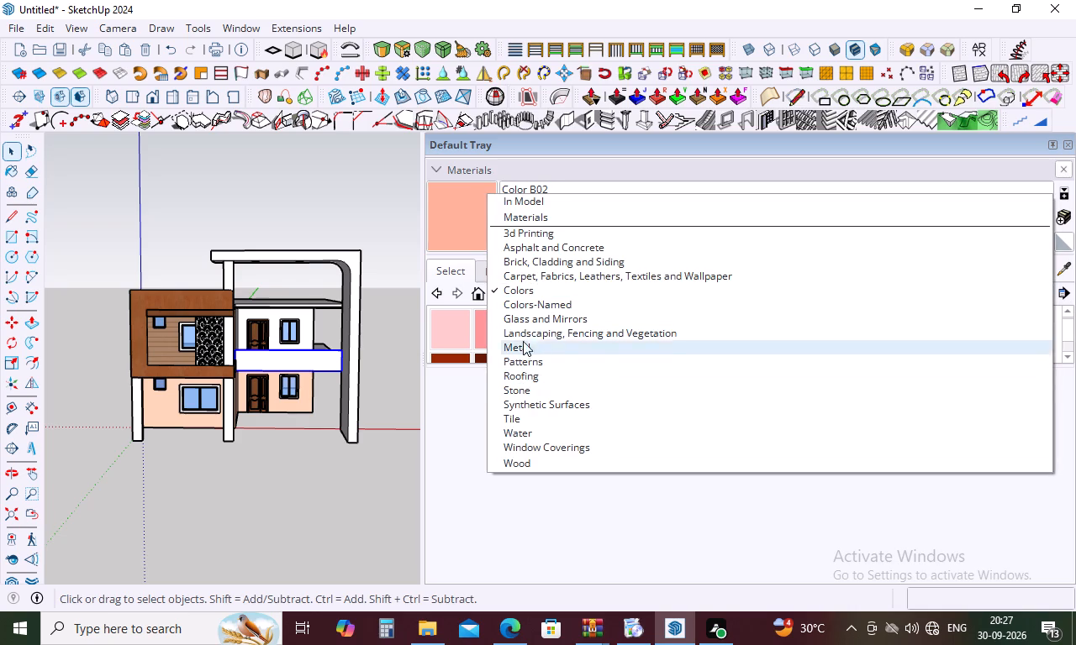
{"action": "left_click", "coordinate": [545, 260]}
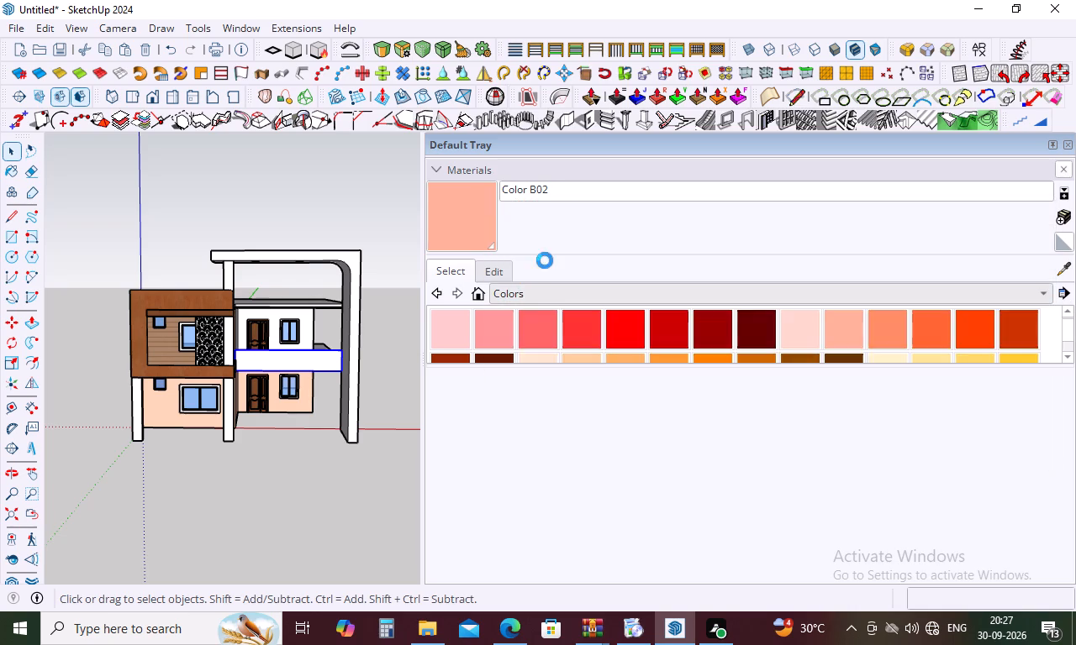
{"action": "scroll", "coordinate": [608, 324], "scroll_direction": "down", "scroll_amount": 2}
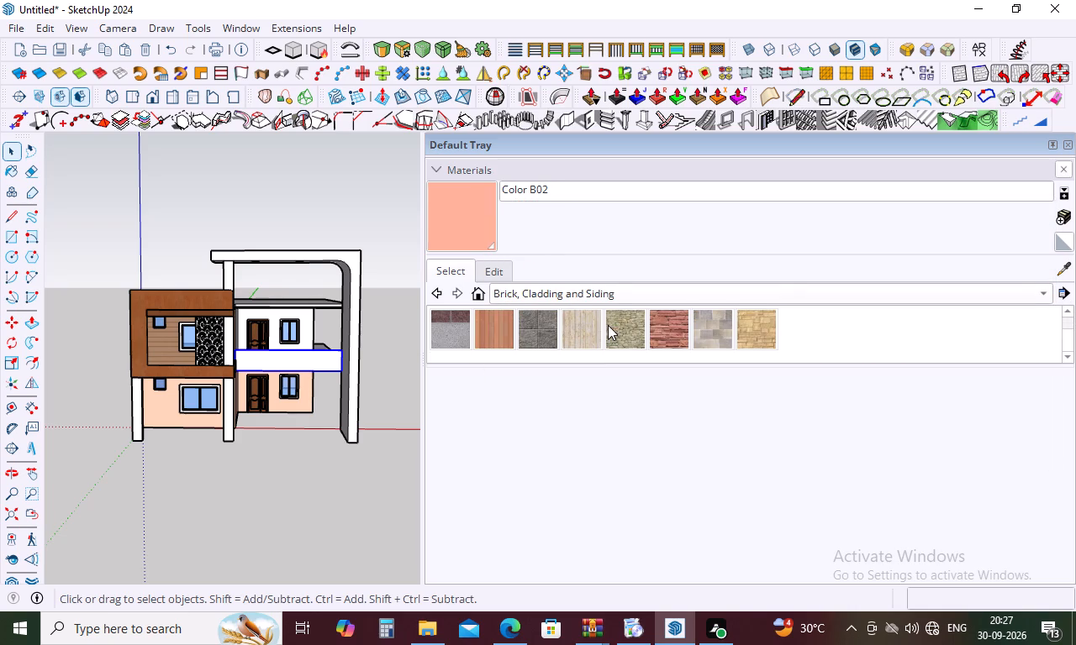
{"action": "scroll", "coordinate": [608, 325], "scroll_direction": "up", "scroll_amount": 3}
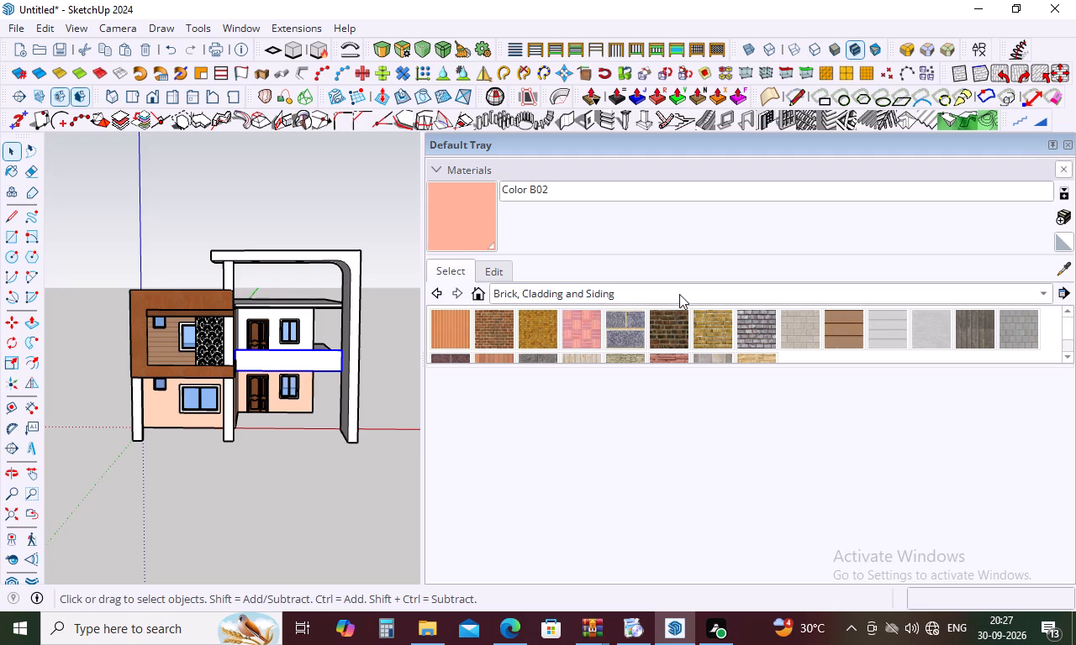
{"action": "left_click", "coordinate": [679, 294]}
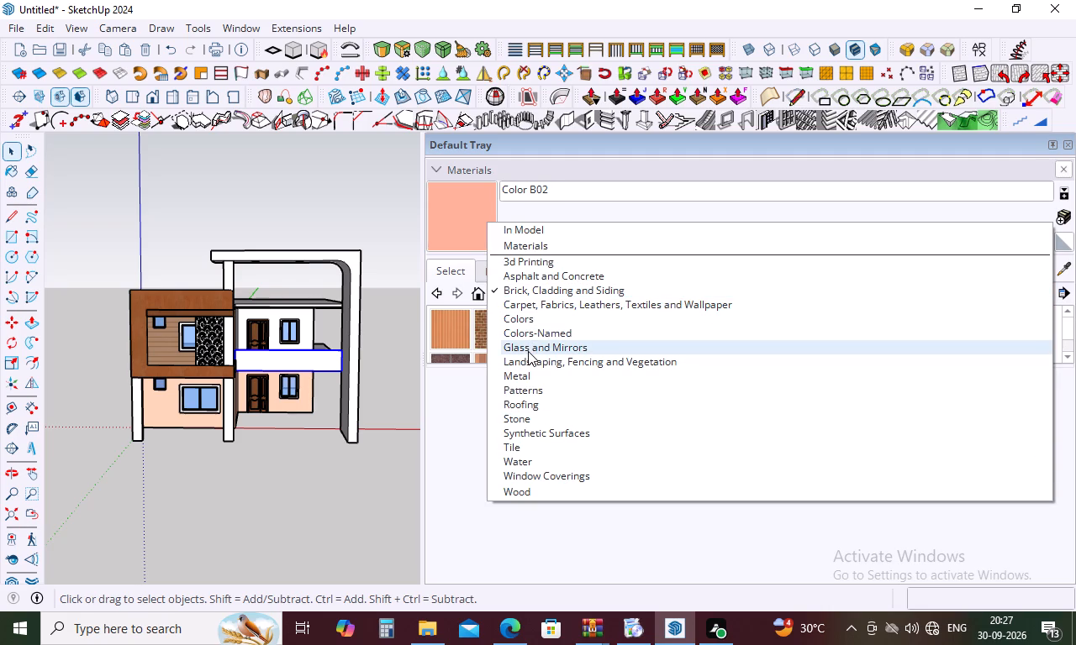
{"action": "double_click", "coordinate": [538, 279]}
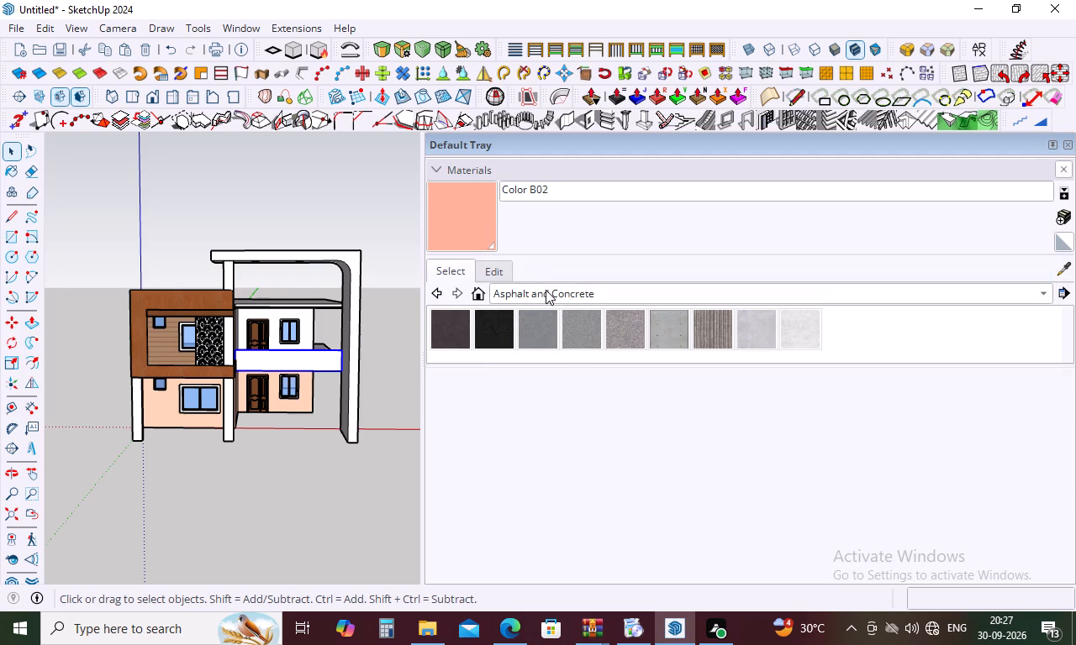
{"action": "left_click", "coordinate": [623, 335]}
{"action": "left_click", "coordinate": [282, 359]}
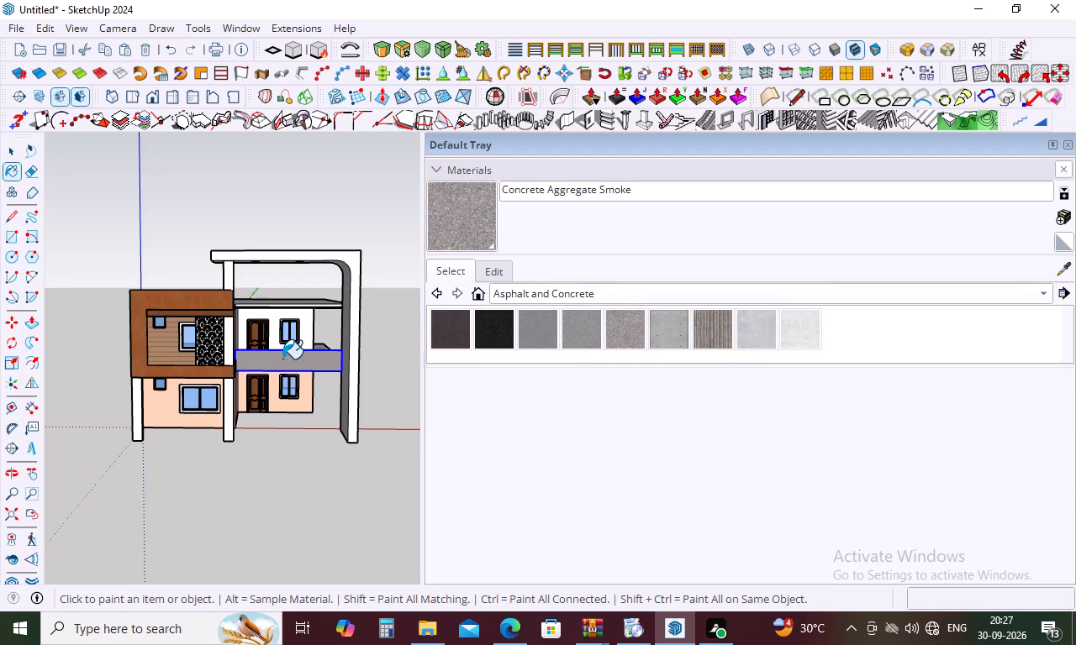
Paint the upper-floor parapet beside the wooden balcony frame with Stone Vein Gray from the Stone materials.
{"action": "left_click", "coordinate": [968, 291]}
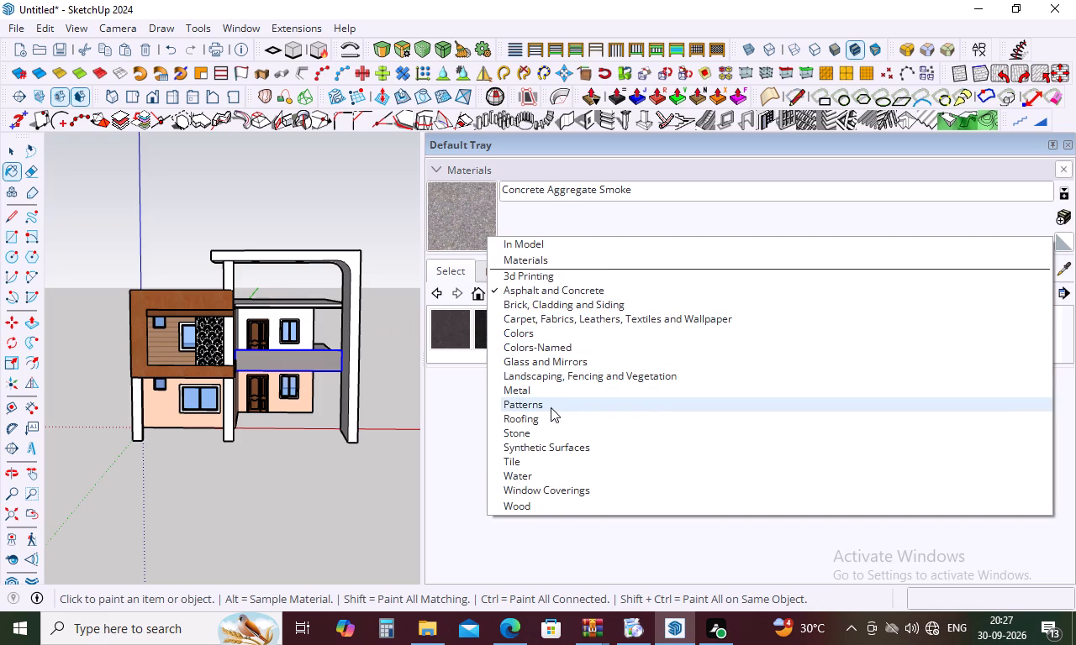
{"action": "left_click", "coordinate": [537, 433]}
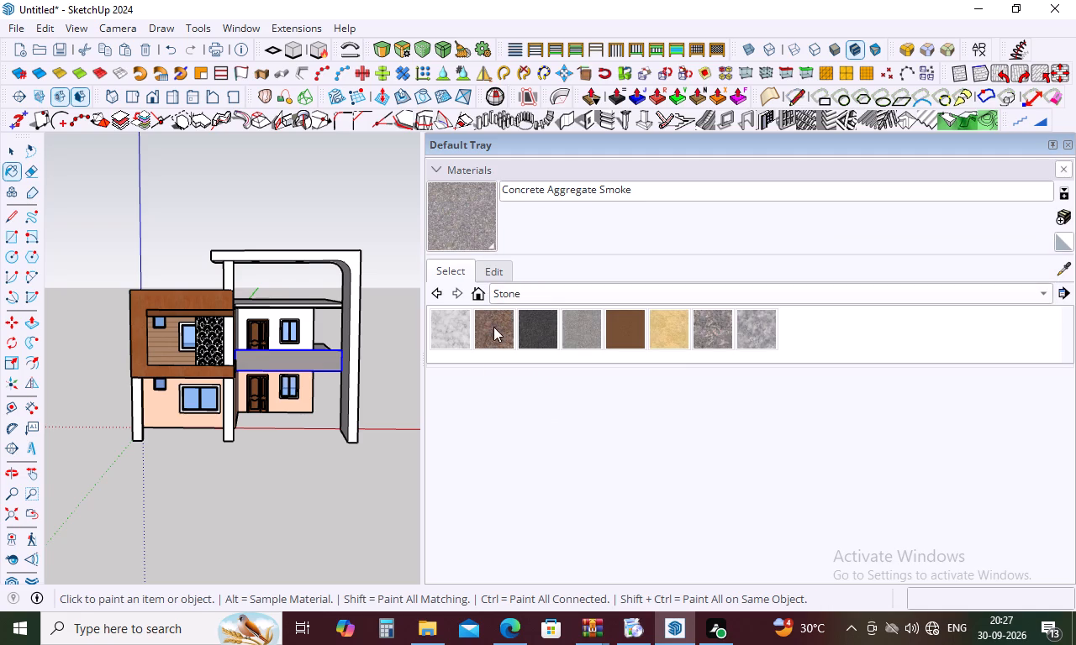
{"action": "left_click", "coordinate": [744, 332]}
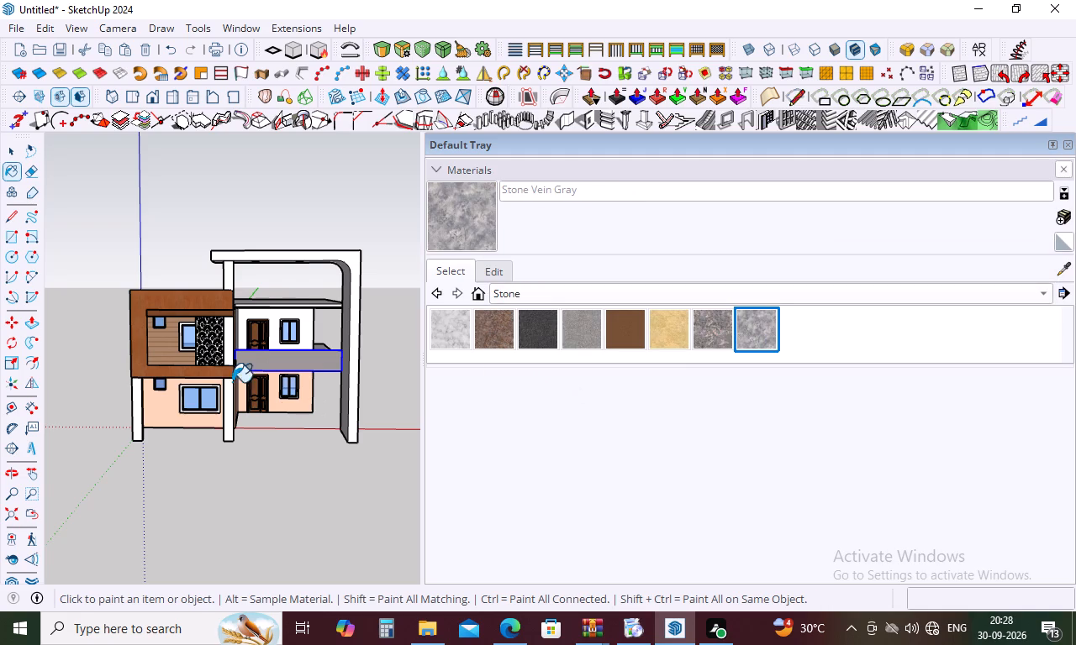
{"action": "left_click", "coordinate": [251, 357]}
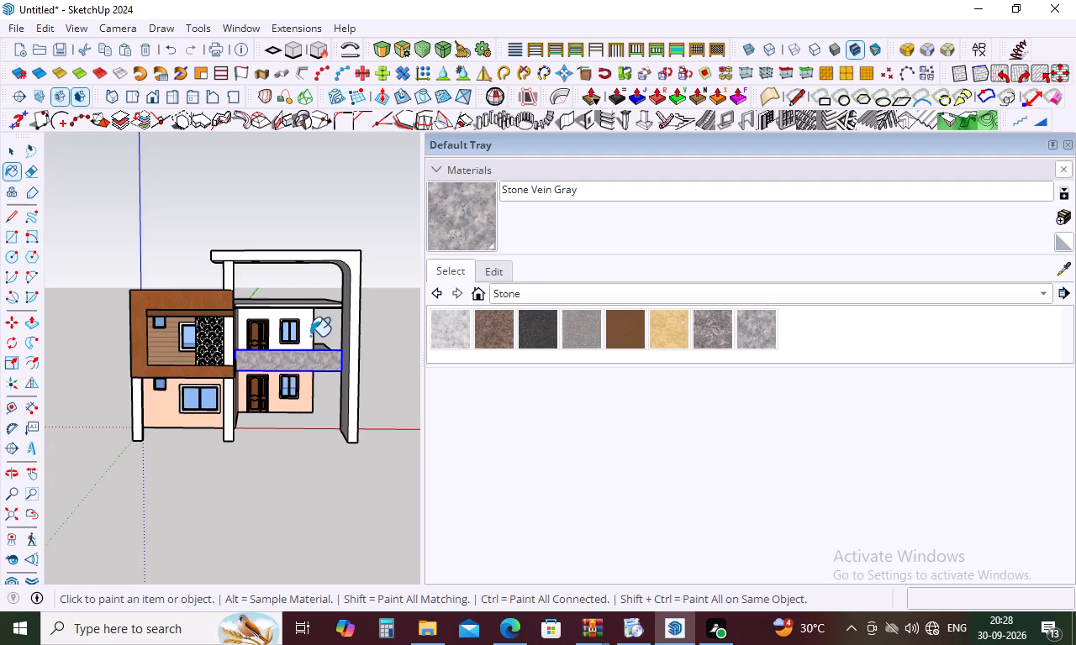
{"action": "middle_click_drag", "start_coordinate": [322, 328], "coordinate": [329, 286]}
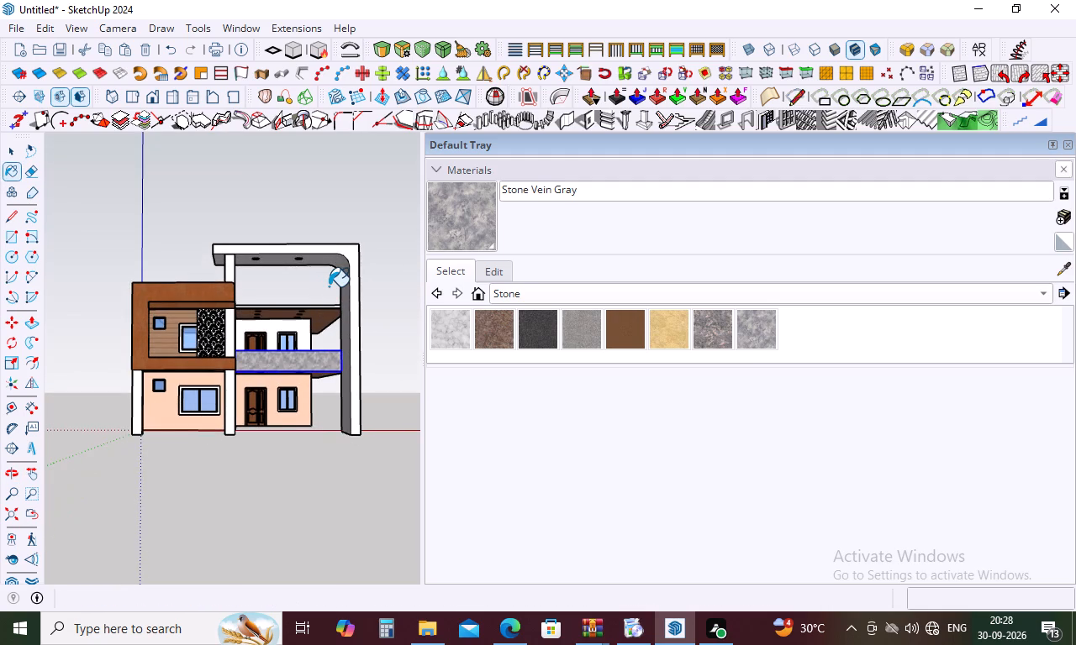
{"action": "key", "text": "space"}
Open the white pillar rising behind the corner of the wooden balcony frame for editing.
{"action": "scroll", "coordinate": [218, 268], "scroll_direction": "up", "scroll_amount": 1}
{"action": "middle_click_drag", "start_coordinate": [218, 268], "coordinate": [248, 396]}
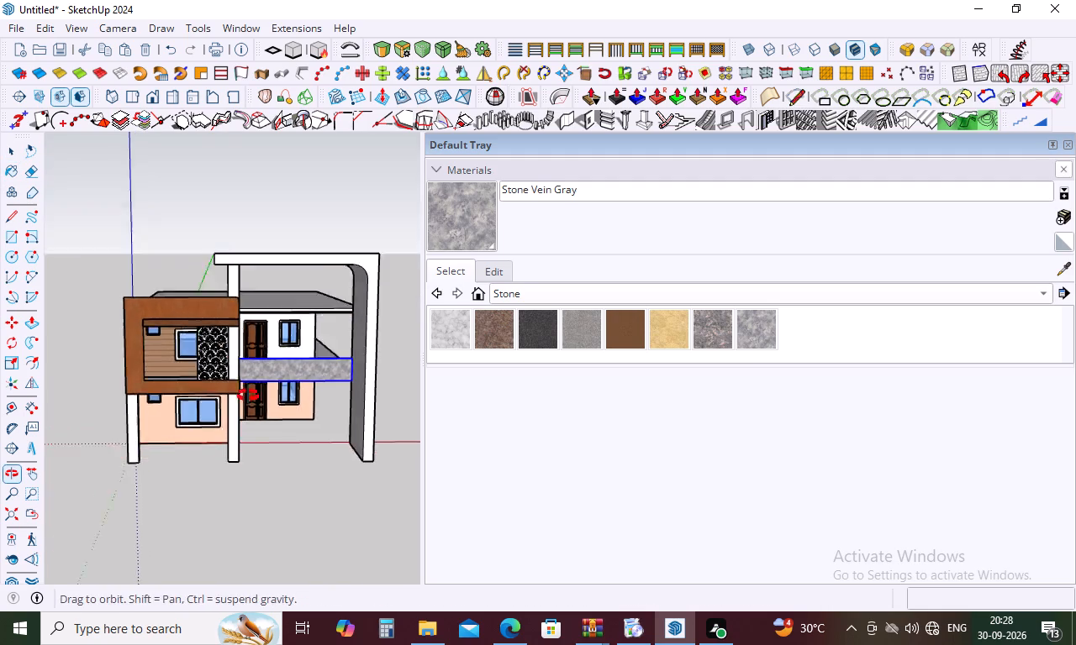
{"action": "middle_click_drag", "start_coordinate": [248, 396], "coordinate": [248, 398]}
{"action": "scroll", "coordinate": [241, 337], "scroll_direction": "up", "scroll_amount": 20}
{"action": "scroll", "coordinate": [241, 337], "scroll_direction": "up", "scroll_amount": 6}
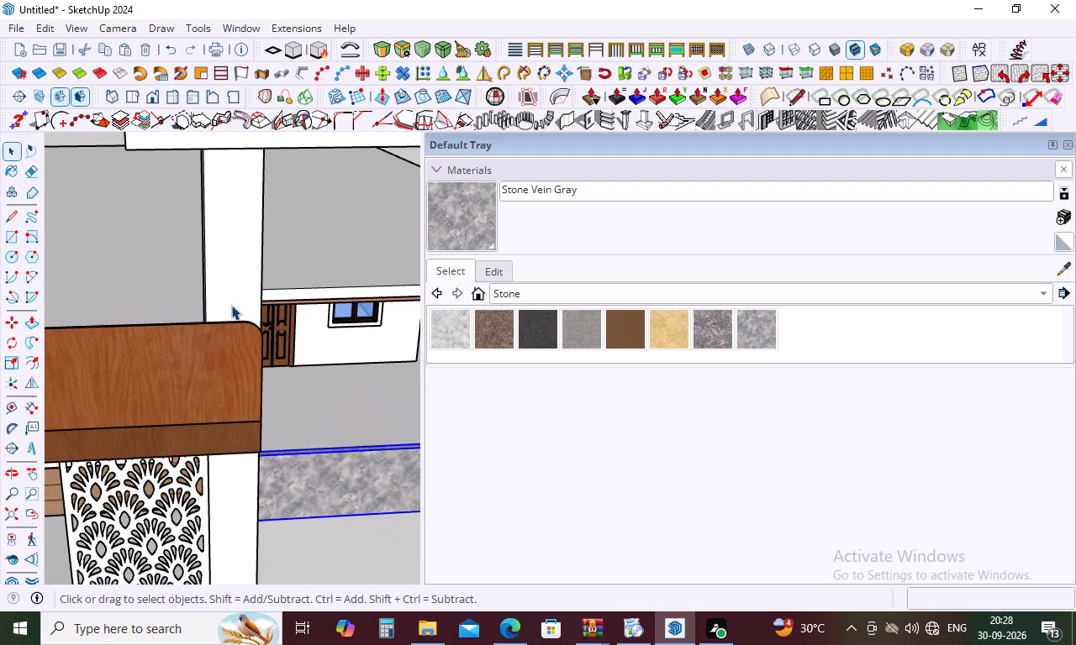
{"action": "double_click", "coordinate": [226, 303]}
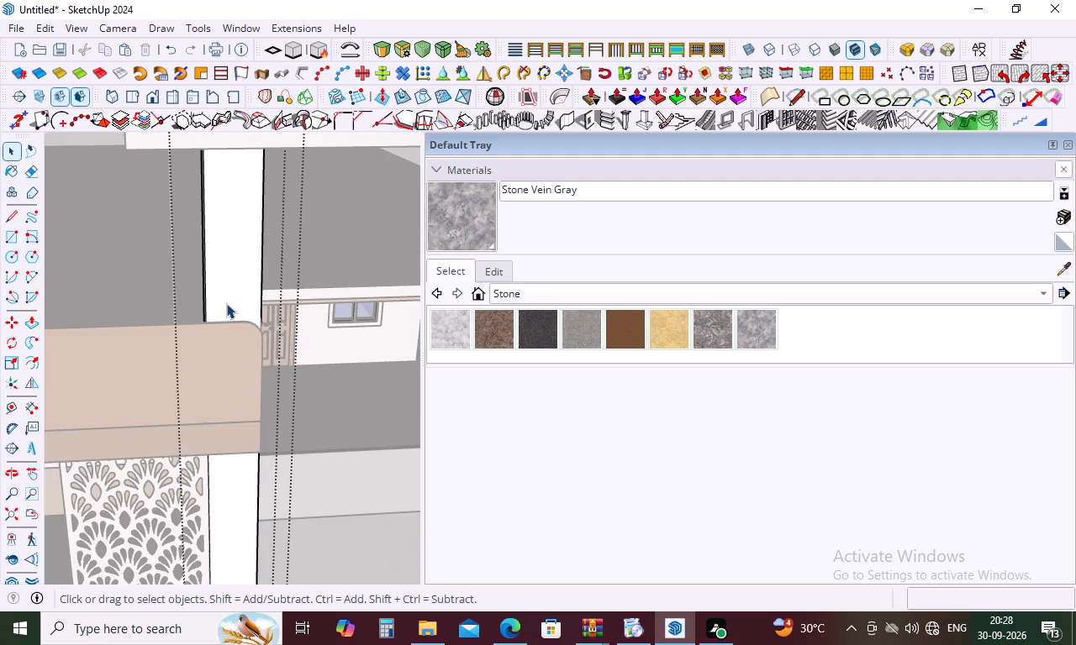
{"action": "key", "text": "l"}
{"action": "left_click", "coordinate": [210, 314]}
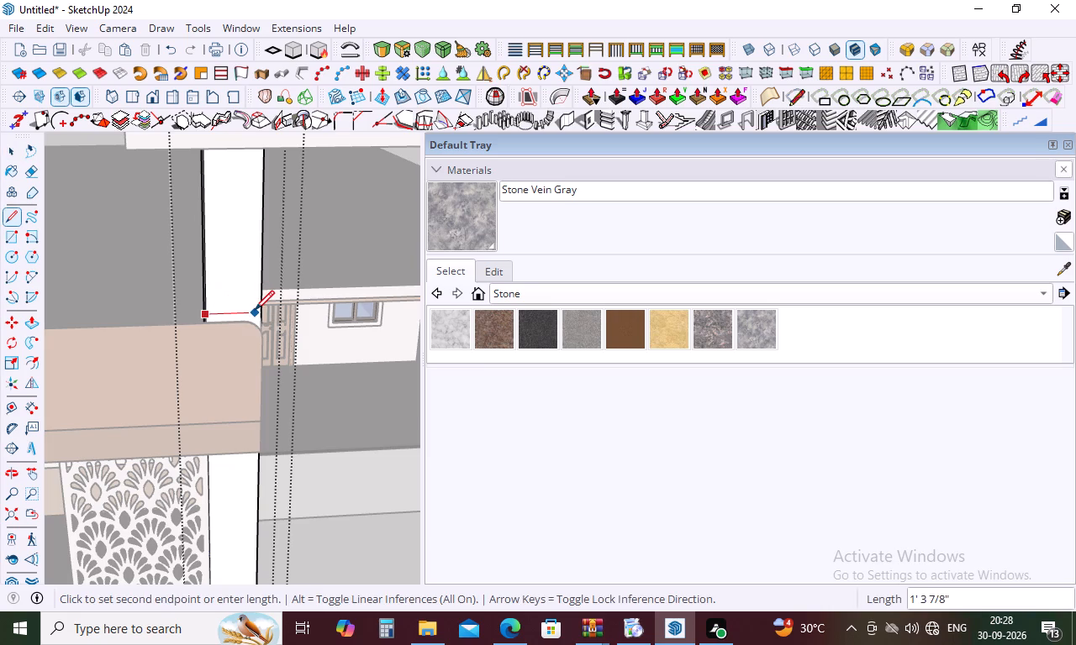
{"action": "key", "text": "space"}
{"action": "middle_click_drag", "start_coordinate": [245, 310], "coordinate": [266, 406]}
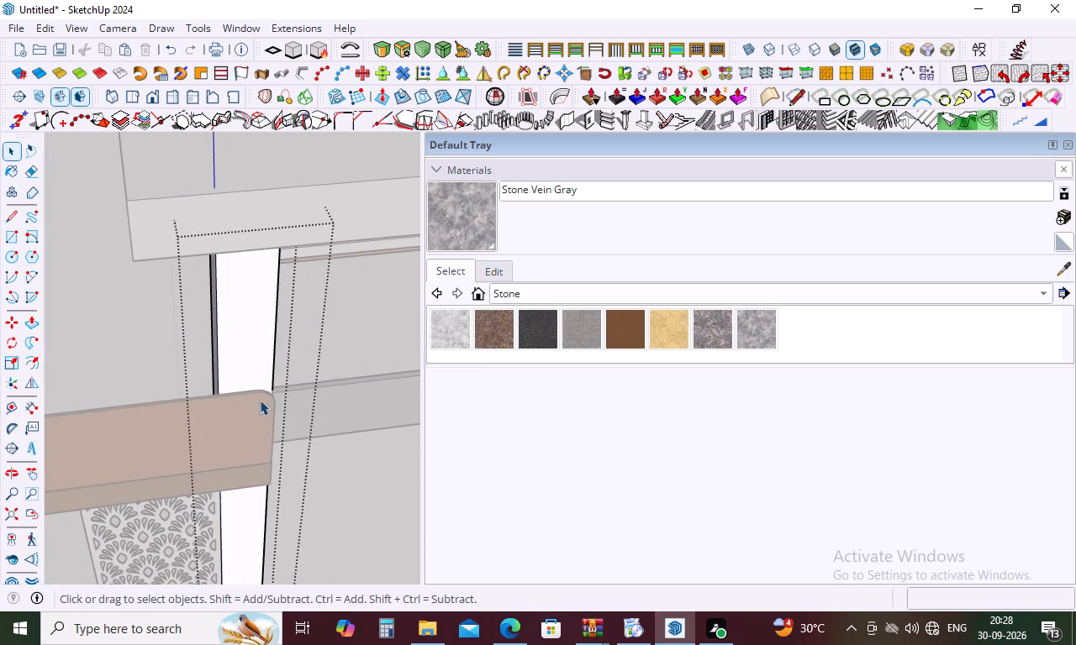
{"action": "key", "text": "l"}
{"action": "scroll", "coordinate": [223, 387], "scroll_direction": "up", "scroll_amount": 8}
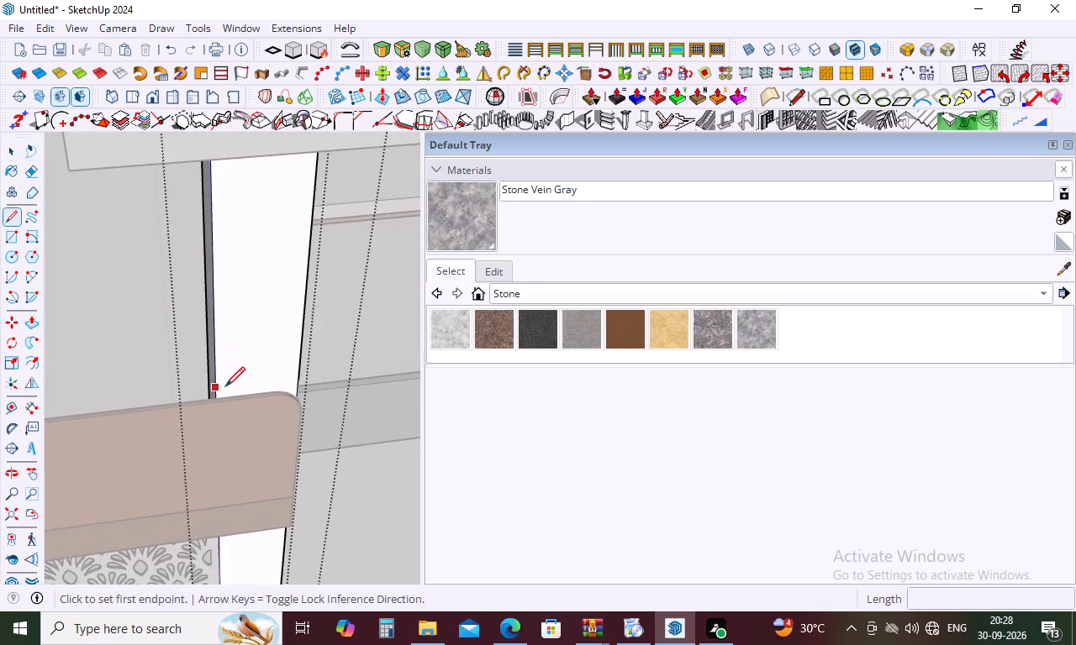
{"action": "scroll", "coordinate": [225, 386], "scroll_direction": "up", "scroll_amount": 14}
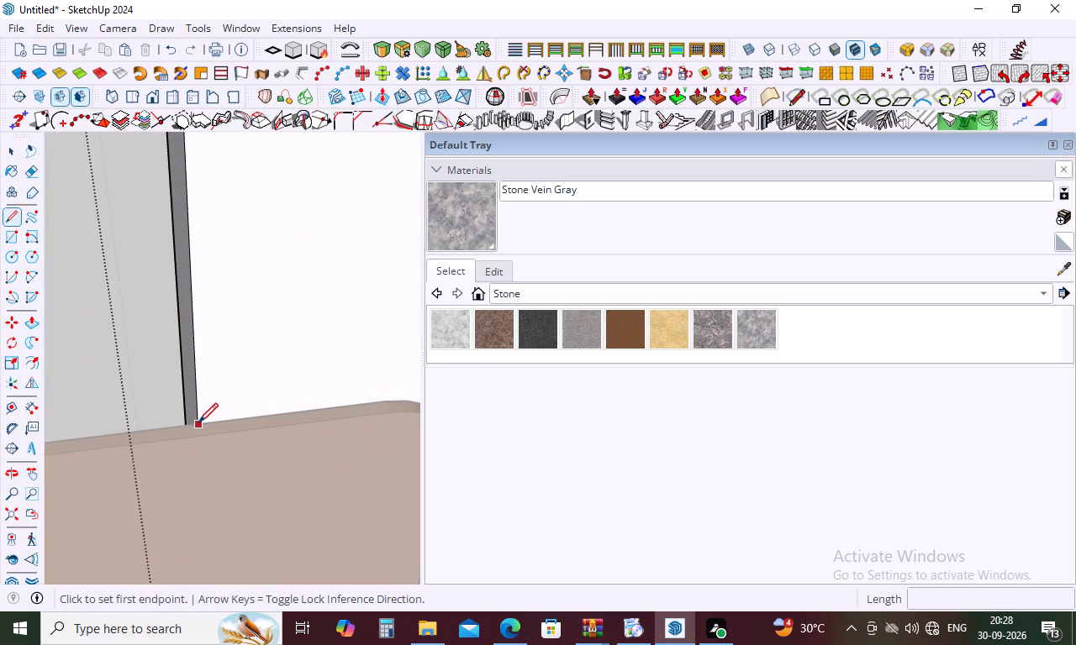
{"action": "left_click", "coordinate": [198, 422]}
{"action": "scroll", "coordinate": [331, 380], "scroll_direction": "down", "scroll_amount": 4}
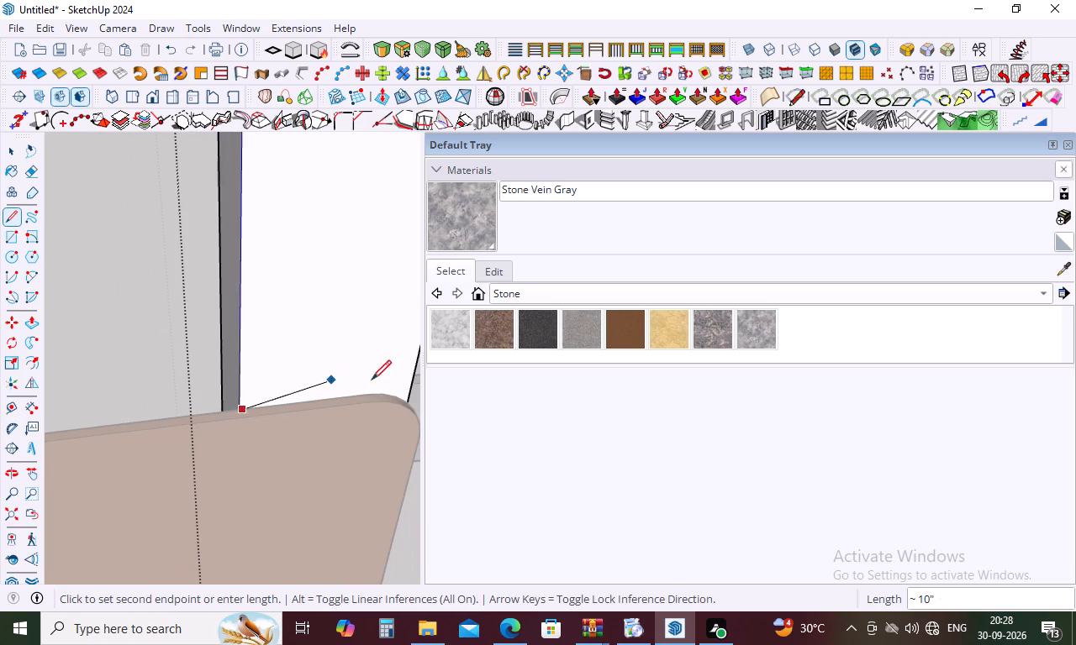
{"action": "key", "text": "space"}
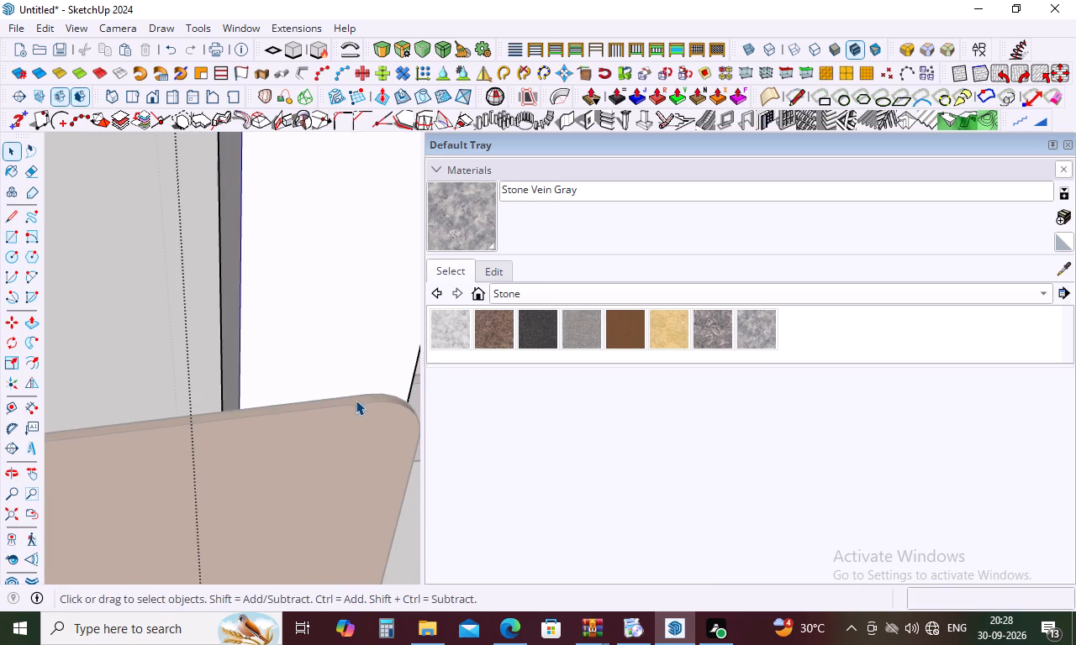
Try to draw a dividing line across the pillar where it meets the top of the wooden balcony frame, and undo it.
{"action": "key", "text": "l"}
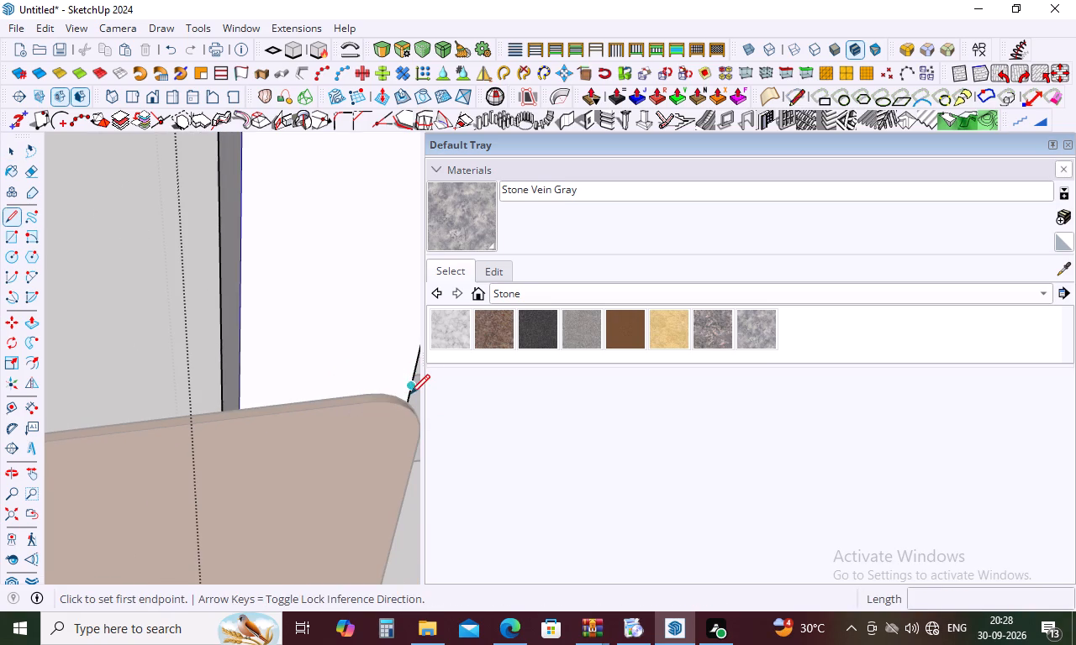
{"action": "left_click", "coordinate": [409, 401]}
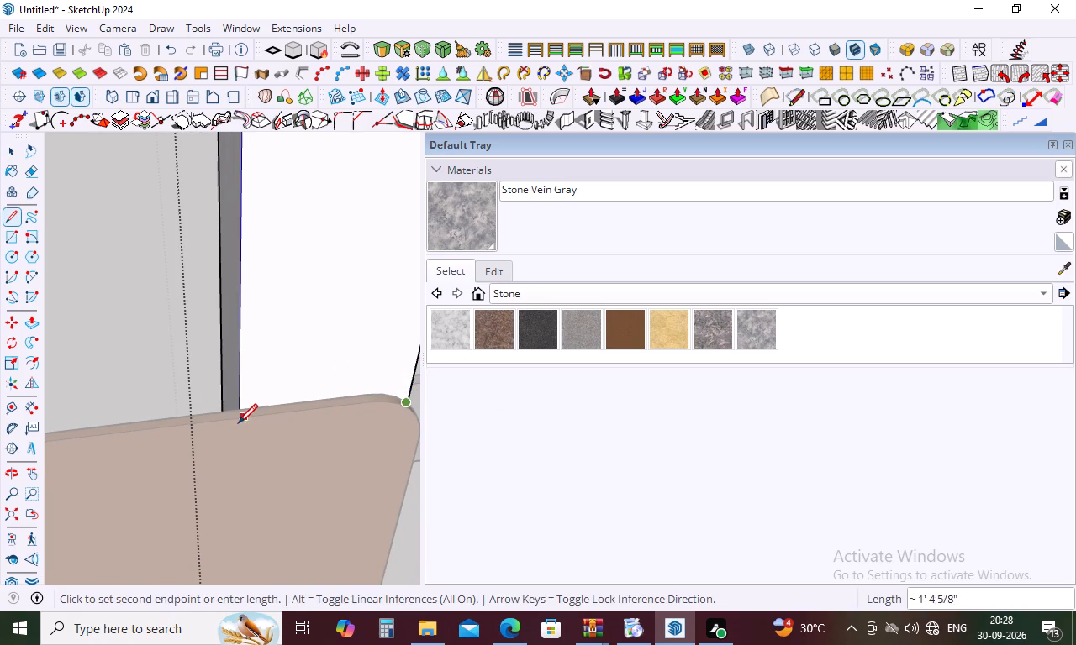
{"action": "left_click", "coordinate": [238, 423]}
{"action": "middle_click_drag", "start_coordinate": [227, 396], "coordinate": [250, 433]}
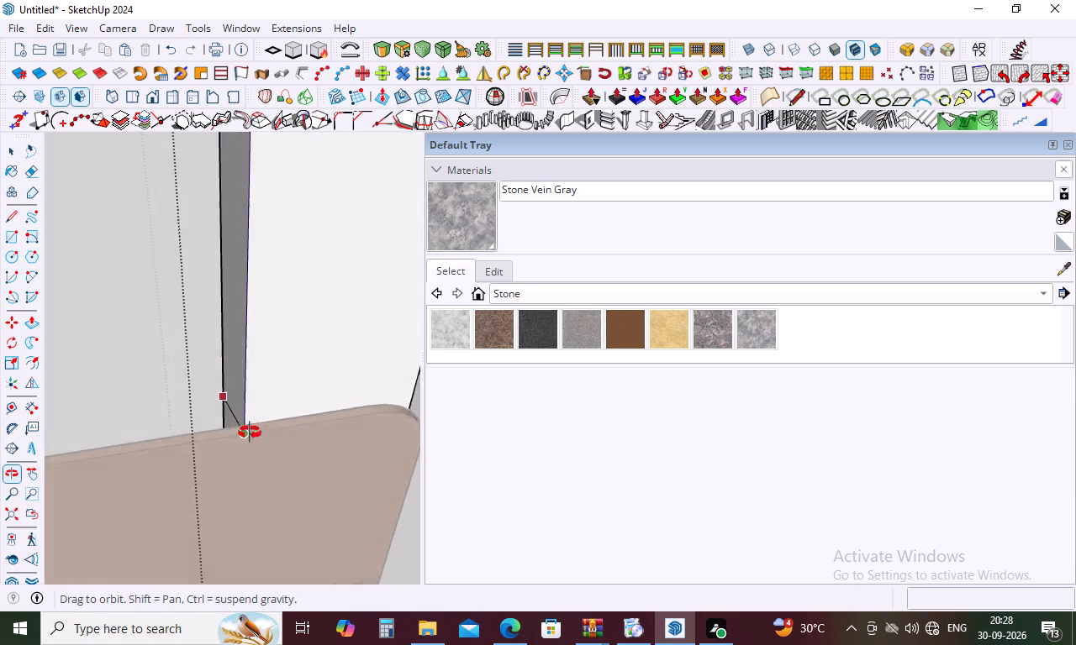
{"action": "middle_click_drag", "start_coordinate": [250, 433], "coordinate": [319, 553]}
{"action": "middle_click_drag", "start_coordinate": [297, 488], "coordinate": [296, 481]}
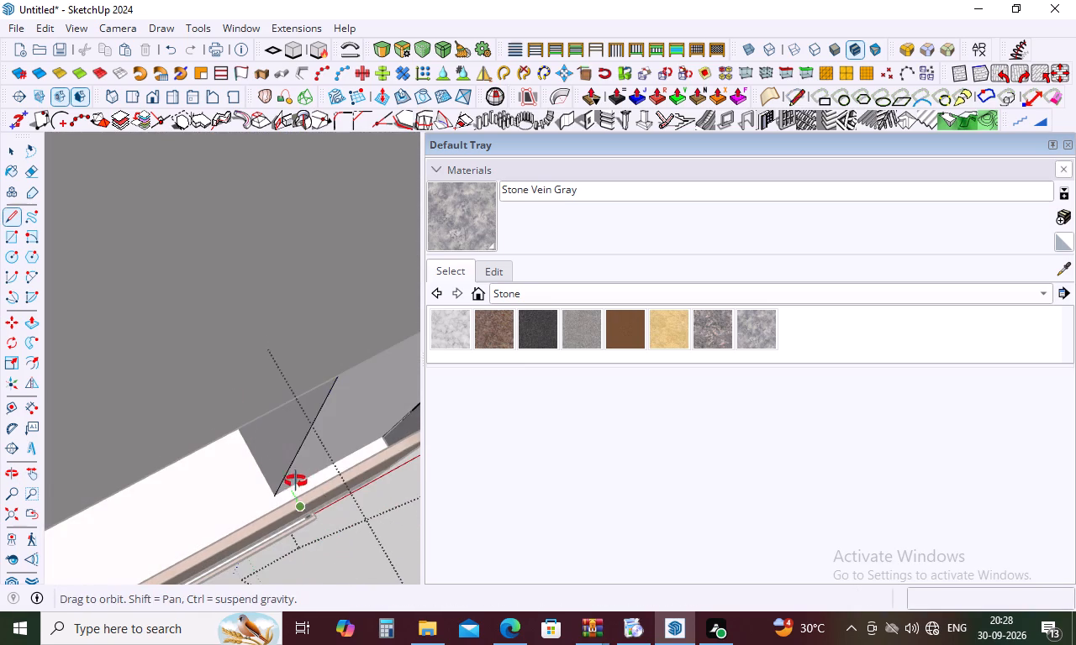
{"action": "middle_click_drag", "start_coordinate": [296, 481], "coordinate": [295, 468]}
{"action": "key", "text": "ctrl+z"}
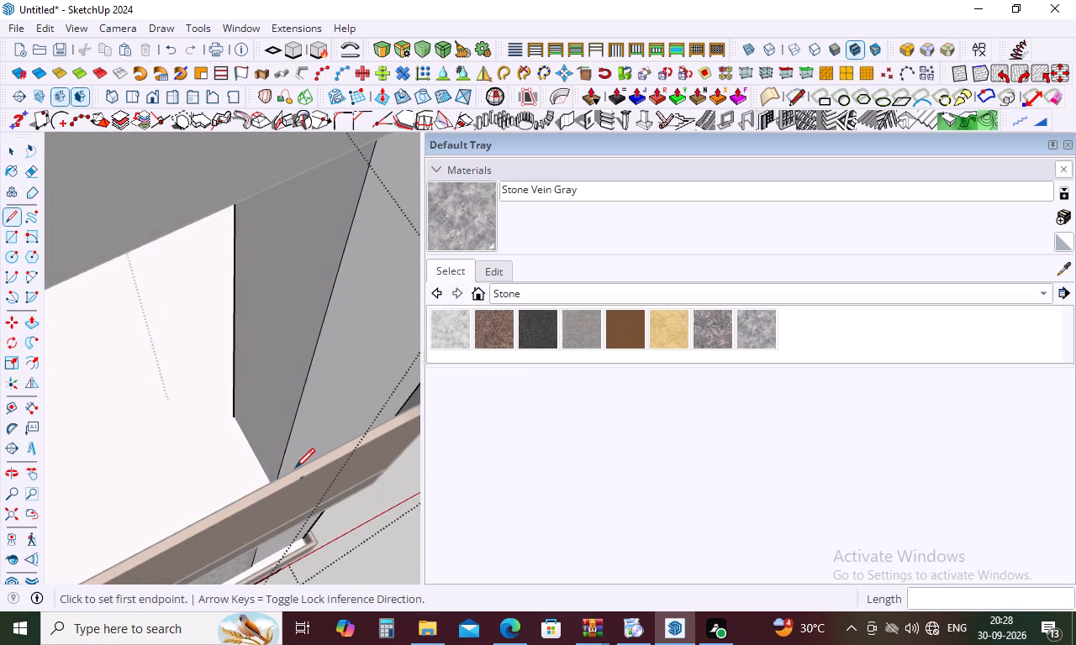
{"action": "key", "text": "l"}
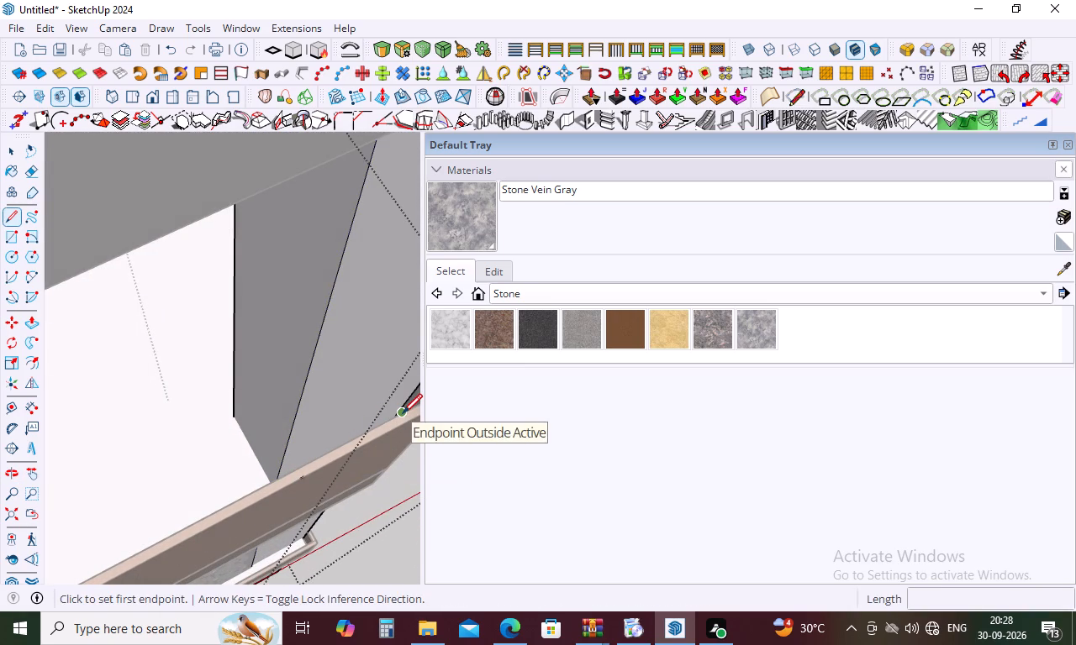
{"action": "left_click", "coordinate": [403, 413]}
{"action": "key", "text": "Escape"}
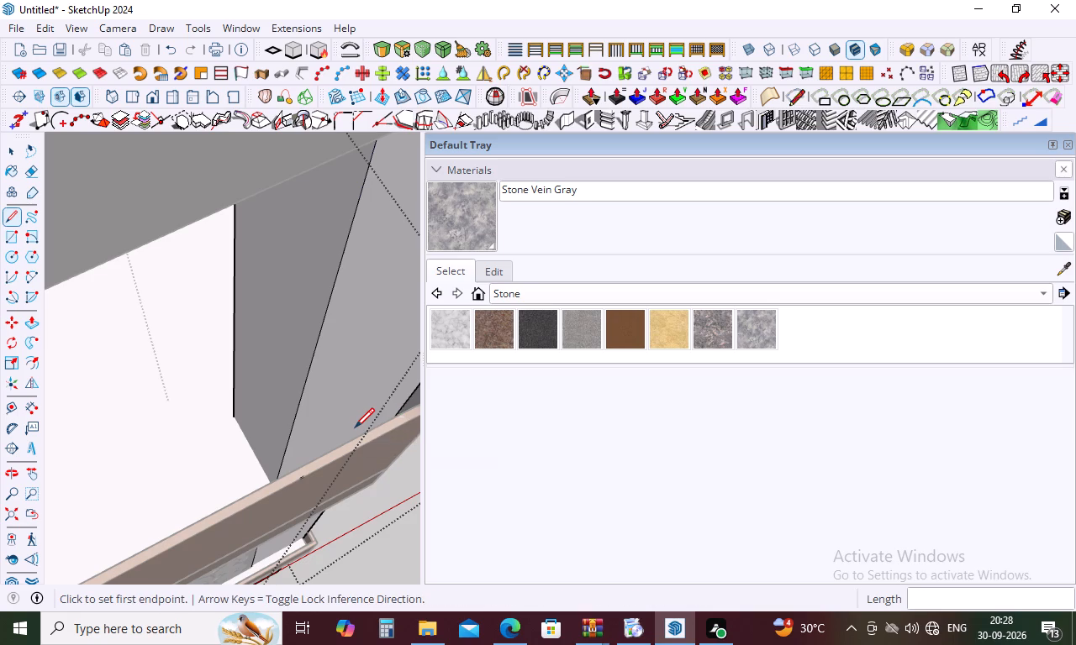
Draw dividing lines across the pillar's broad front face and adjoining narrow side just above the wooden balcony frame, the front one 1' 6" long.
{"action": "key", "text": "l"}
{"action": "scroll", "coordinate": [399, 406], "scroll_direction": "up", "scroll_amount": 8}
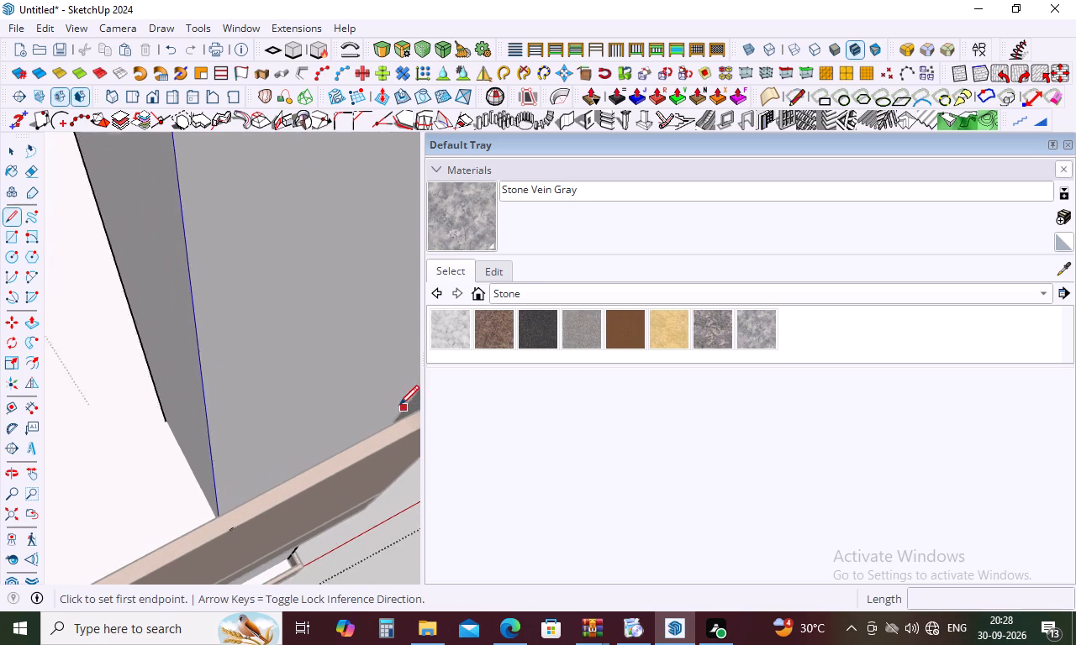
{"action": "scroll", "coordinate": [399, 405], "scroll_direction": "up", "scroll_amount": 1}
{"action": "scroll", "coordinate": [382, 404], "scroll_direction": "down", "scroll_amount": 3}
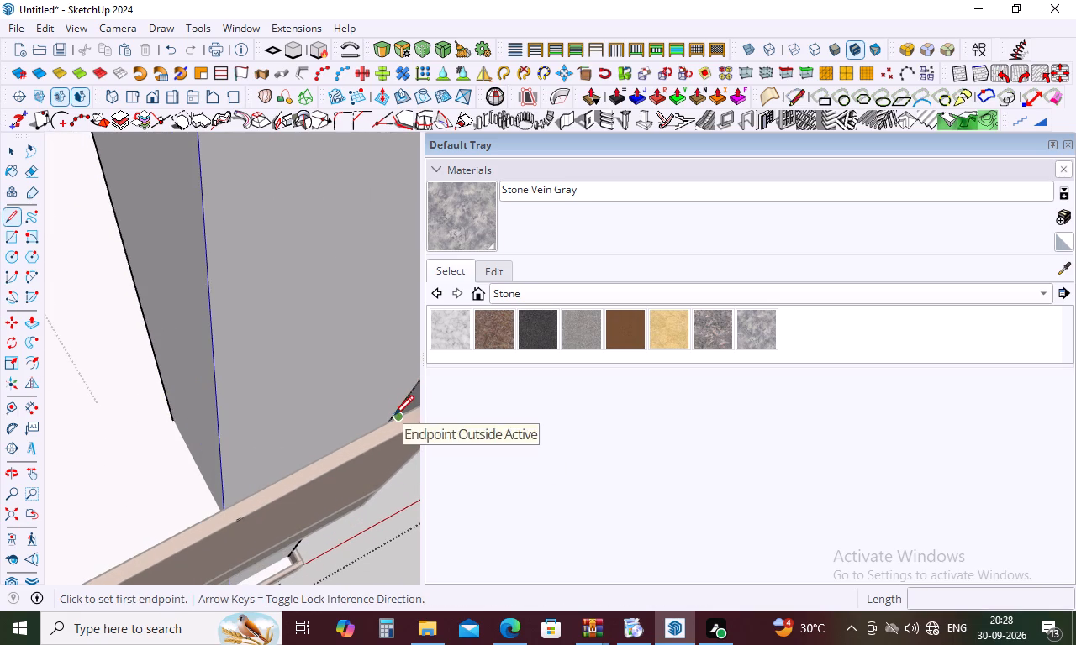
{"action": "left_click", "coordinate": [398, 402]}
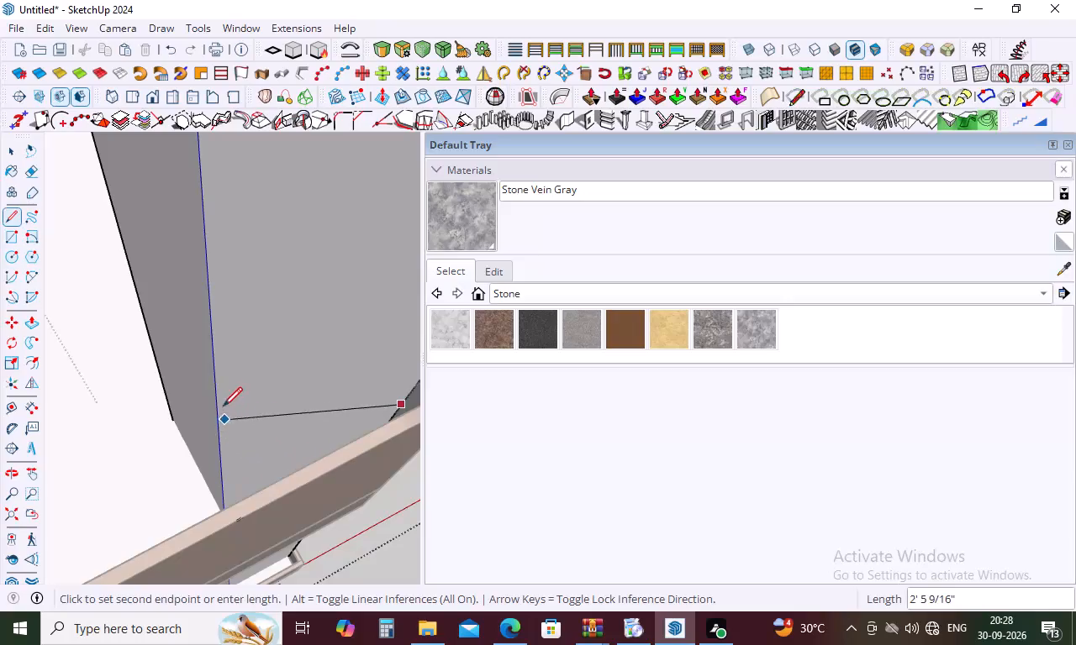
{"action": "left_click", "coordinate": [227, 494]}
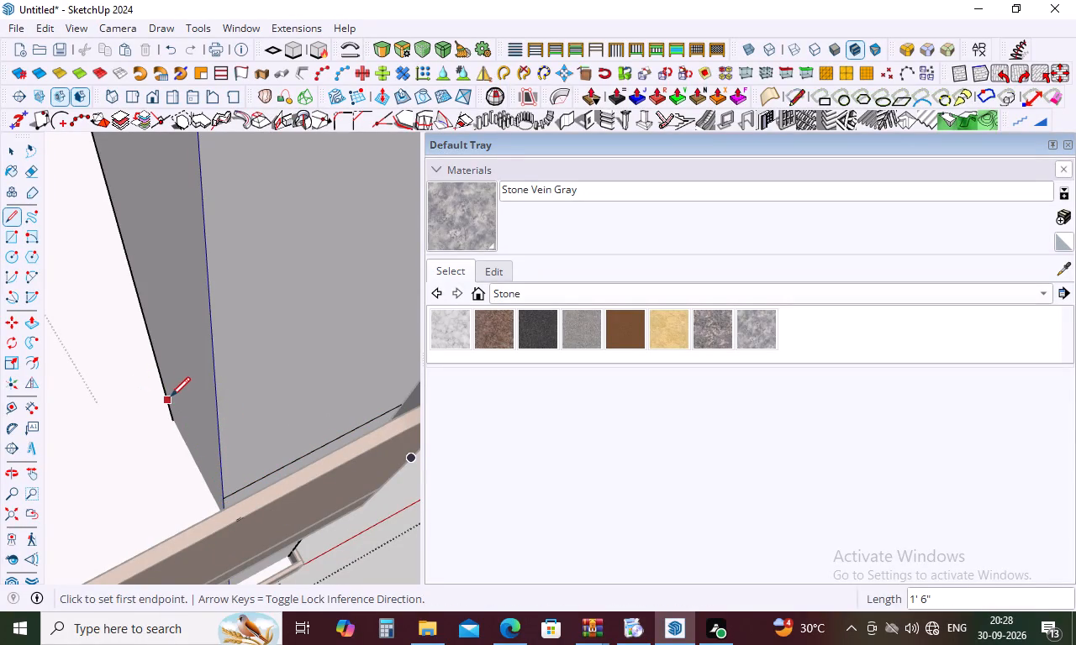
{"action": "left_click", "coordinate": [163, 401]}
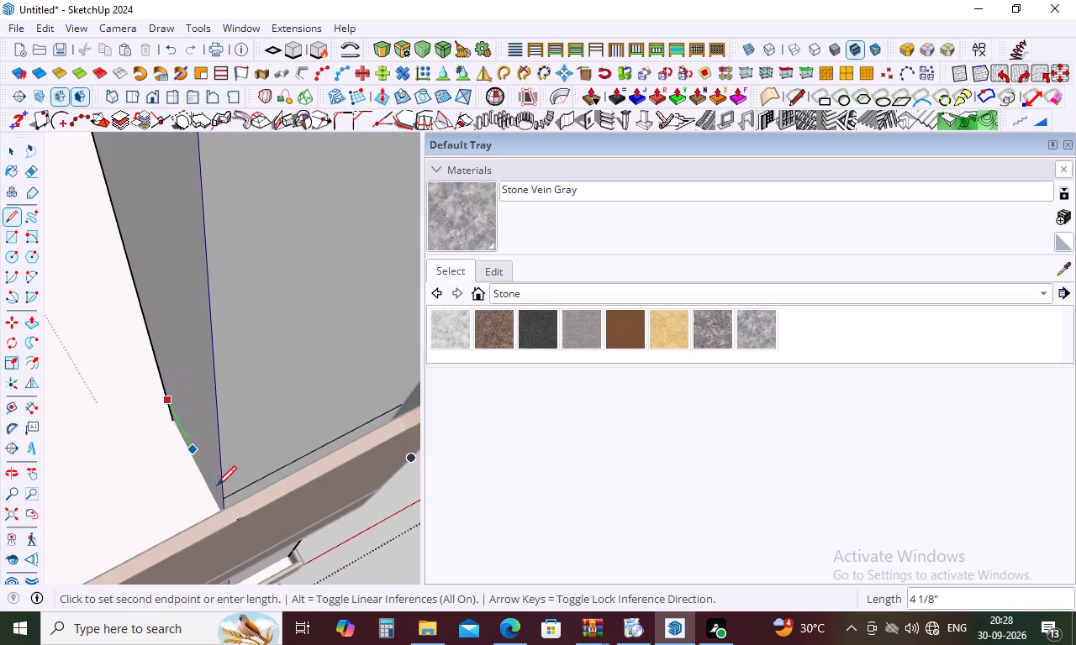
{"action": "left_click", "coordinate": [224, 496]}
Draw a matching dividing line about 1' 1" long across the pillar's opposite narrow side, just above the wooden balcony frame.
{"action": "scroll", "coordinate": [169, 360], "scroll_direction": "down", "scroll_amount": 9}
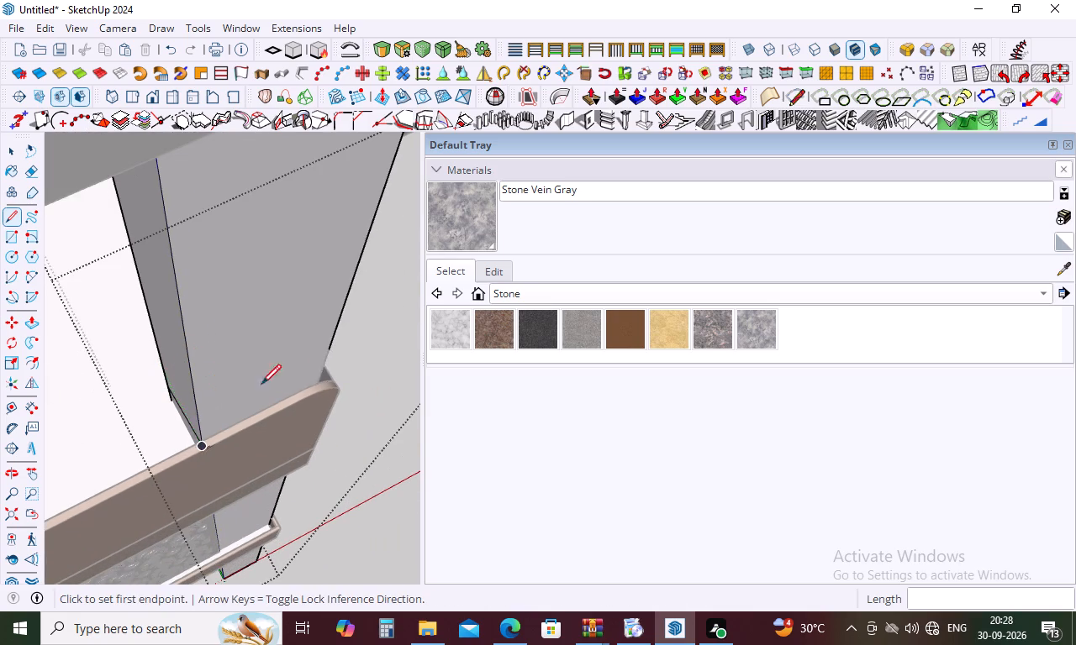
{"action": "middle_click_drag", "start_coordinate": [337, 365], "coordinate": [48, 356]}
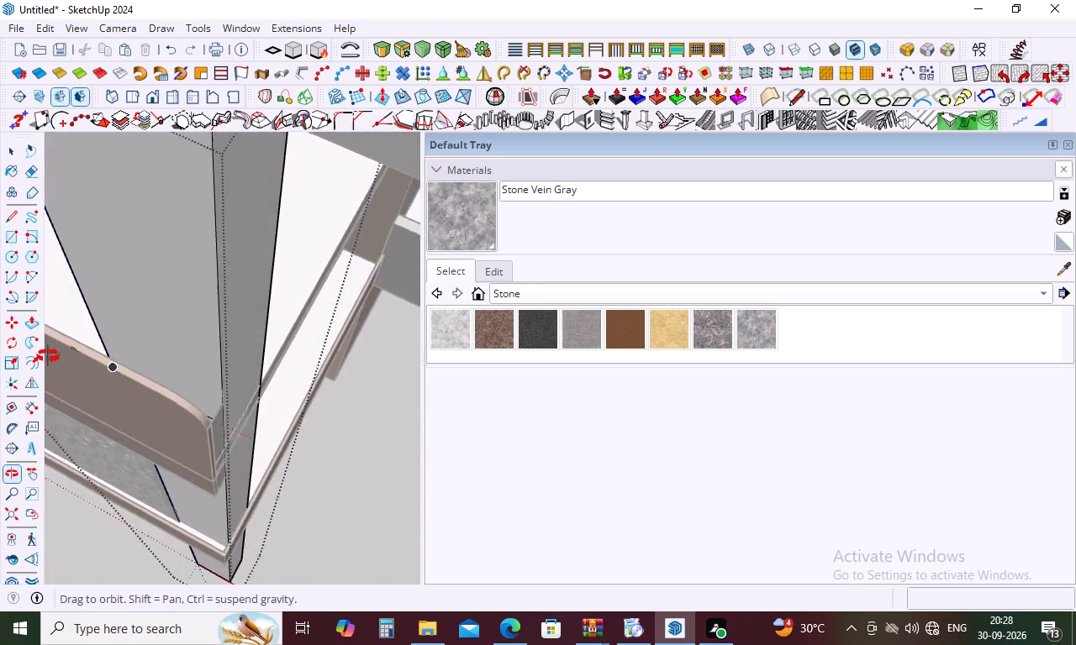
{"action": "middle_click_drag", "start_coordinate": [48, 356], "coordinate": [24, 343]}
{"action": "scroll", "coordinate": [233, 406], "scroll_direction": "up", "scroll_amount": 2}
{"action": "middle_click_drag", "start_coordinate": [232, 405], "coordinate": [198, 413]}
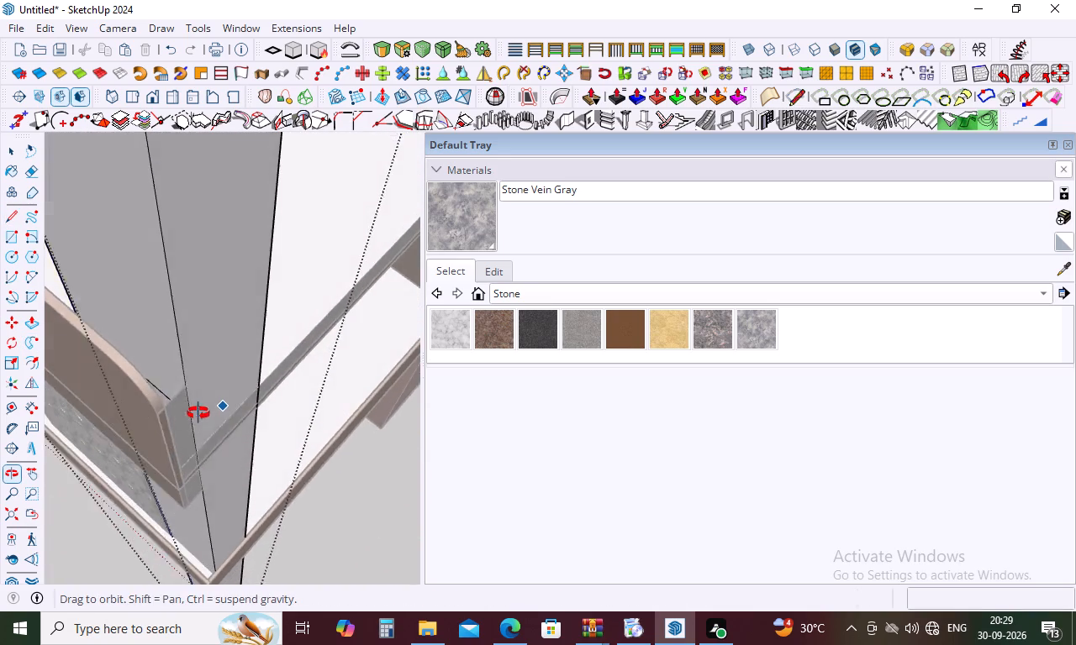
{"action": "middle_click_drag", "start_coordinate": [198, 413], "coordinate": [171, 412]}
{"action": "left_click", "coordinate": [182, 414]}
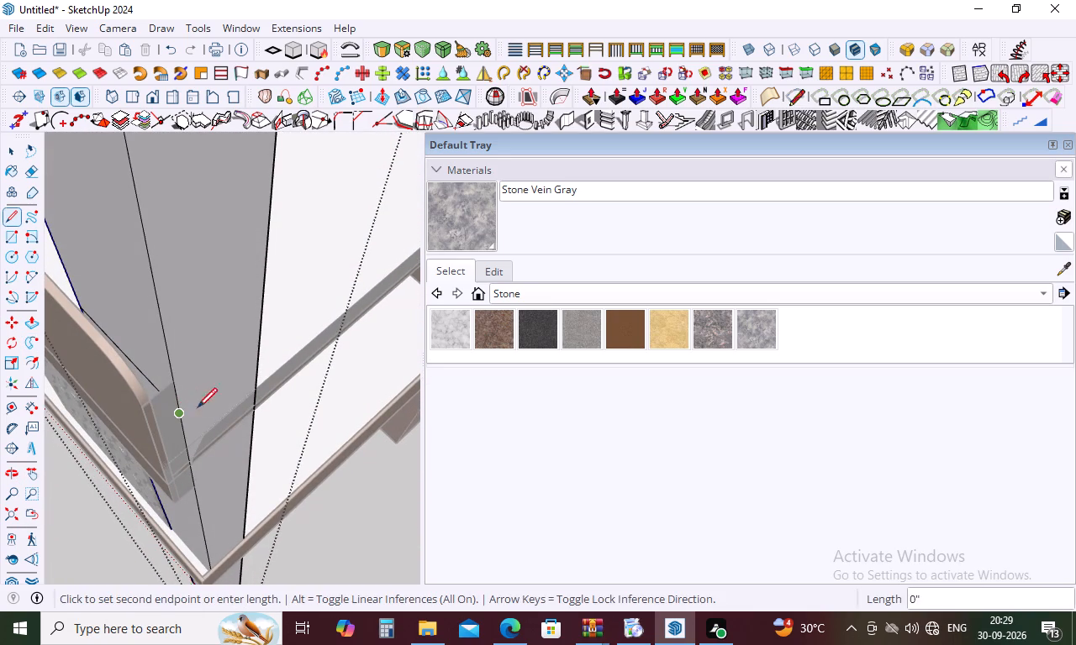
{"action": "left_click", "coordinate": [256, 371]}
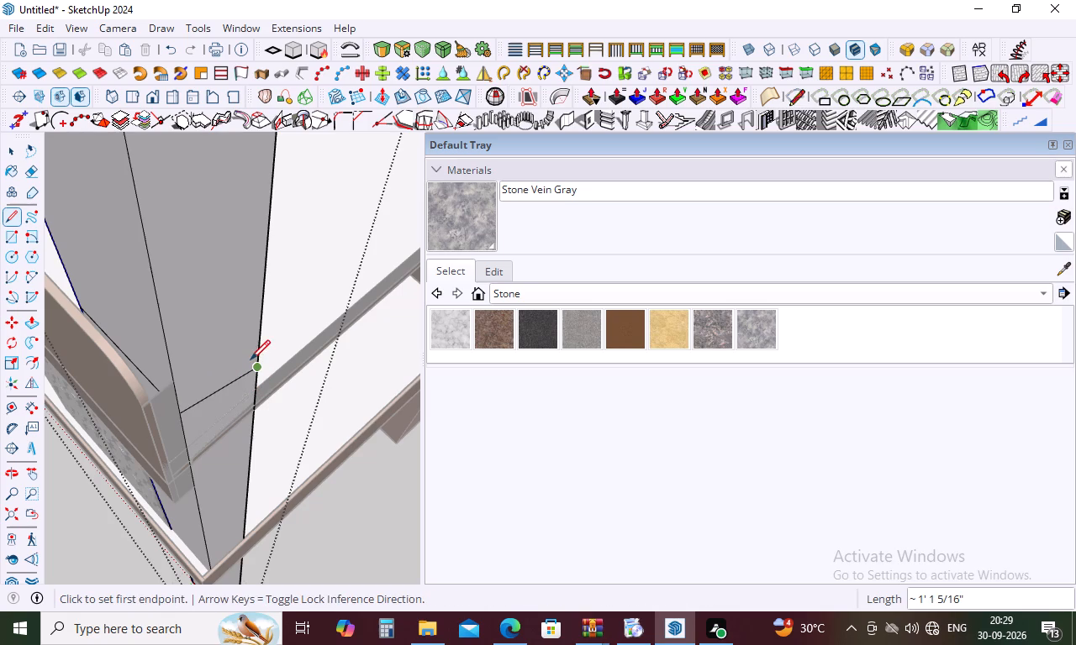
{"action": "key", "text": "space"}
Paint the pillar's front and outer side faces above the dividing line with Stone Vein Gray.
{"action": "scroll", "coordinate": [235, 341], "scroll_direction": "down", "scroll_amount": 4}
{"action": "middle_click_drag", "start_coordinate": [235, 339], "coordinate": [402, 239]}
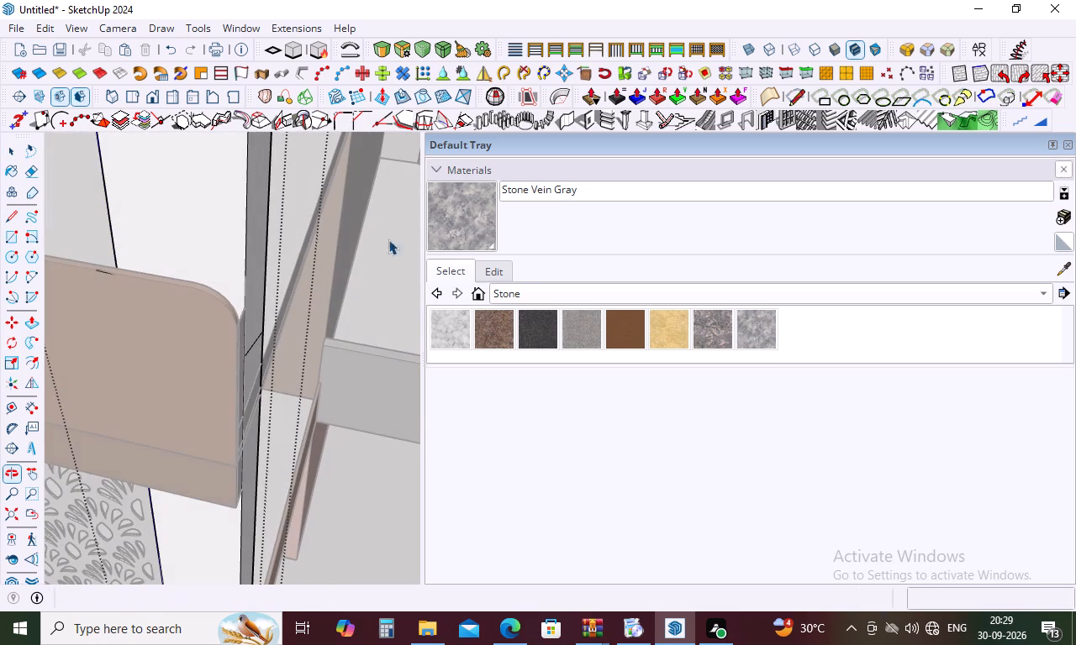
{"action": "left_click", "coordinate": [197, 251]}
{"action": "left_click", "coordinate": [748, 335]}
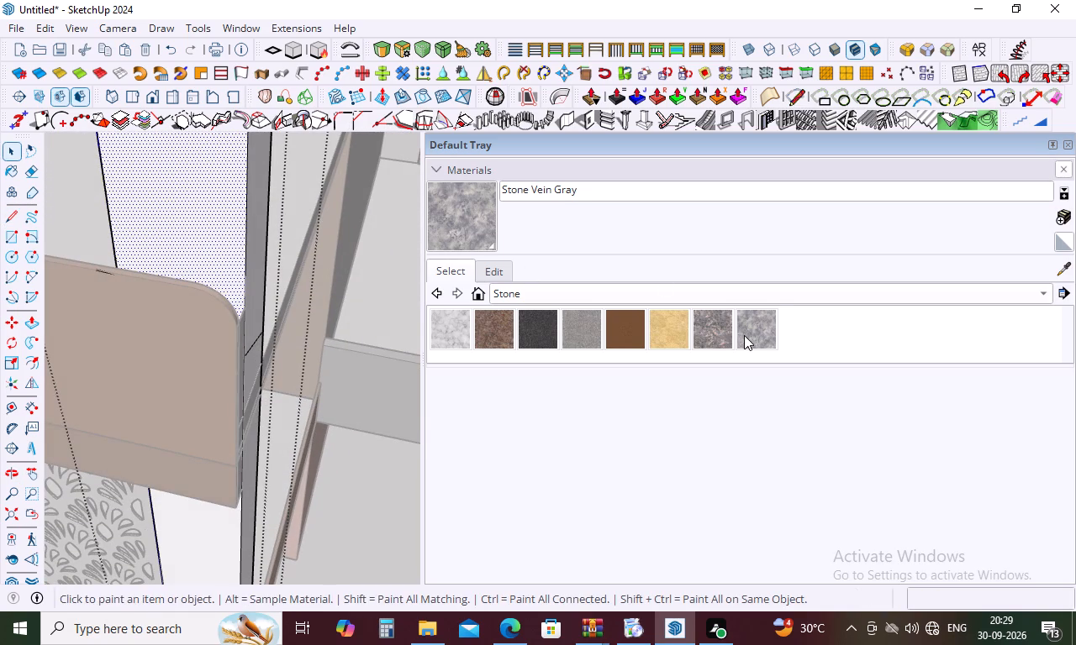
{"action": "left_click", "coordinate": [221, 217]}
{"action": "left_click", "coordinate": [263, 218]}
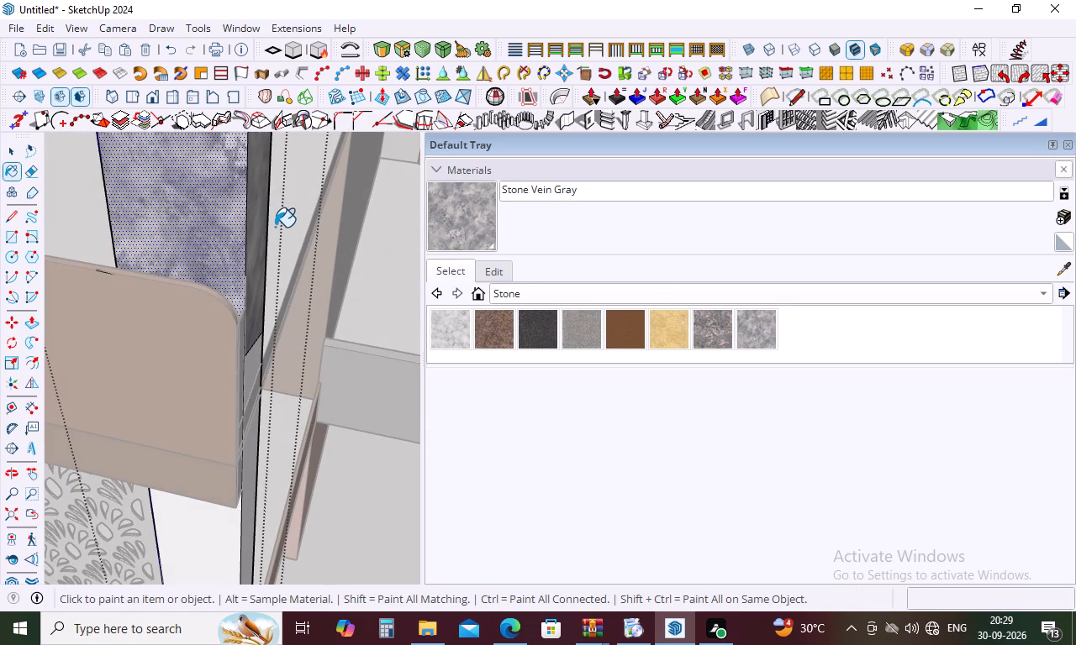
Repaint the pillar's front face above the wooden balcony frame with Stone Marble and finish editing the pillar.
{"action": "scroll", "coordinate": [274, 224], "scroll_direction": "down", "scroll_amount": 7}
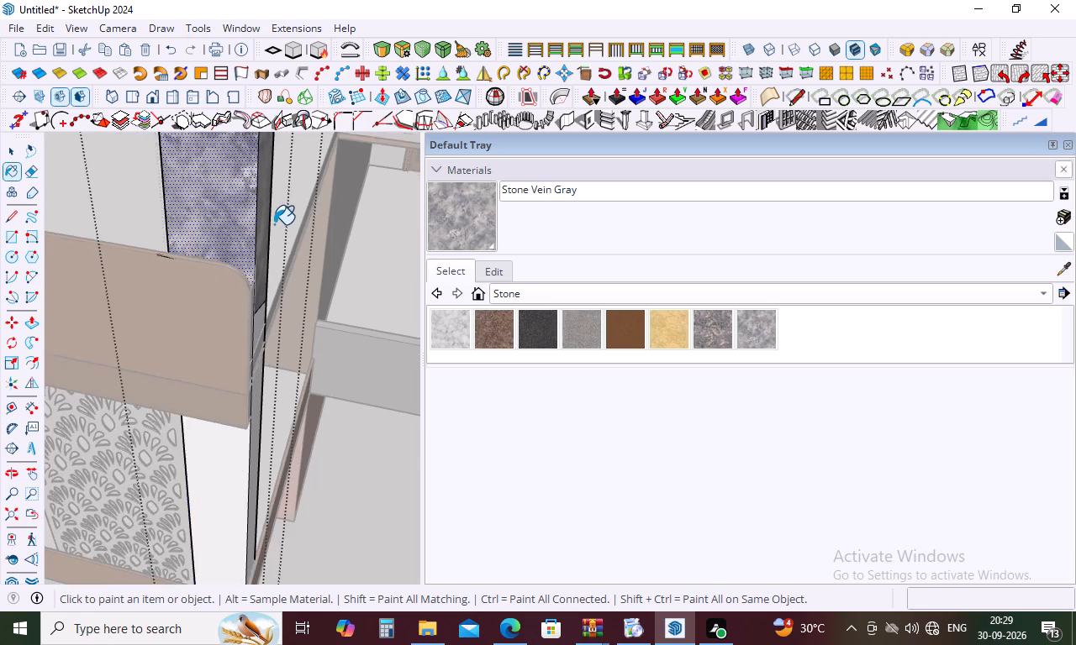
{"action": "scroll", "coordinate": [274, 224], "scroll_direction": "down", "scroll_amount": 16}
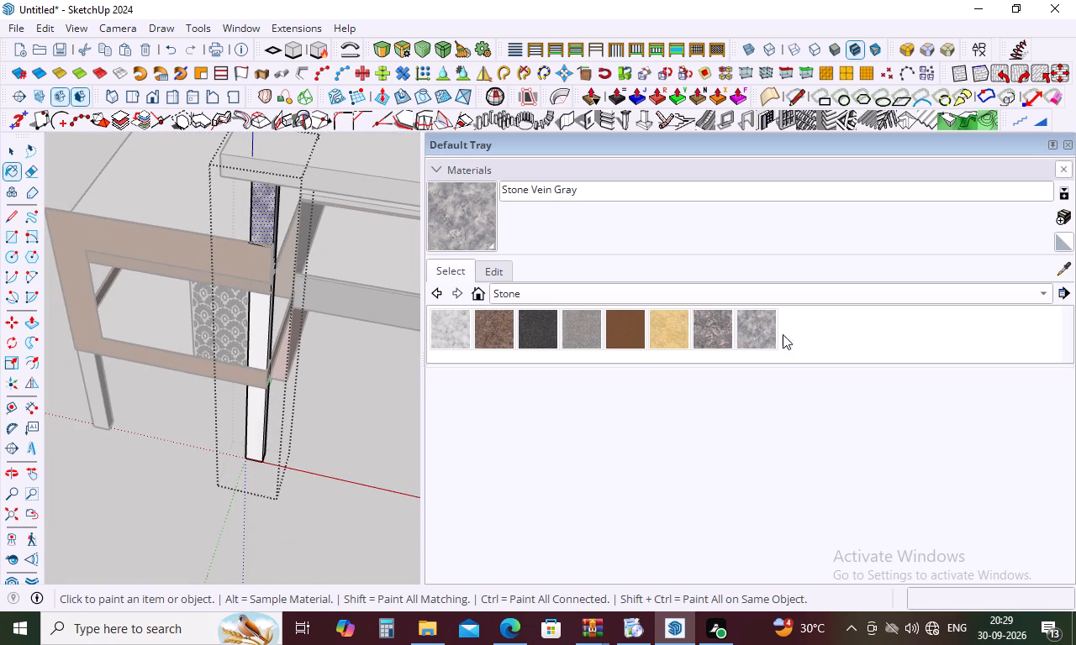
{"action": "left_click", "coordinate": [704, 338]}
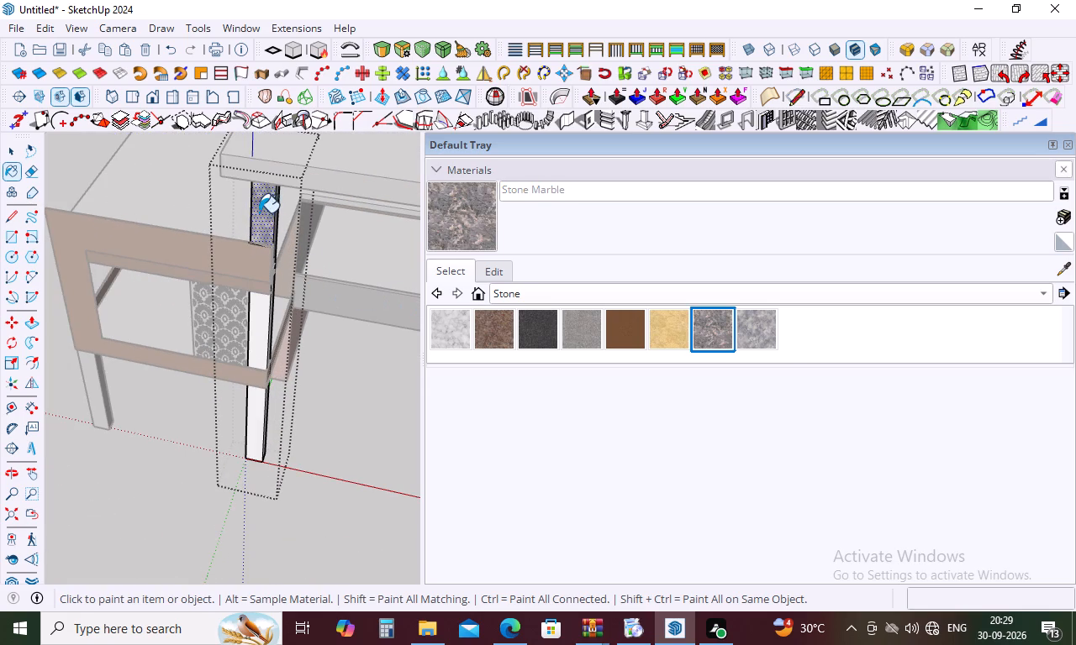
{"action": "left_click", "coordinate": [259, 212]}
{"action": "scroll", "coordinate": [278, 212], "scroll_direction": "up", "scroll_amount": 4}
{"action": "key", "text": "space"}
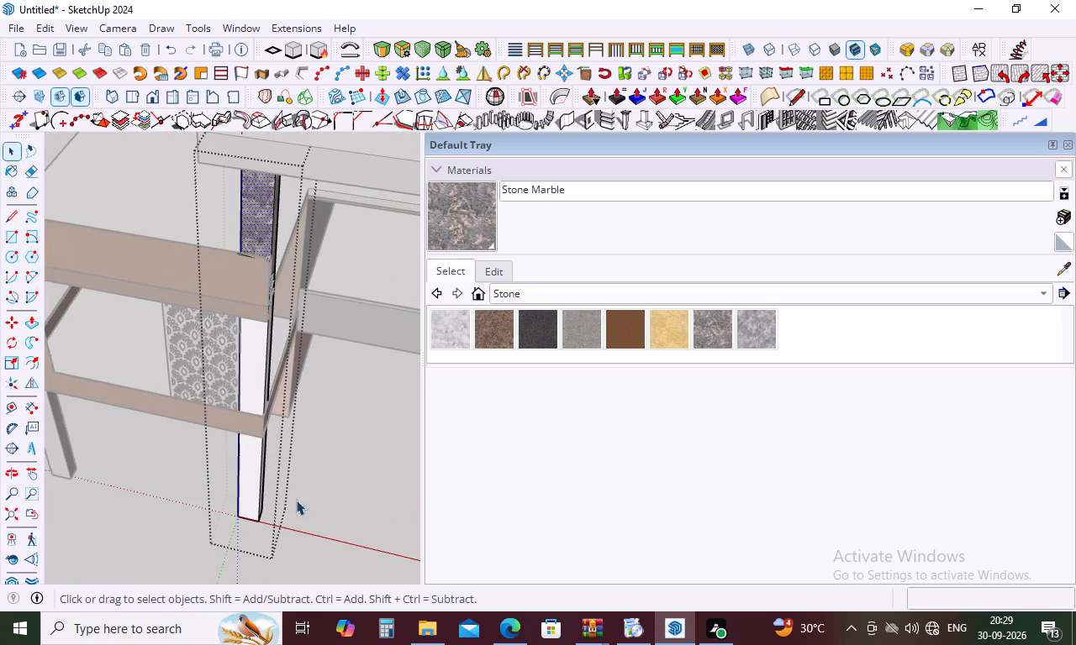
{"action": "left_click", "coordinate": [140, 523]}
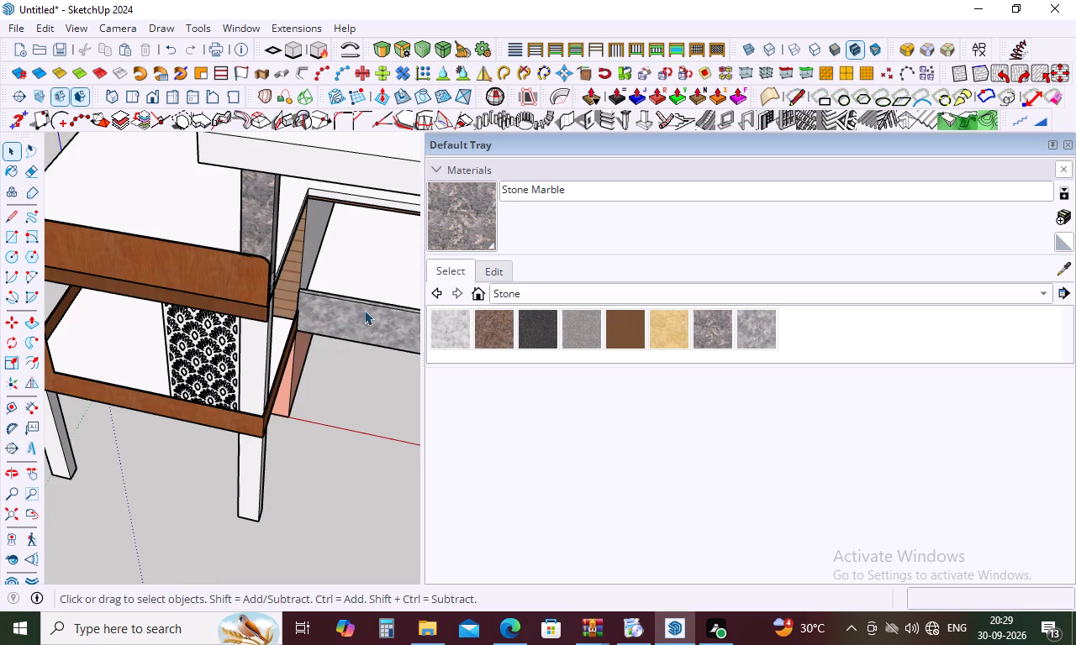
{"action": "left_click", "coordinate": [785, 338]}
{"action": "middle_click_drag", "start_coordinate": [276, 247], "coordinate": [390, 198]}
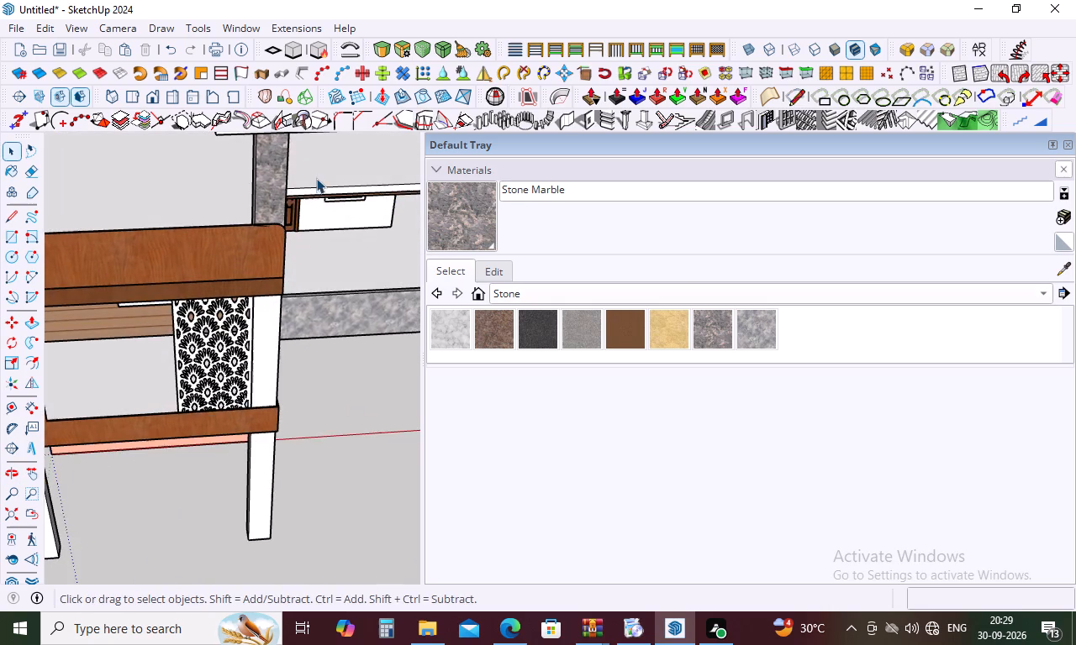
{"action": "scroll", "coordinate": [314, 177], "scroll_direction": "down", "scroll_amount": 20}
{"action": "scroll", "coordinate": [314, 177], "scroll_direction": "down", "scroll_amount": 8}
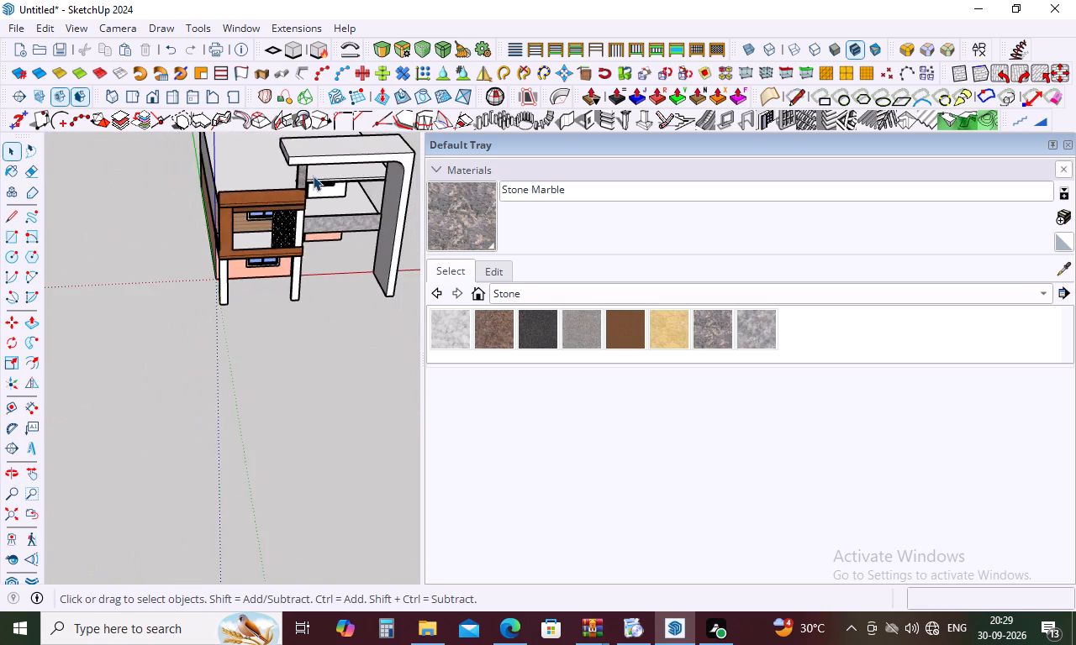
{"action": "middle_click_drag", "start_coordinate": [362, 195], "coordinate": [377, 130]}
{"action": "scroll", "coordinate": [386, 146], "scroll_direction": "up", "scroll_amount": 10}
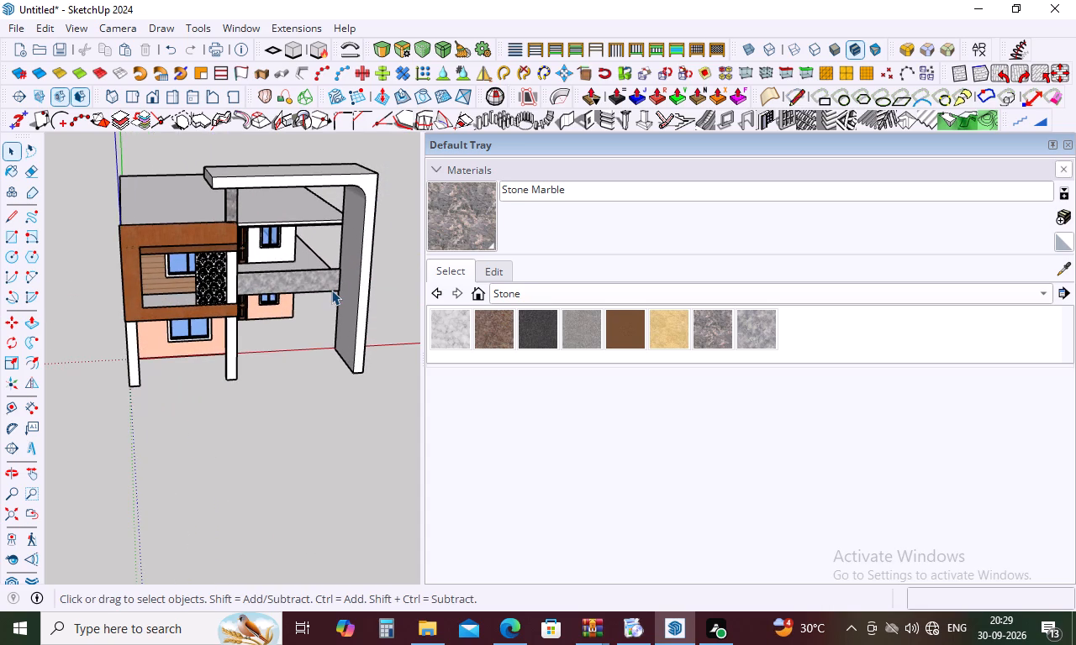
Draw an upright rectangle 17' 9" long and about 3' 1" high along the roof slab's front edge, starting at the tall white frame.
{"action": "key", "text": "r"}
{"action": "scroll", "coordinate": [239, 227], "scroll_direction": "up", "scroll_amount": 11}
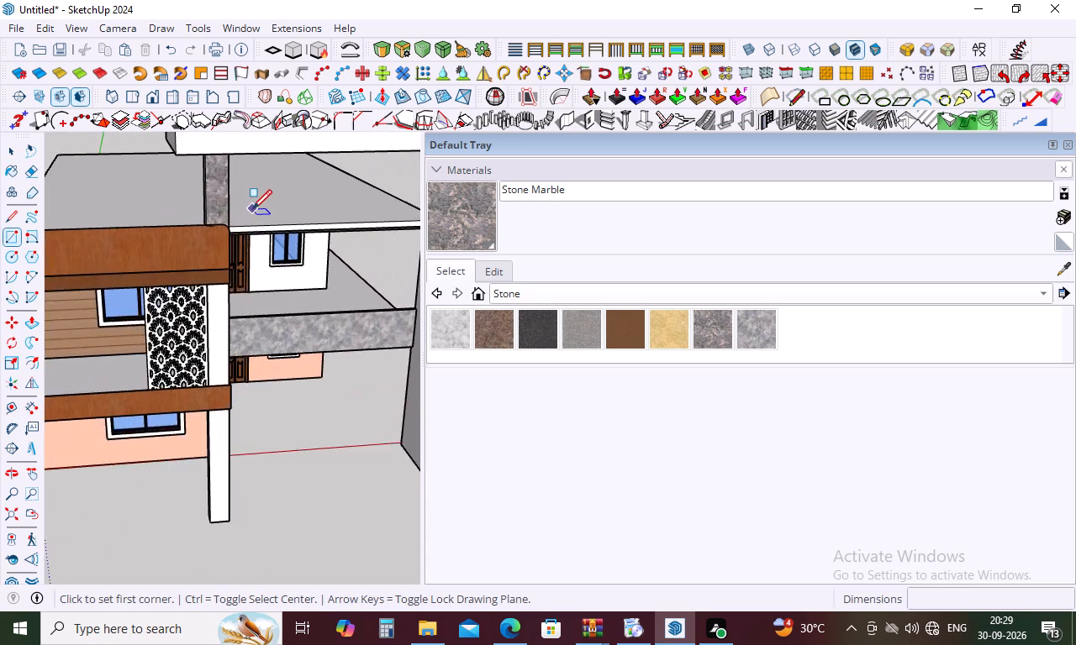
{"action": "scroll", "coordinate": [252, 209], "scroll_direction": "up", "scroll_amount": 13}
{"action": "middle_click_drag", "start_coordinate": [217, 236], "coordinate": [169, 250]}
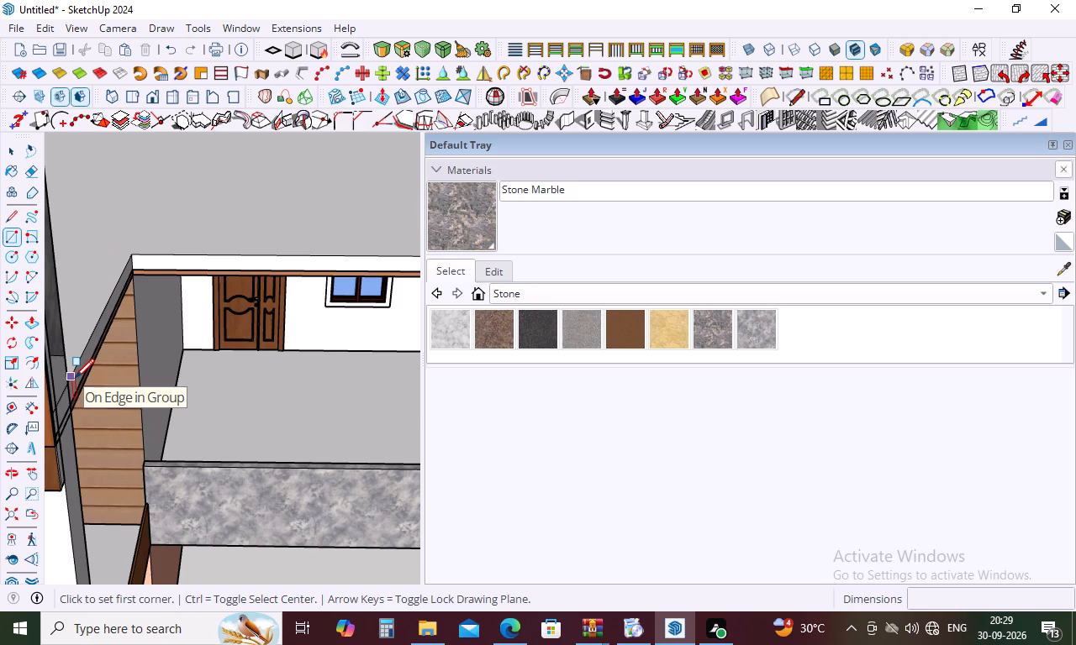
{"action": "scroll", "coordinate": [98, 319], "scroll_direction": "down", "scroll_amount": 19}
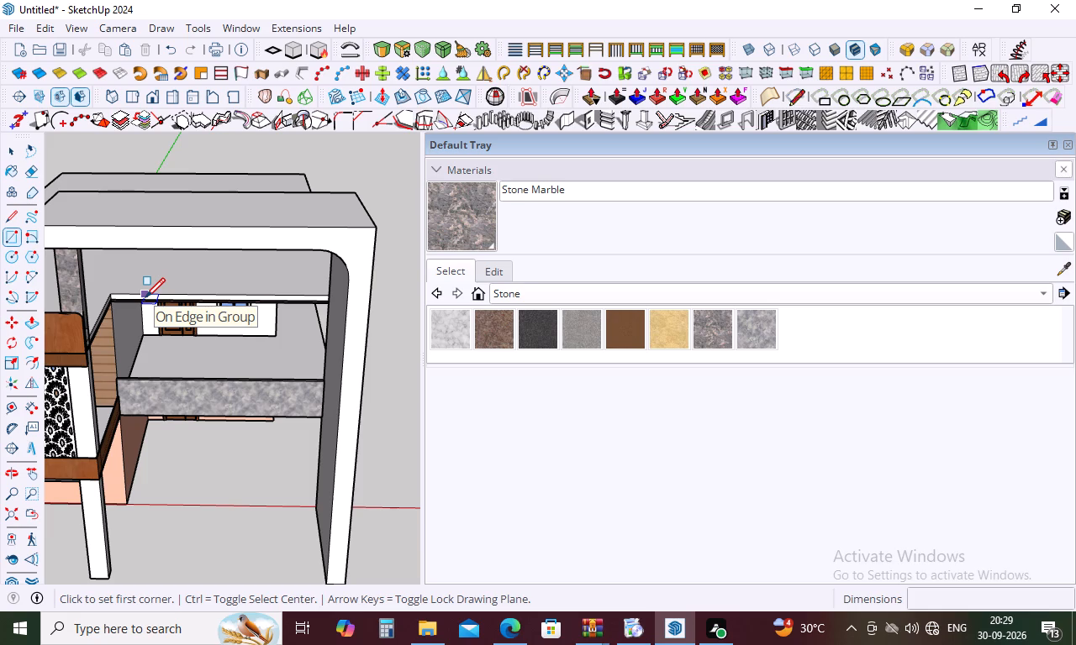
{"action": "middle_click_drag", "start_coordinate": [122, 294], "coordinate": [144, 253]}
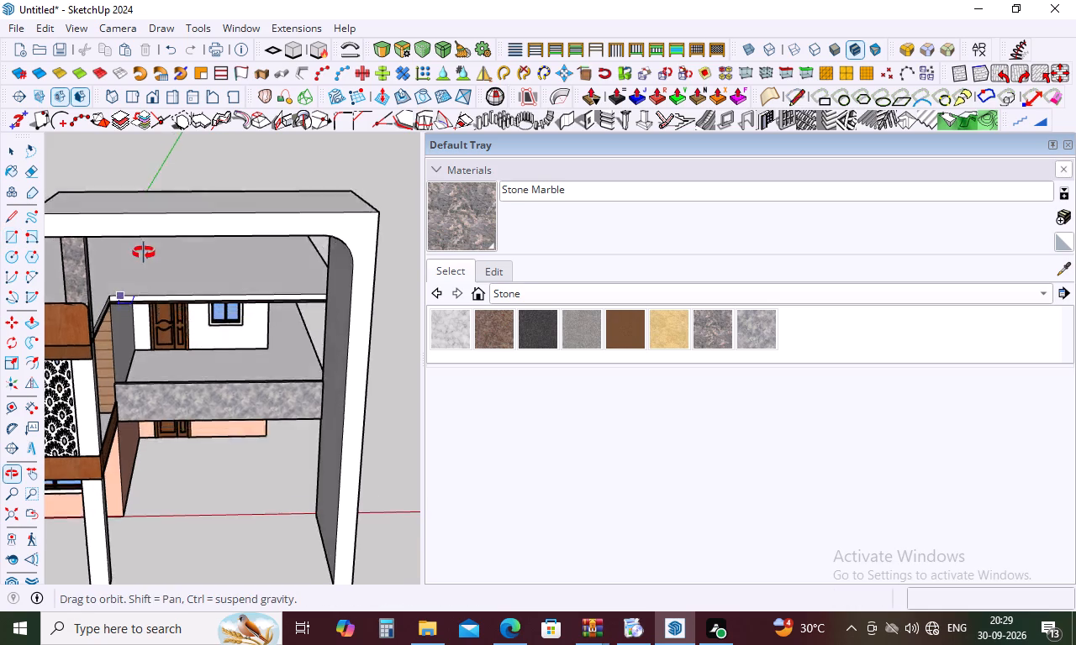
{"action": "middle_click_drag", "start_coordinate": [144, 253], "coordinate": [170, 158]}
{"action": "middle_click_drag", "start_coordinate": [146, 275], "coordinate": [160, 355]}
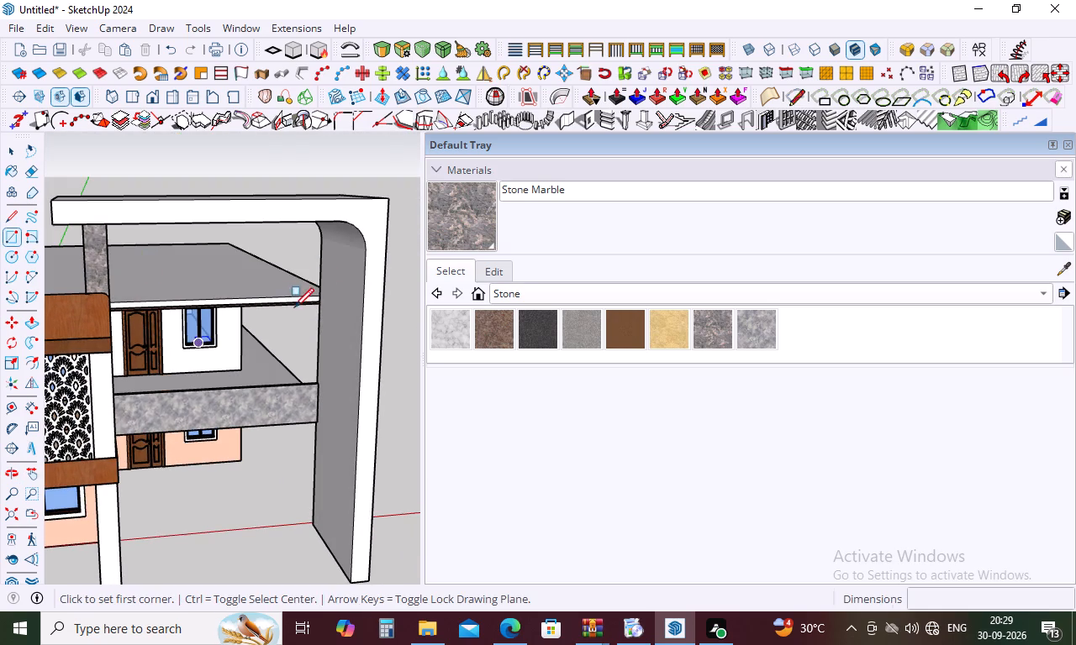
{"action": "key", "text": "r"}
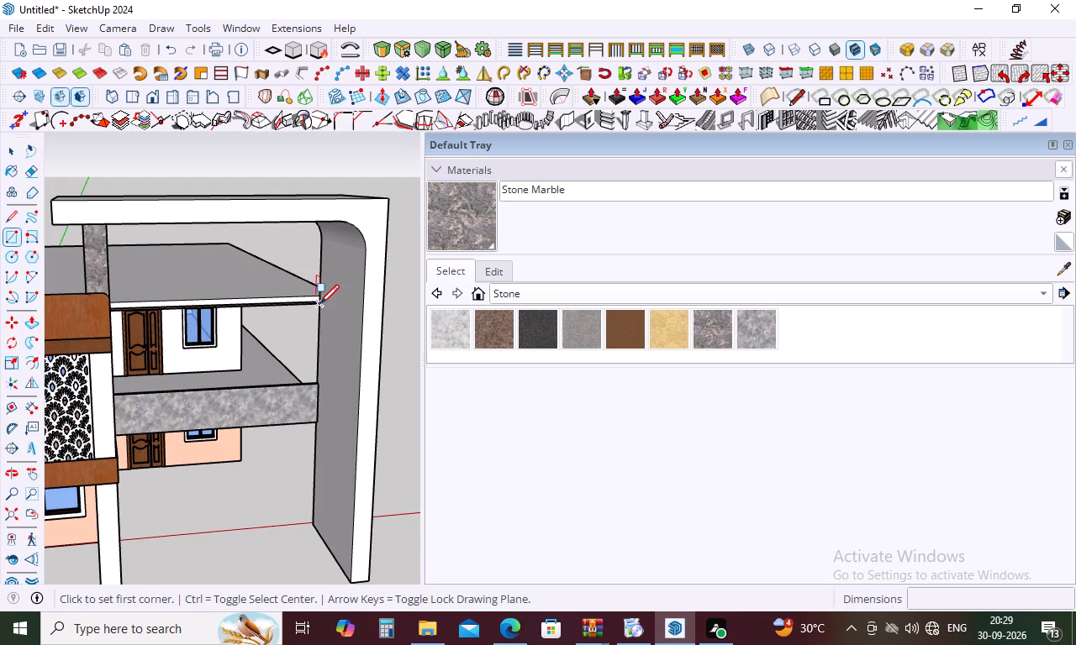
{"action": "scroll", "coordinate": [319, 304], "scroll_direction": "up", "scroll_amount": 10}
{"action": "left_click", "coordinate": [322, 314]}
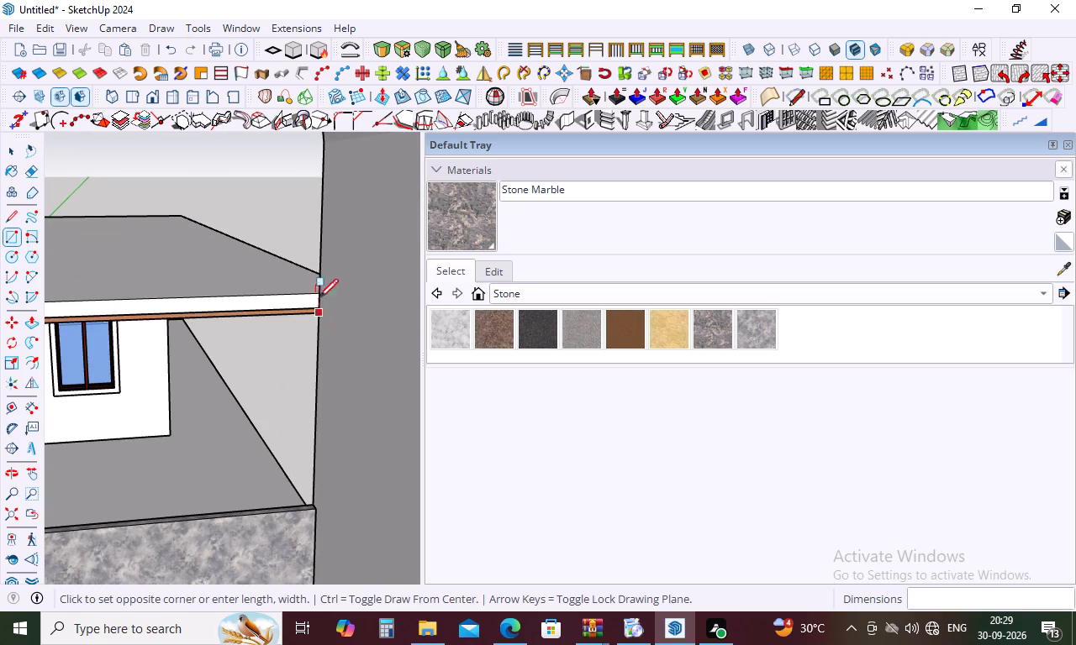
{"action": "scroll", "coordinate": [314, 186], "scroll_direction": "down", "scroll_amount": 13}
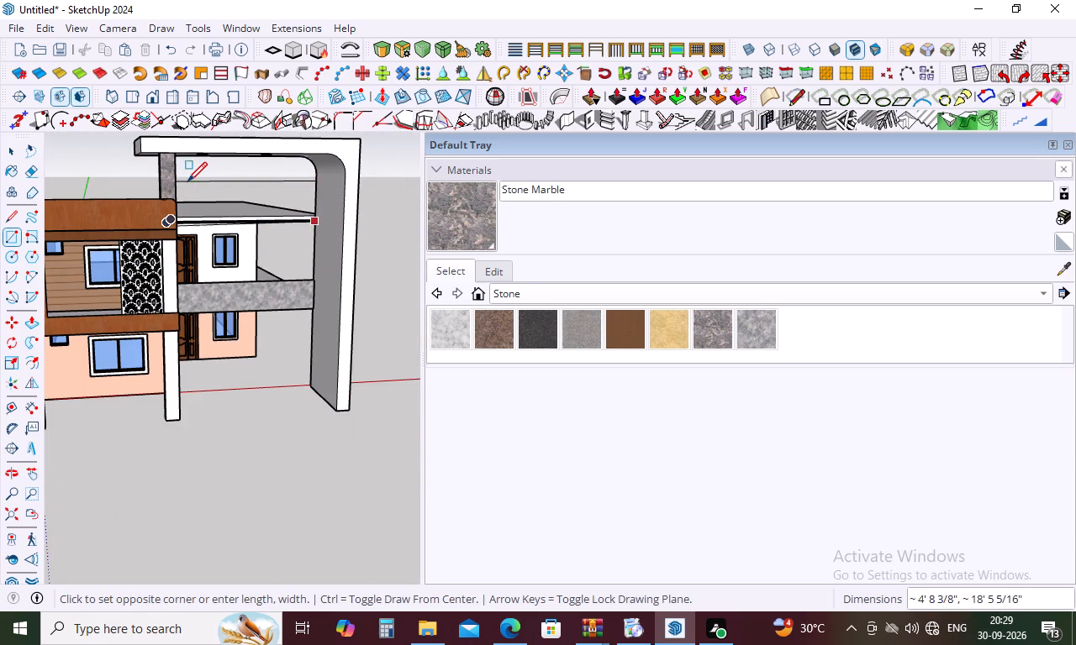
{"action": "middle_click_drag", "start_coordinate": [186, 183], "coordinate": [76, 244]}
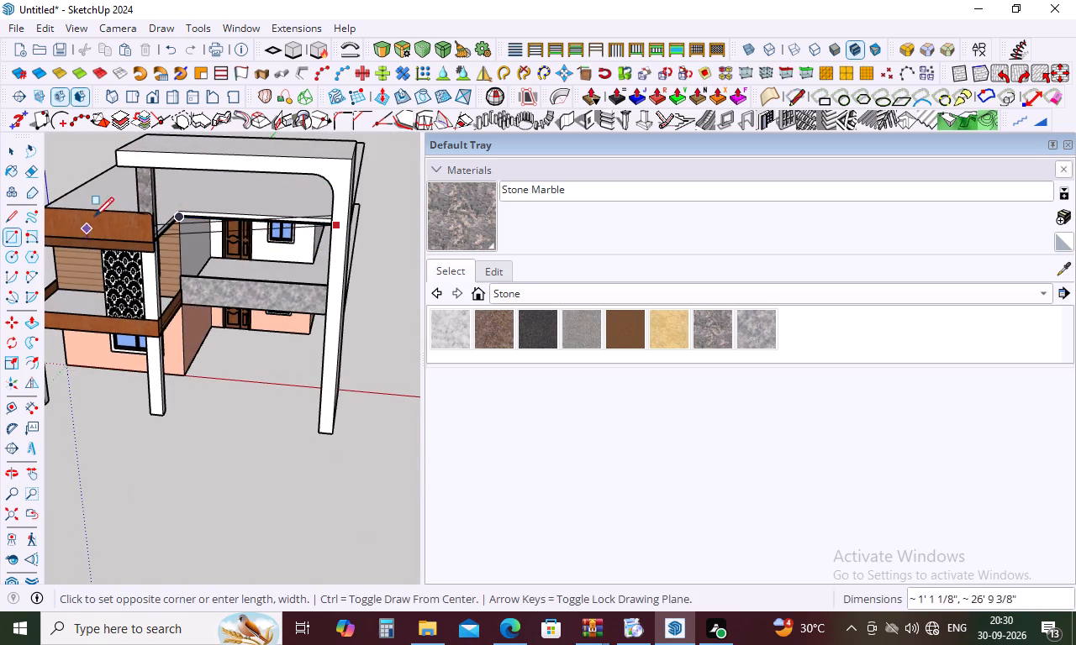
{"action": "left_click", "coordinate": [183, 190]}
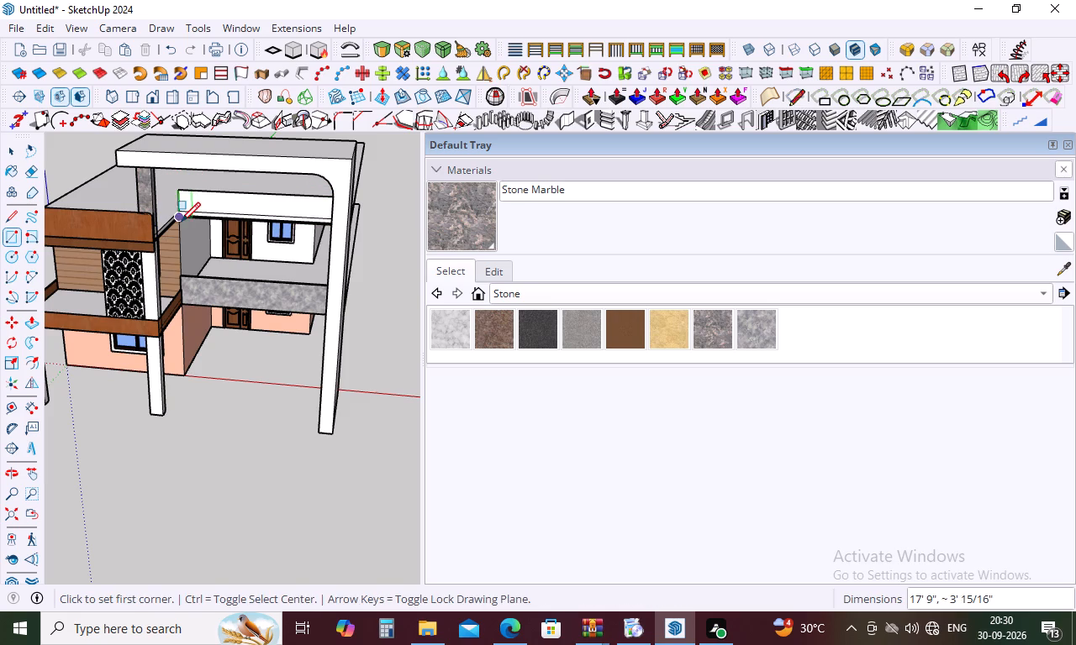
Draw an upright rectangle 9' 9" long and about 3' 1" high along the roof slab's side edge, from the front rectangle's corner to the pillar.
{"action": "scroll", "coordinate": [177, 187], "scroll_direction": "up", "scroll_amount": 10}
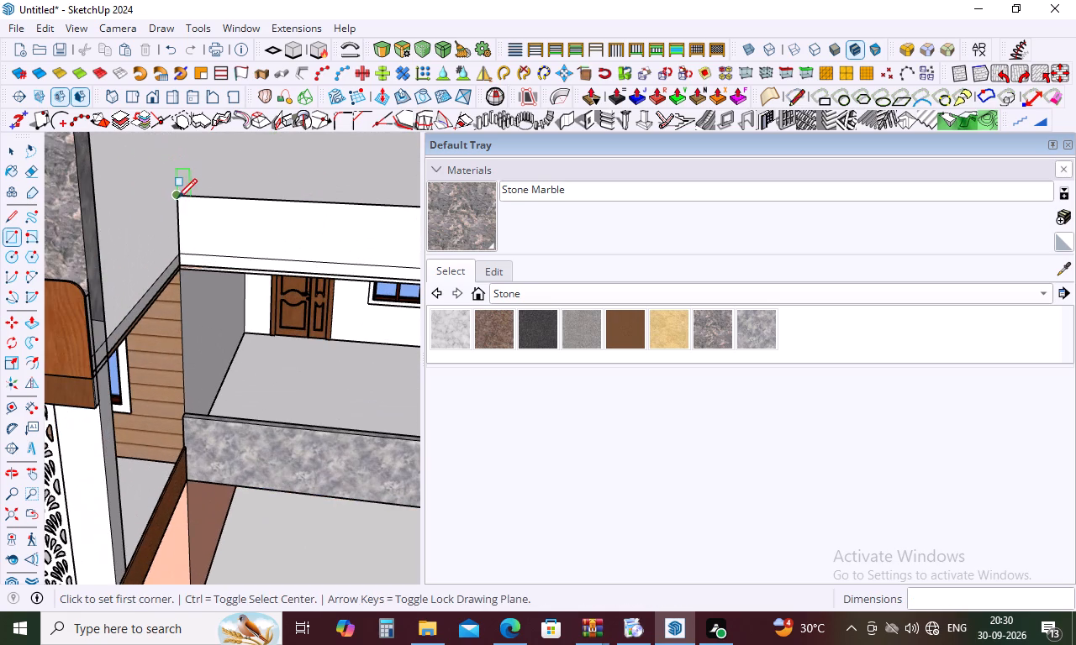
{"action": "left_click", "coordinate": [175, 197]}
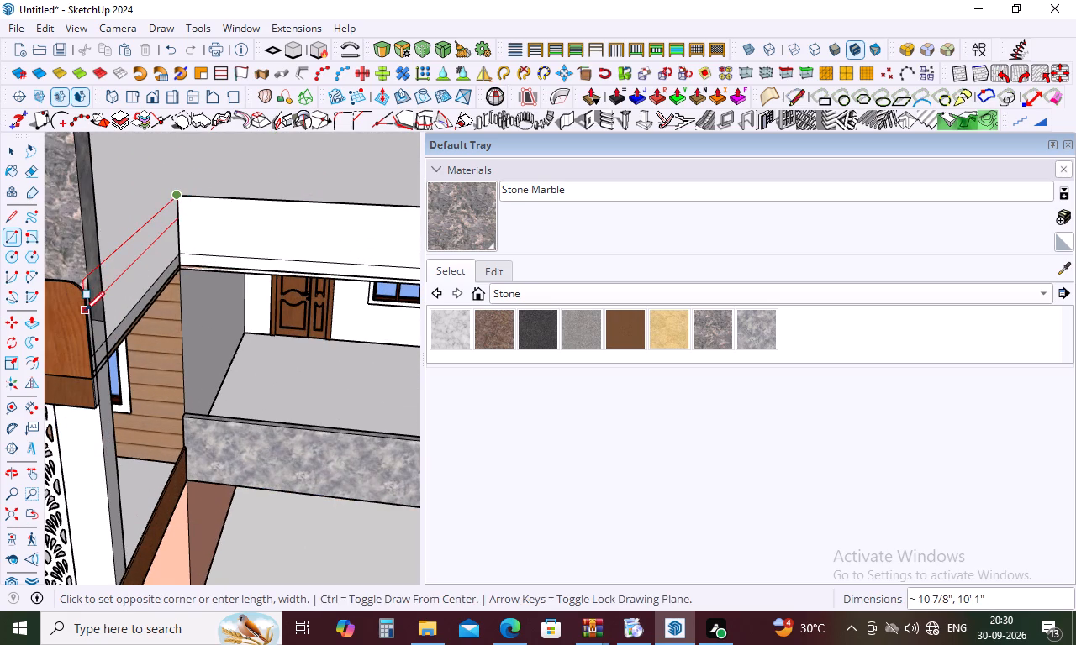
{"action": "left_click", "coordinate": [97, 371]}
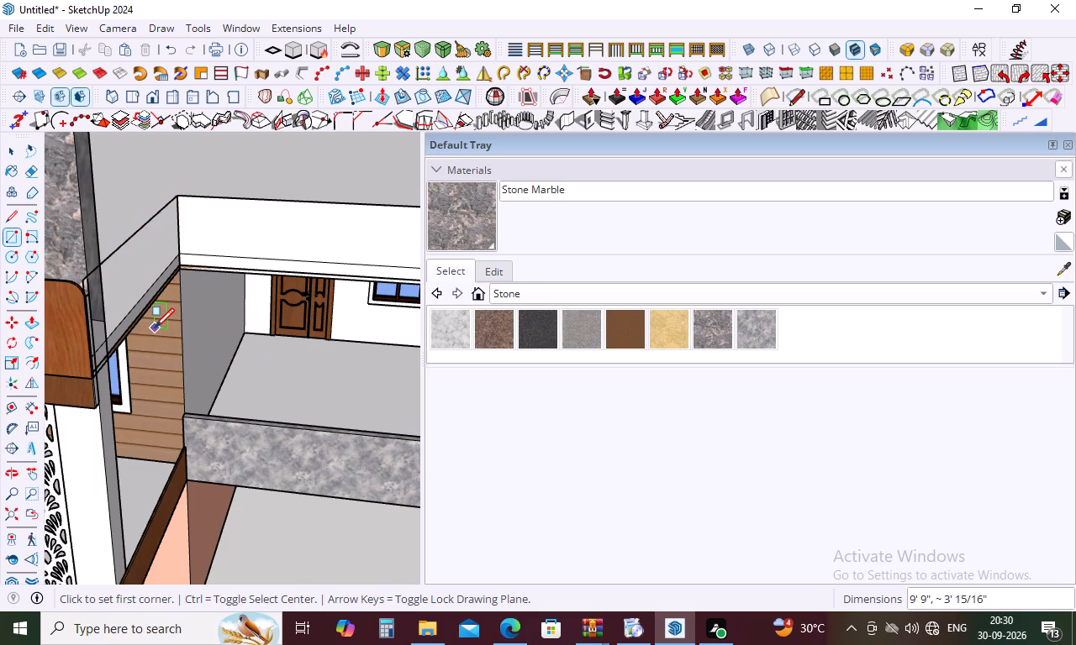
Undo the roof's side rectangle and redraw it 10' 1" long and about 2' 5" high, from the front corner to the pillar.
{"action": "key", "text": "ctrl+z"}
{"action": "middle_click_drag", "start_coordinate": [191, 256], "coordinate": [105, 224]}
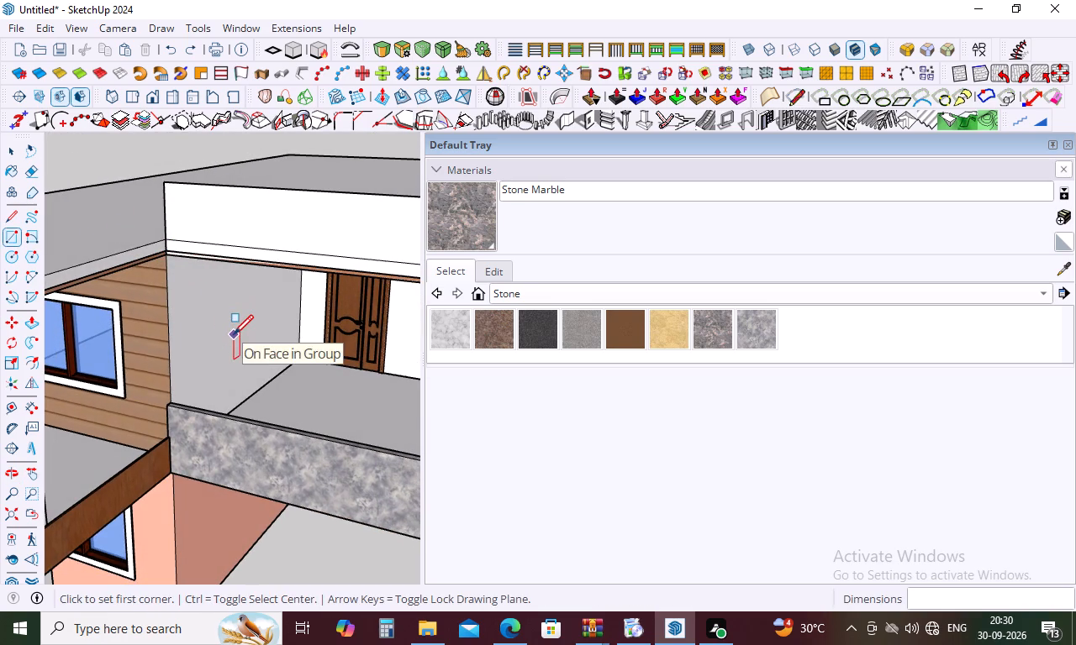
{"action": "key", "text": "r"}
{"action": "left_click", "coordinate": [167, 251]}
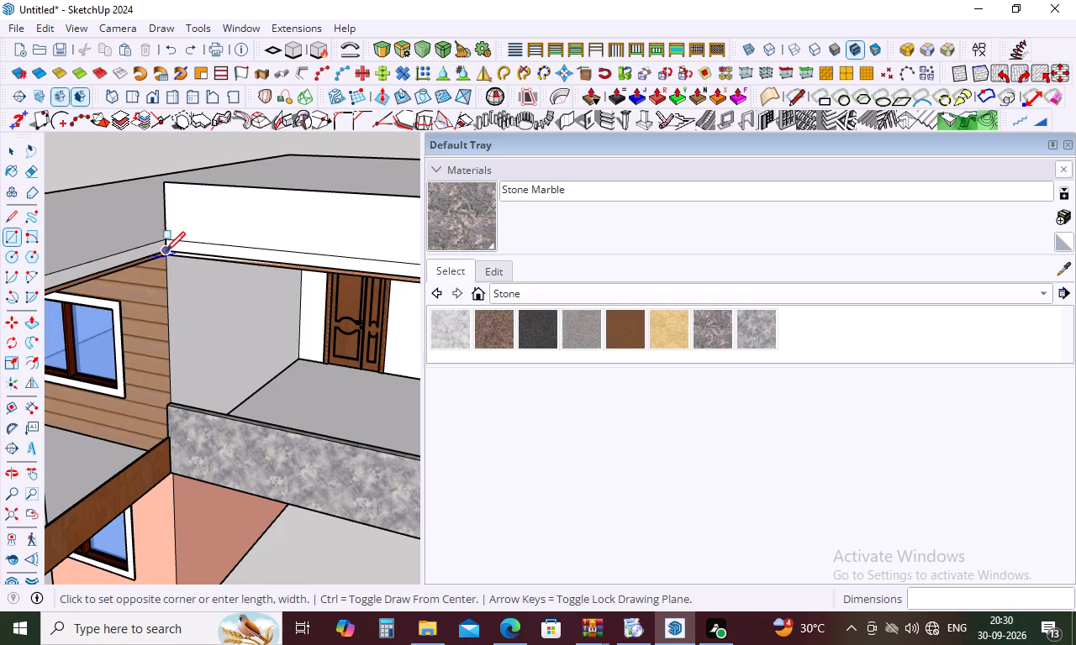
{"action": "scroll", "coordinate": [99, 250], "scroll_direction": "down", "scroll_amount": 12}
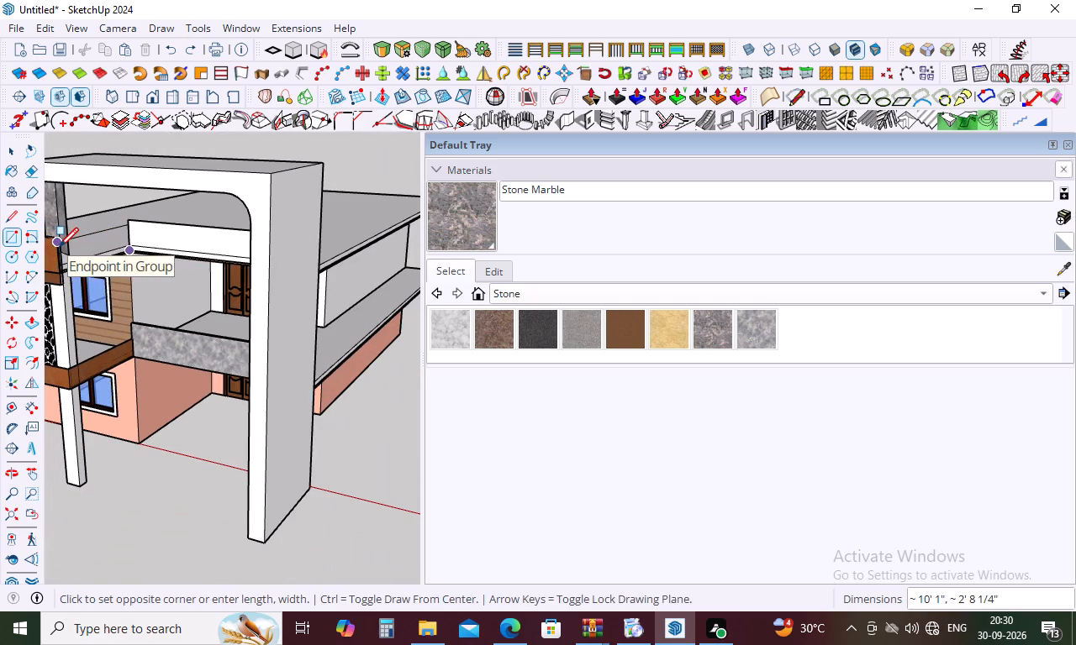
{"action": "left_click", "coordinate": [61, 254]}
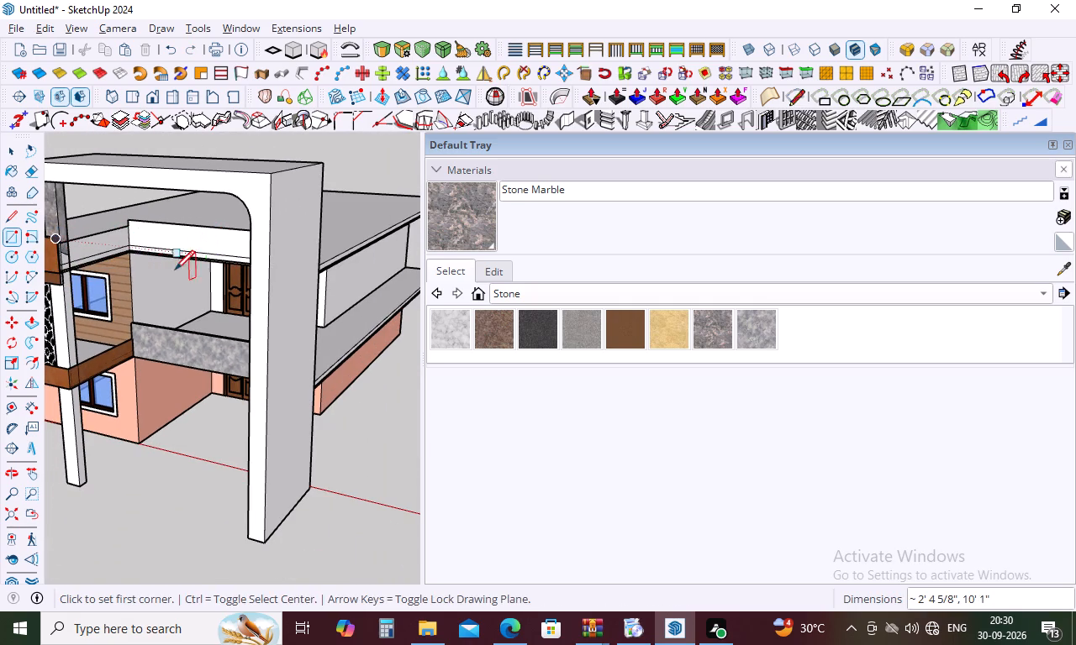
Push/Pull the roof parapet's front rectangle outward by 1" and repeat the same thickness on the side rectangle.
{"action": "middle_click_drag", "start_coordinate": [109, 267], "coordinate": [158, 287]}
{"action": "scroll", "coordinate": [45, 265], "scroll_direction": "up", "scroll_amount": 13}
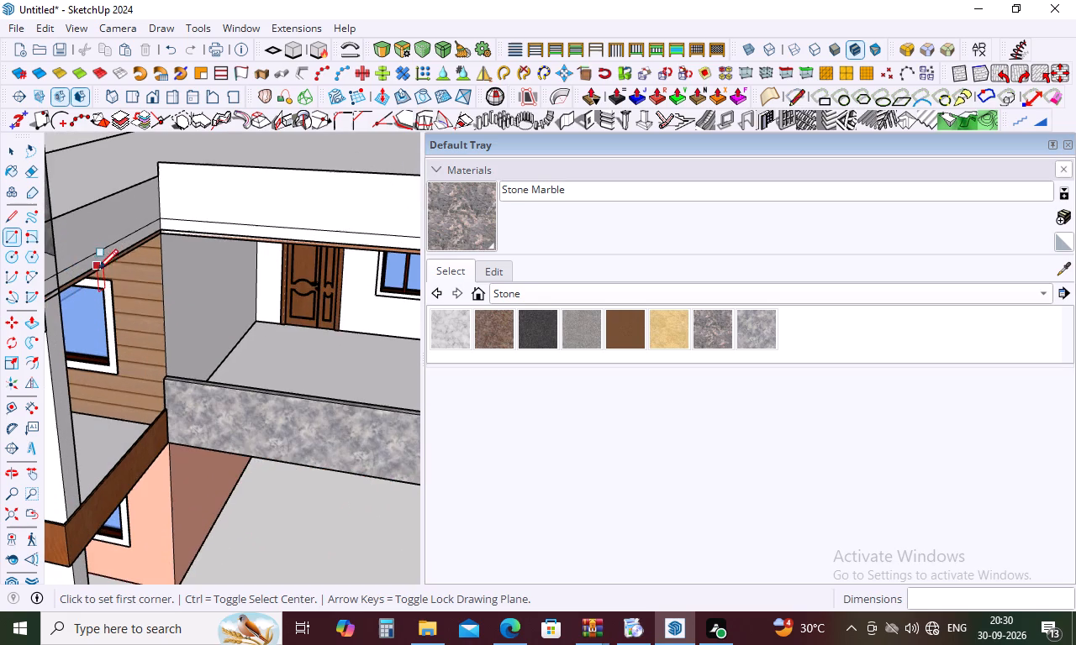
{"action": "key", "text": "p"}
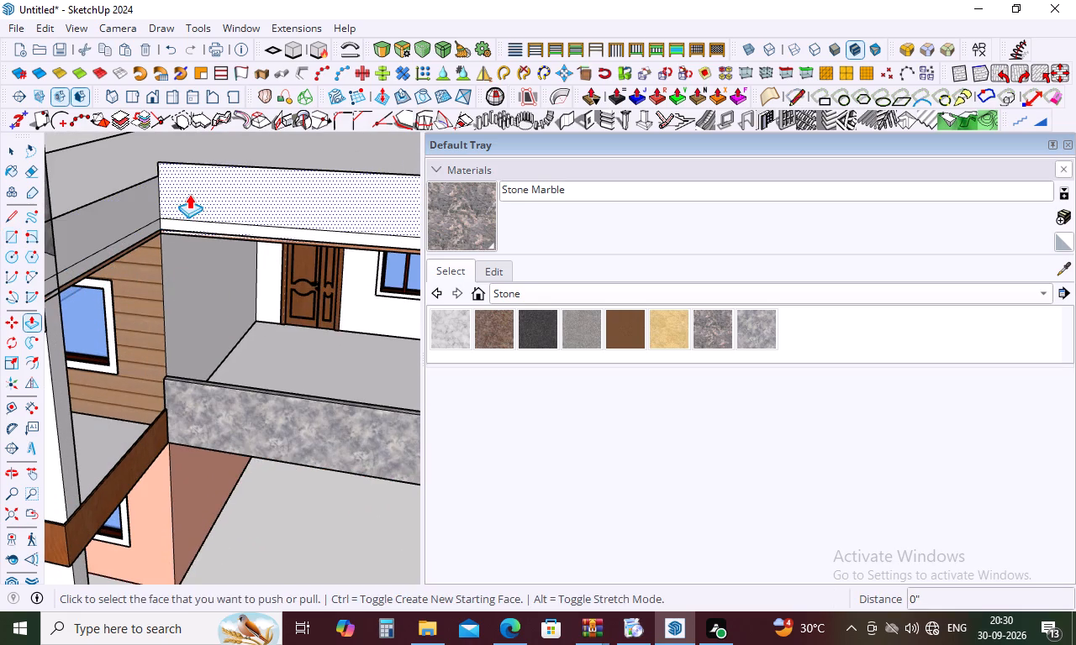
{"action": "left_click", "coordinate": [189, 194]}
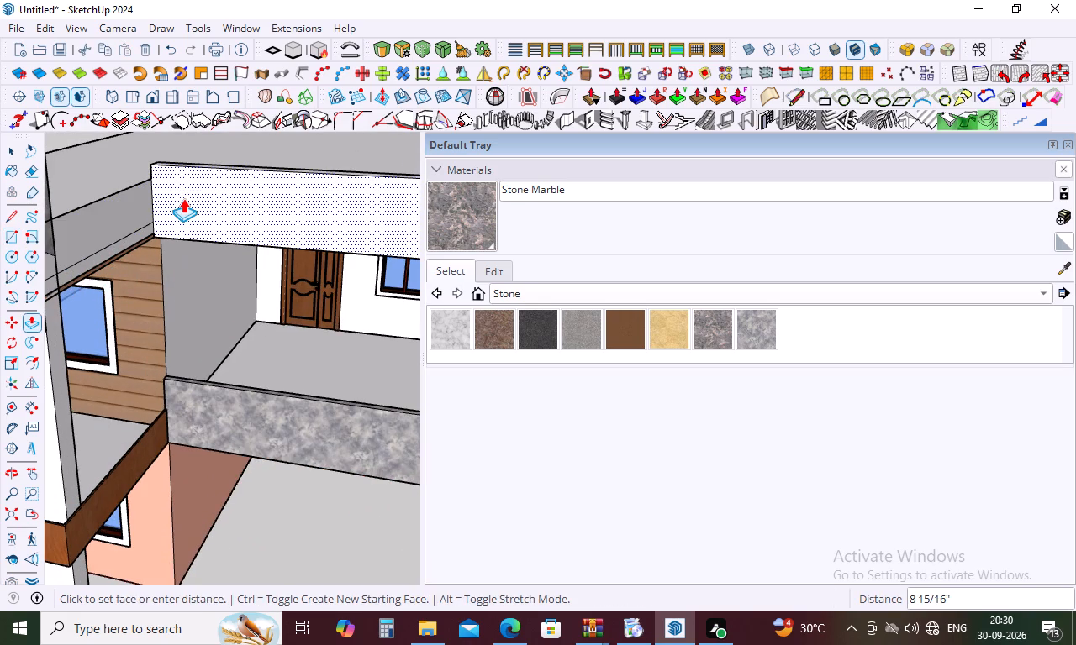
{"action": "key", "text": "1"}
{"action": "key", "text": "Return"}
{"action": "double_click", "coordinate": [129, 203]}
Paint the roof parapet's front face with Stone Vein Gray and clear the selection.
{"action": "middle_click_drag", "start_coordinate": [224, 215], "coordinate": [277, 164]}
{"action": "scroll", "coordinate": [280, 163], "scroll_direction": "down", "scroll_amount": 9}
{"action": "middle_click_drag", "start_coordinate": [280, 181], "coordinate": [290, 218]}
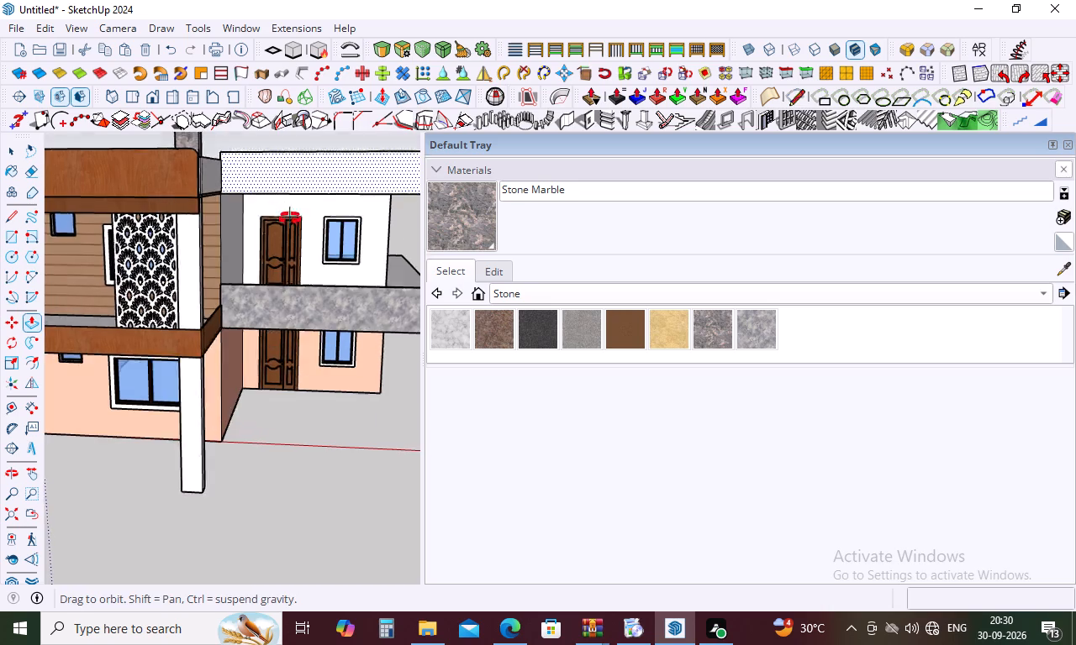
{"action": "middle_click_drag", "start_coordinate": [290, 218], "coordinate": [325, 247]}
{"action": "scroll", "coordinate": [297, 189], "scroll_direction": "down", "scroll_amount": 9}
{"action": "key", "text": "space"}
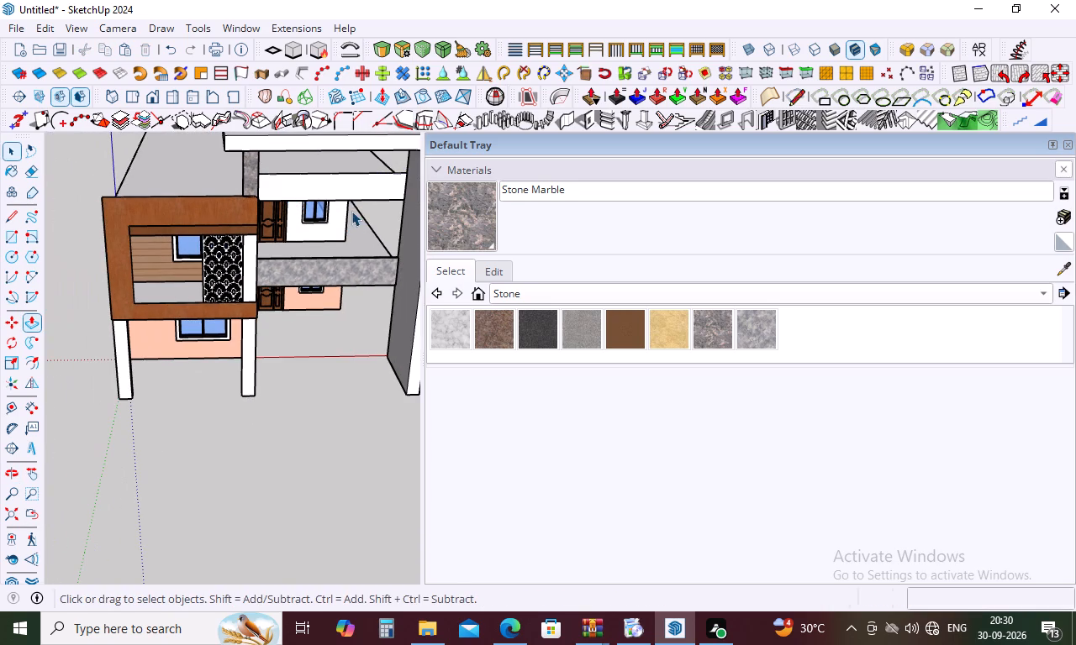
{"action": "left_click", "coordinate": [356, 192]}
{"action": "left_click", "coordinate": [769, 330]}
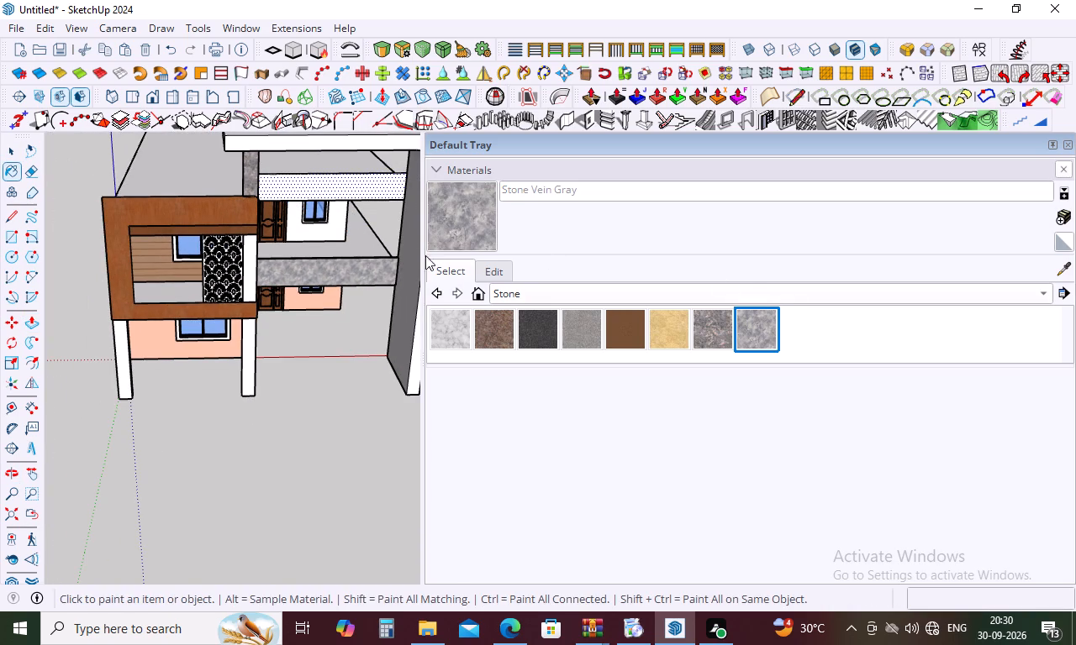
{"action": "left_click", "coordinate": [365, 193]}
{"action": "middle_click_drag", "start_coordinate": [316, 263], "coordinate": [307, 141]}
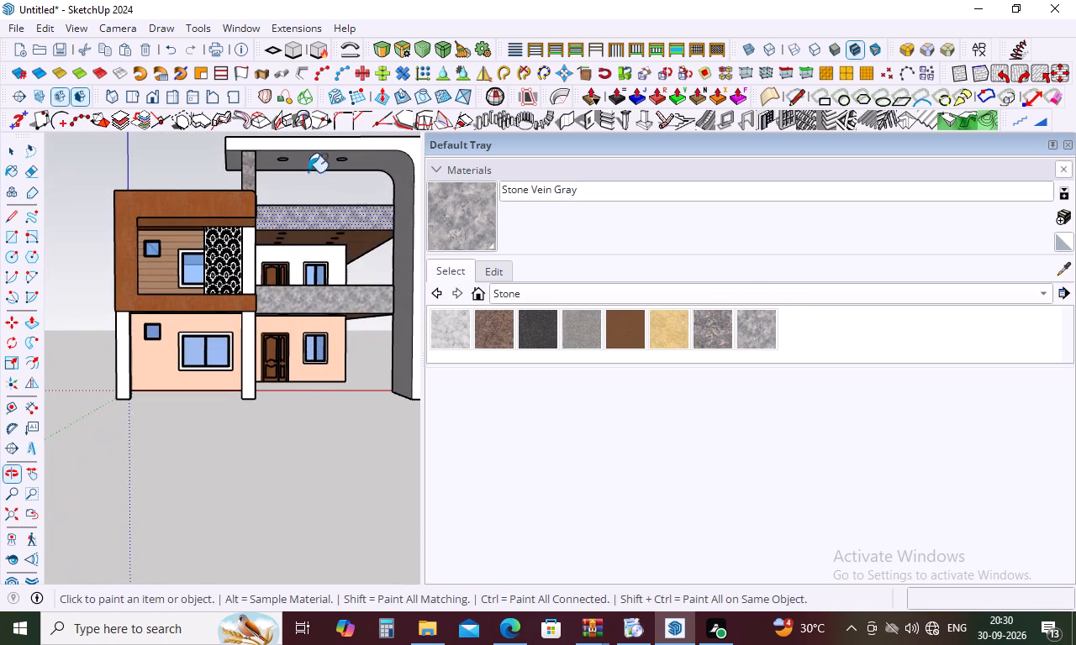
{"action": "key", "text": "space"}
{"action": "left_click", "coordinate": [319, 439]}
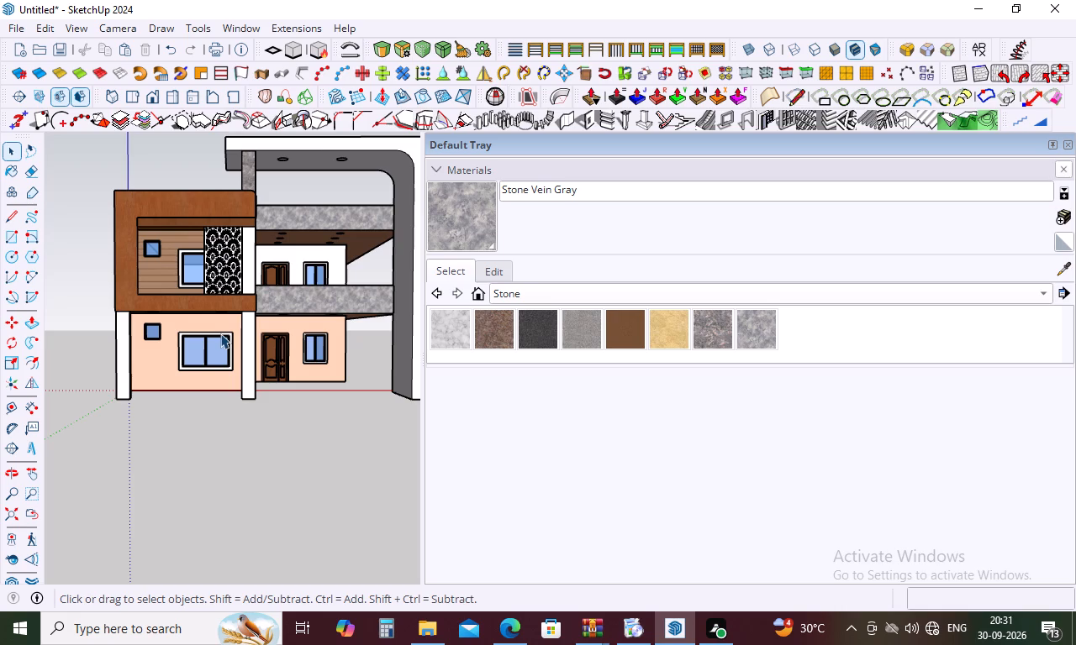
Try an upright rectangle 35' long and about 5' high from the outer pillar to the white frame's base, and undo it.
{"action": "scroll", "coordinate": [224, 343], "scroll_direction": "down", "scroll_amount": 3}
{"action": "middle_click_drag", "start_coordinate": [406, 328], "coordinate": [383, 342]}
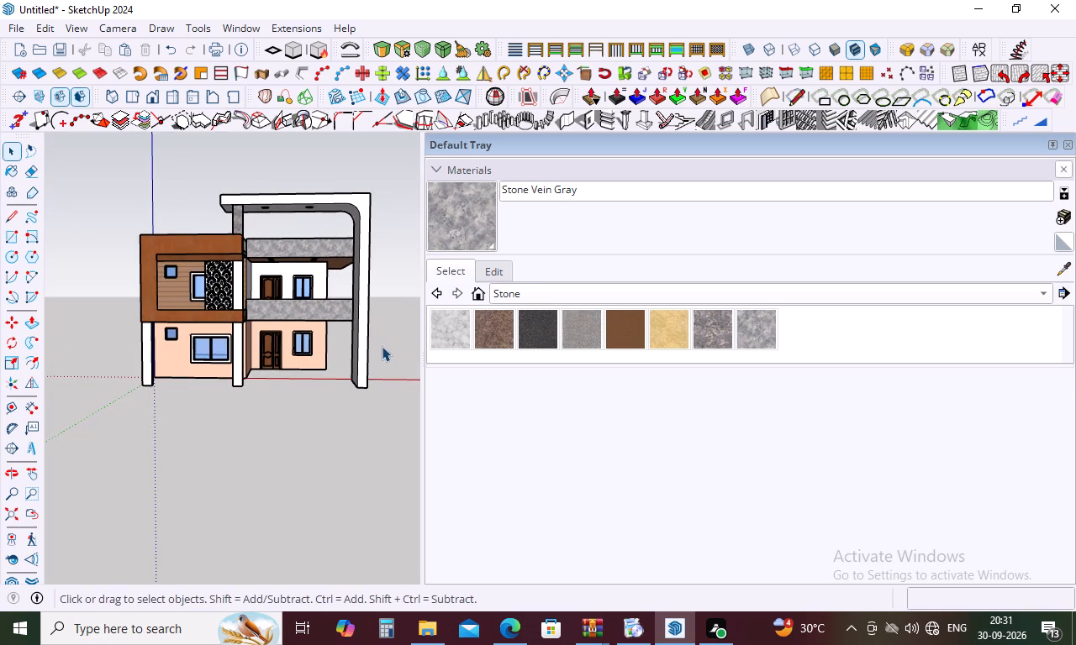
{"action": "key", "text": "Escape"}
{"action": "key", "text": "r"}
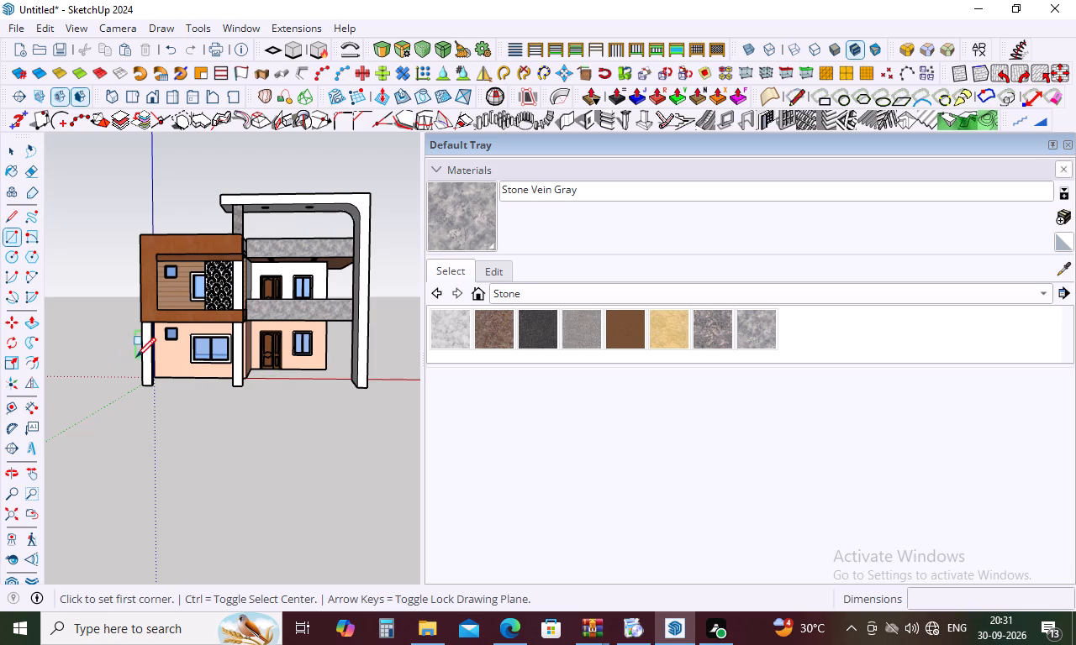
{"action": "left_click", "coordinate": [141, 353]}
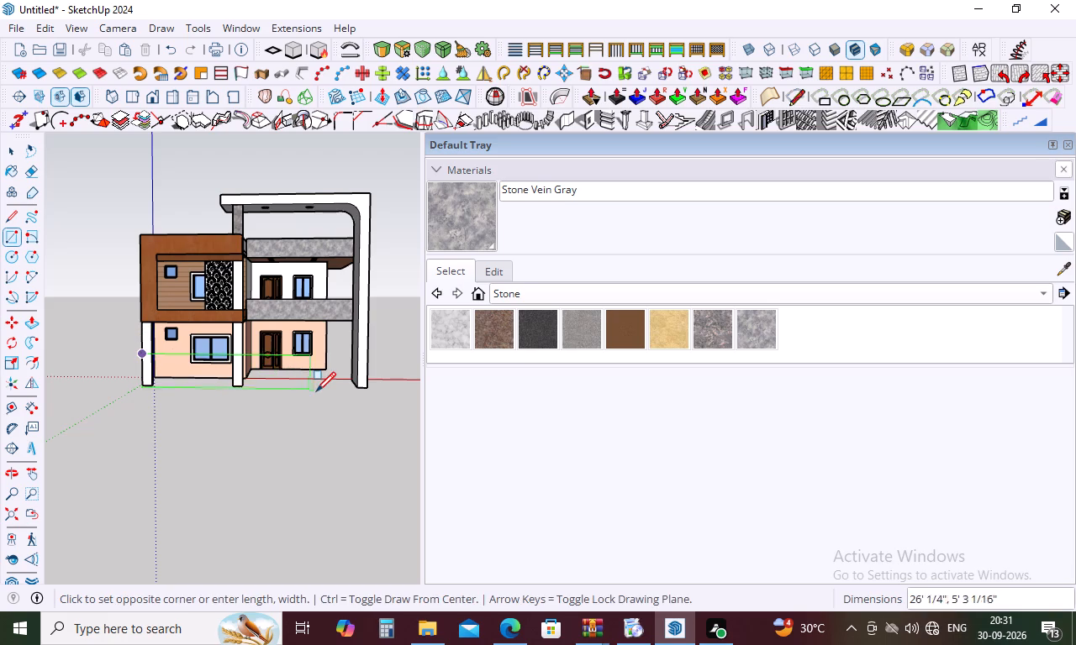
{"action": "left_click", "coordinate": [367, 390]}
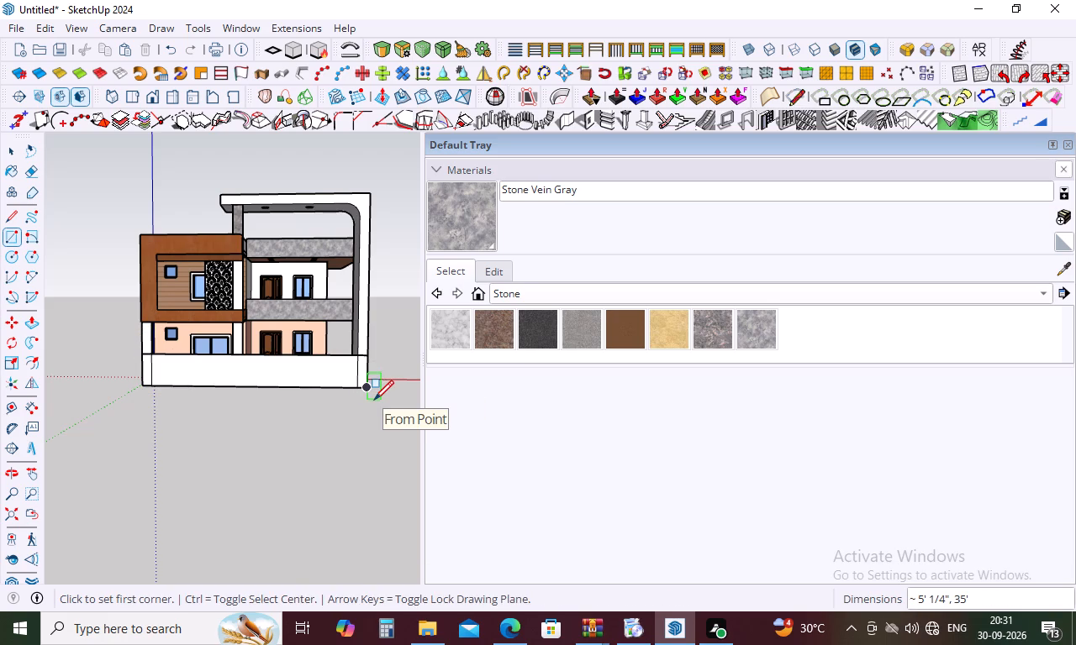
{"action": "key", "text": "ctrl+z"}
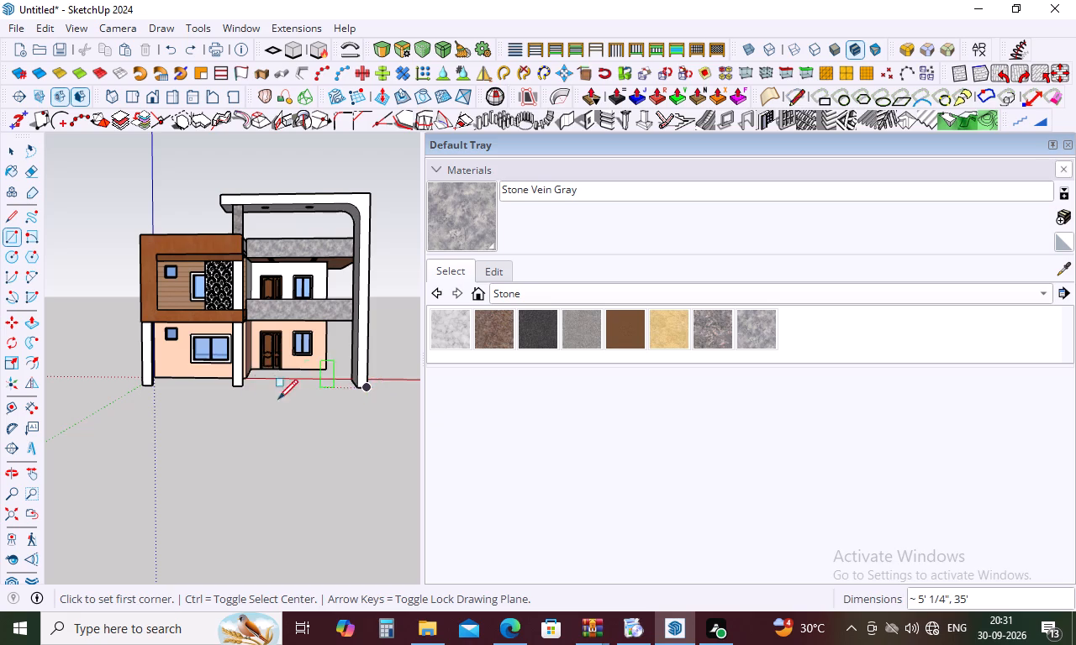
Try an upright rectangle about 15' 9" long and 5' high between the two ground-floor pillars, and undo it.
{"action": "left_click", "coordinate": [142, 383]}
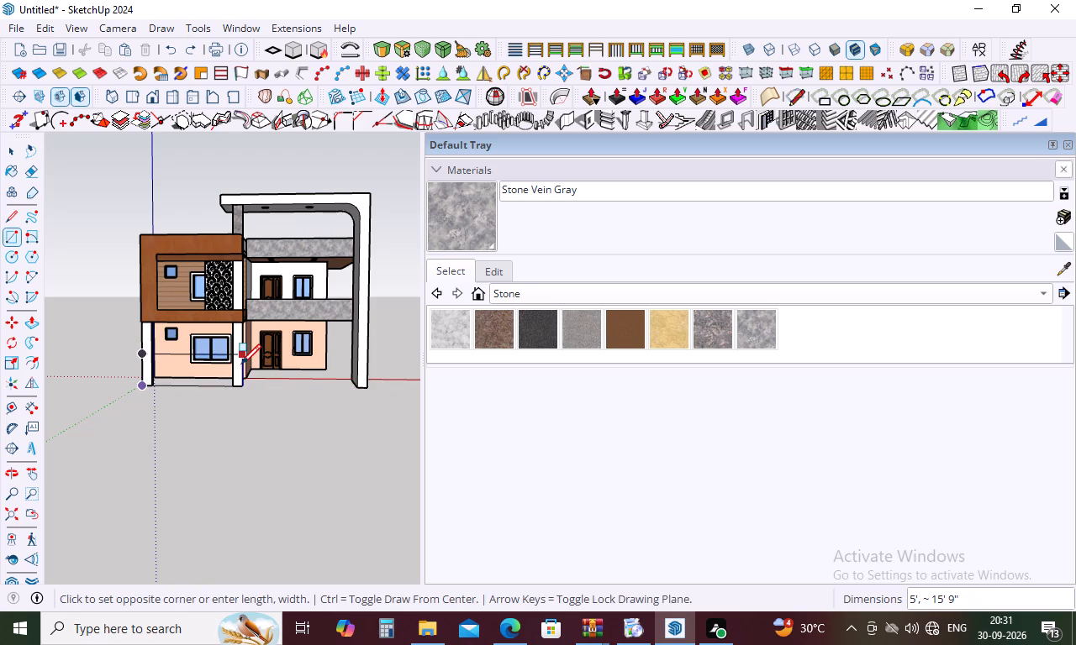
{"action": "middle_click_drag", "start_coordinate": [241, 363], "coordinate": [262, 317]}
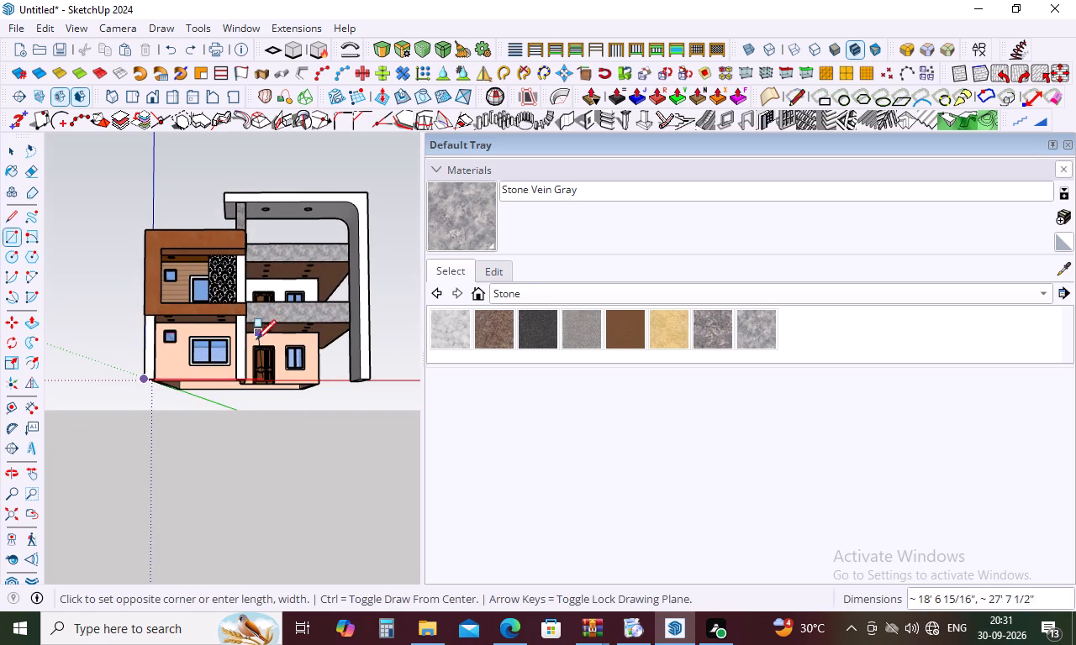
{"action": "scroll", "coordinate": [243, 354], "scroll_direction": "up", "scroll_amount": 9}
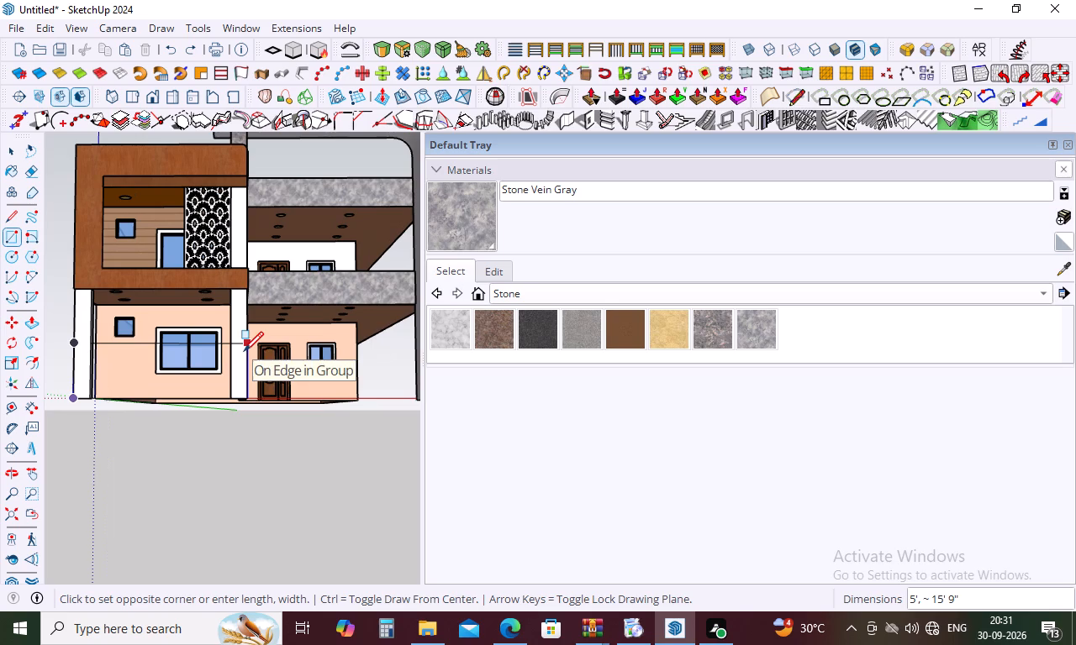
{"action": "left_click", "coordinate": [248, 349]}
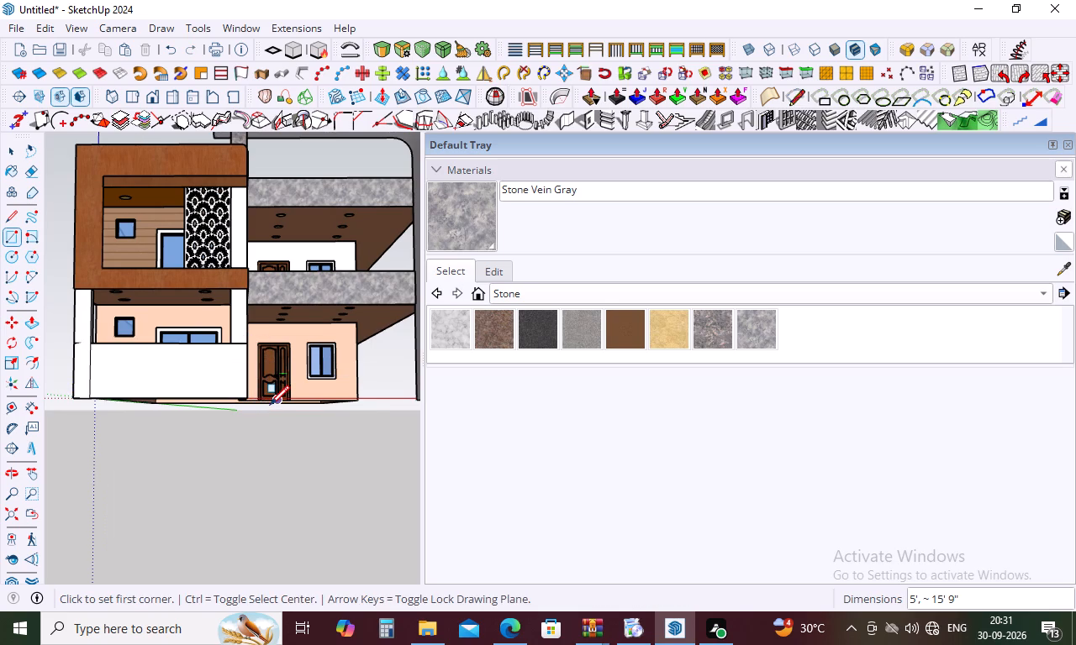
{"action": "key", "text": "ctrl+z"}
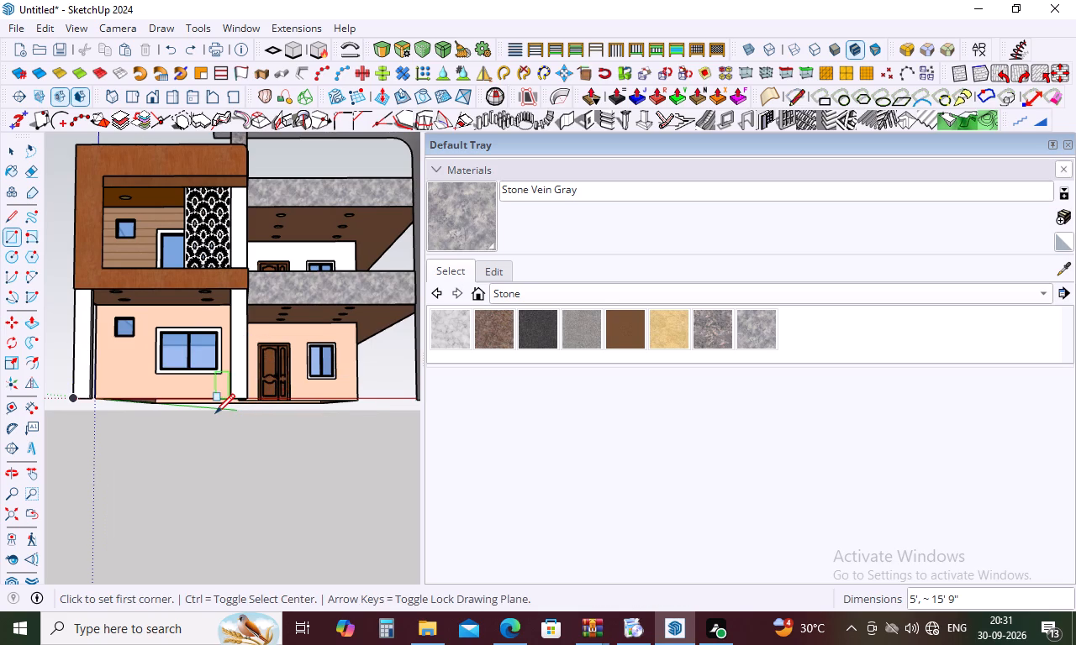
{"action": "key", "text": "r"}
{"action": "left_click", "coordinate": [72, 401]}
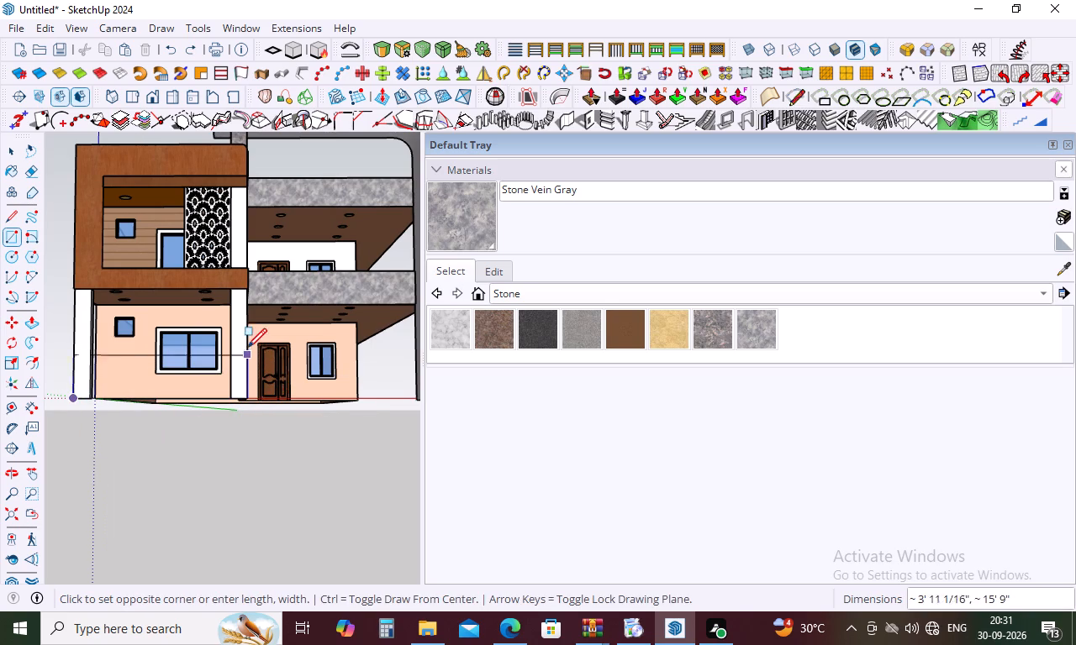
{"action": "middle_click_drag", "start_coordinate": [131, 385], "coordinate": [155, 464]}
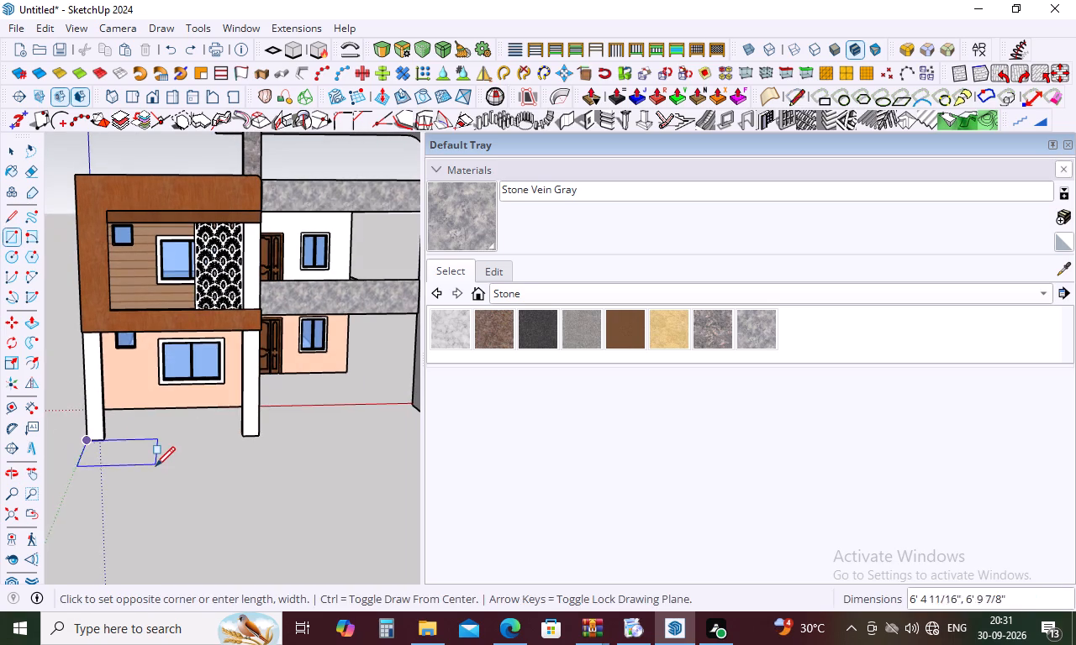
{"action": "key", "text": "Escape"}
Draw an upright rectangle about 18' 3" long and 3' 3" high across the pillar bases, starting at the outer pillar and passing the second.
{"action": "key", "text": "r"}
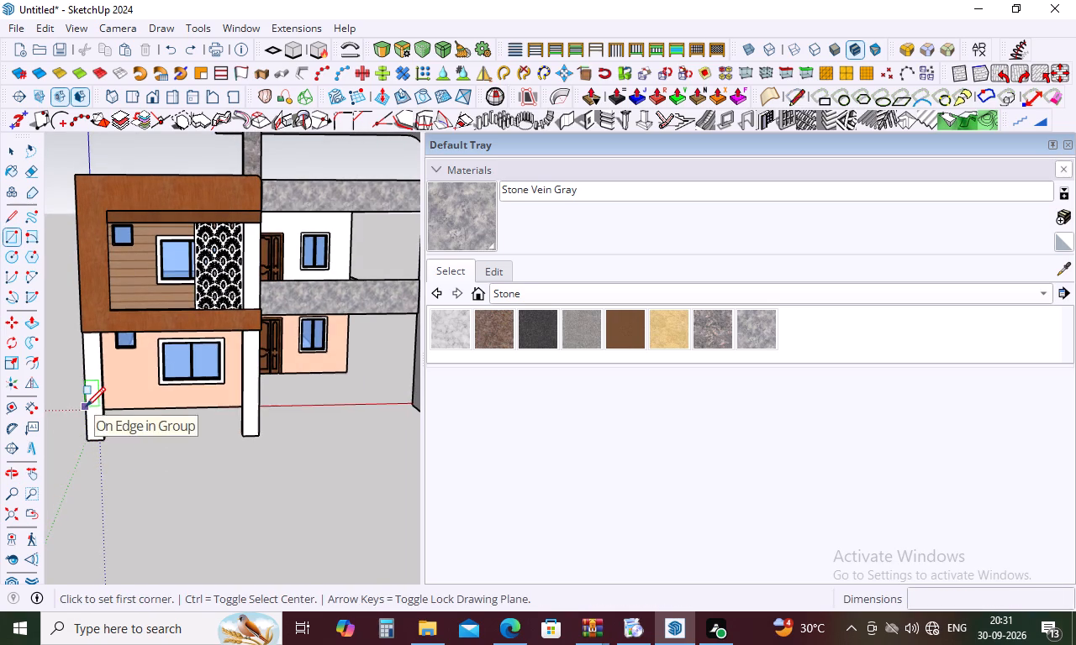
{"action": "left_click", "coordinate": [86, 406]}
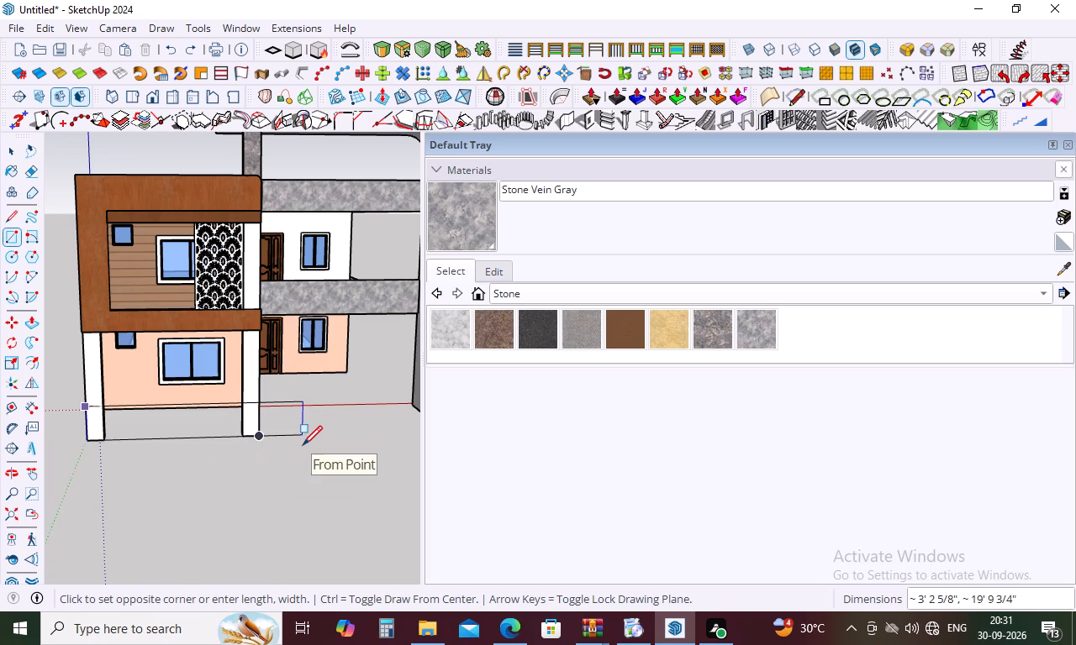
{"action": "key", "text": "Up"}
{"action": "key", "text": "Left"}
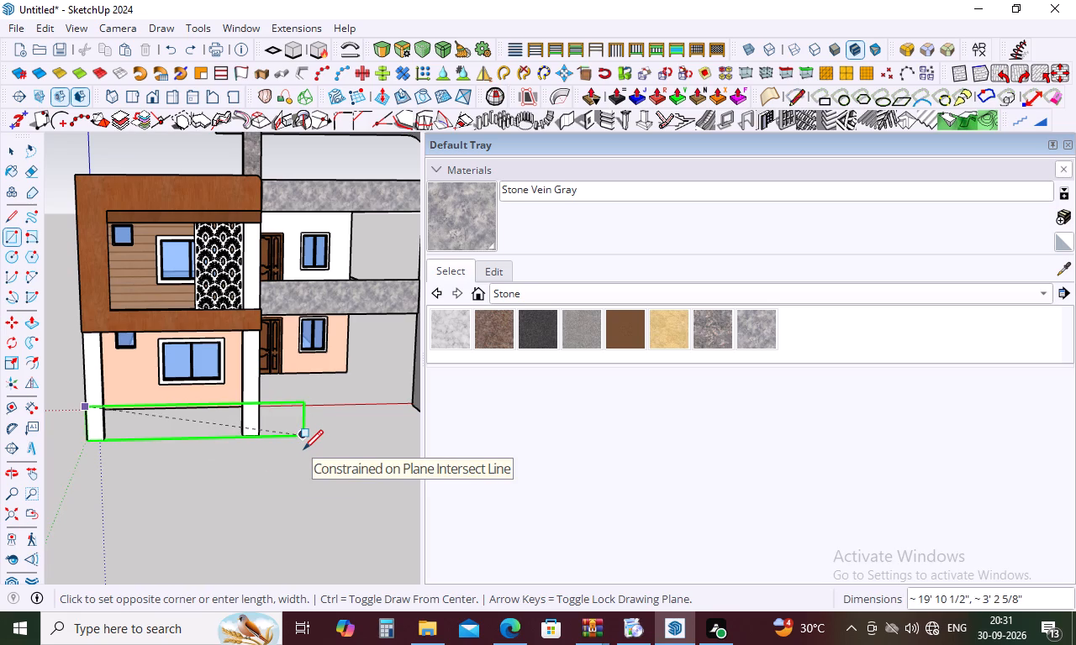
{"action": "left_click", "coordinate": [287, 452]}
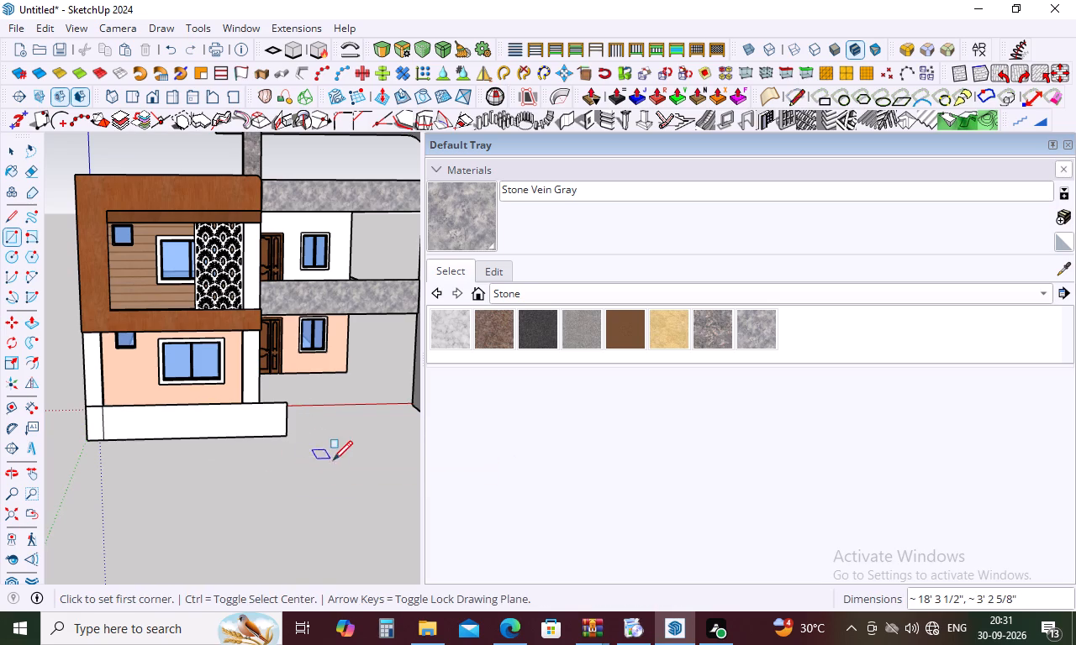
{"action": "middle_click_drag", "start_coordinate": [327, 447], "coordinate": [288, 452]}
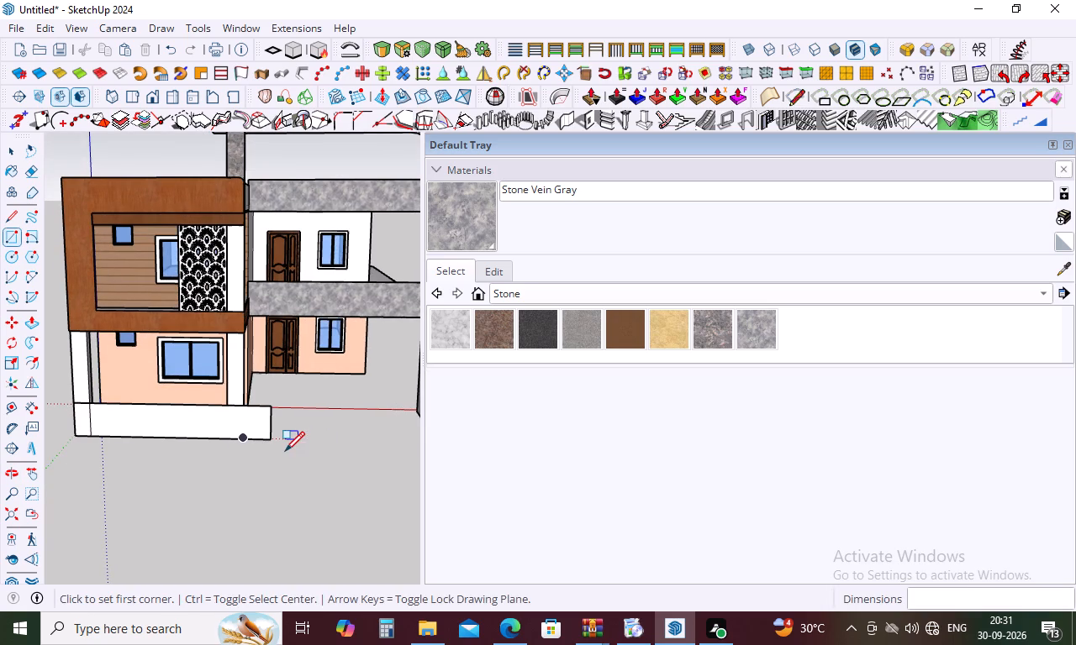
{"action": "key", "text": "Escape"}
Push/Pull the rectangle across the pillar bases outward by 4" to form a low front wall.
{"action": "middle_click_drag", "start_coordinate": [222, 459], "coordinate": [225, 449]}
{"action": "key", "text": "p"}
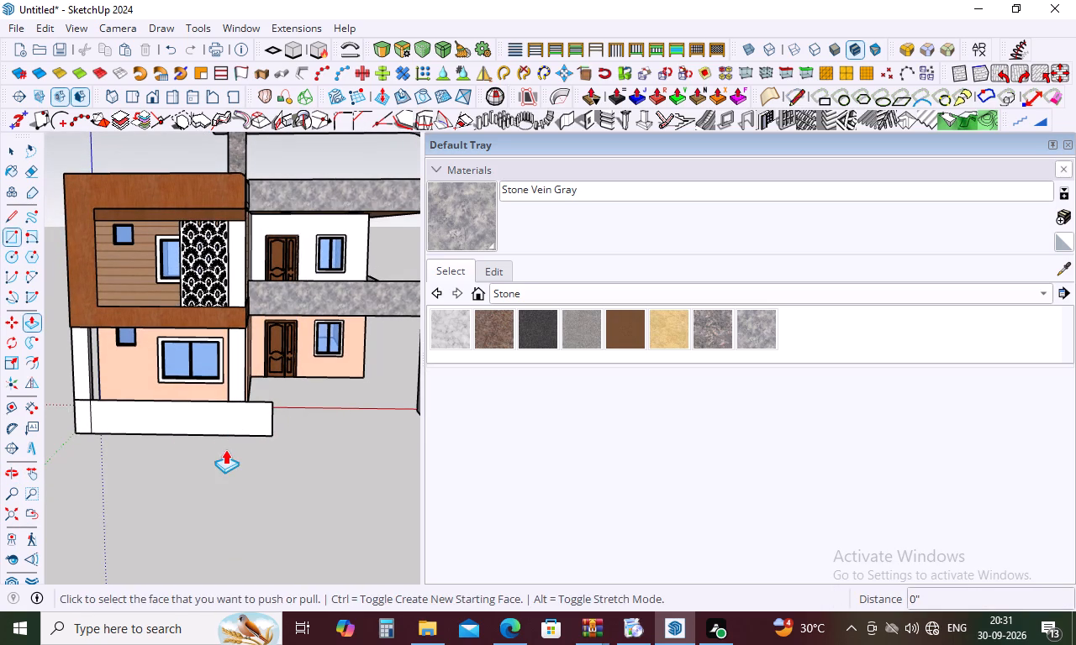
{"action": "left_click", "coordinate": [224, 422]}
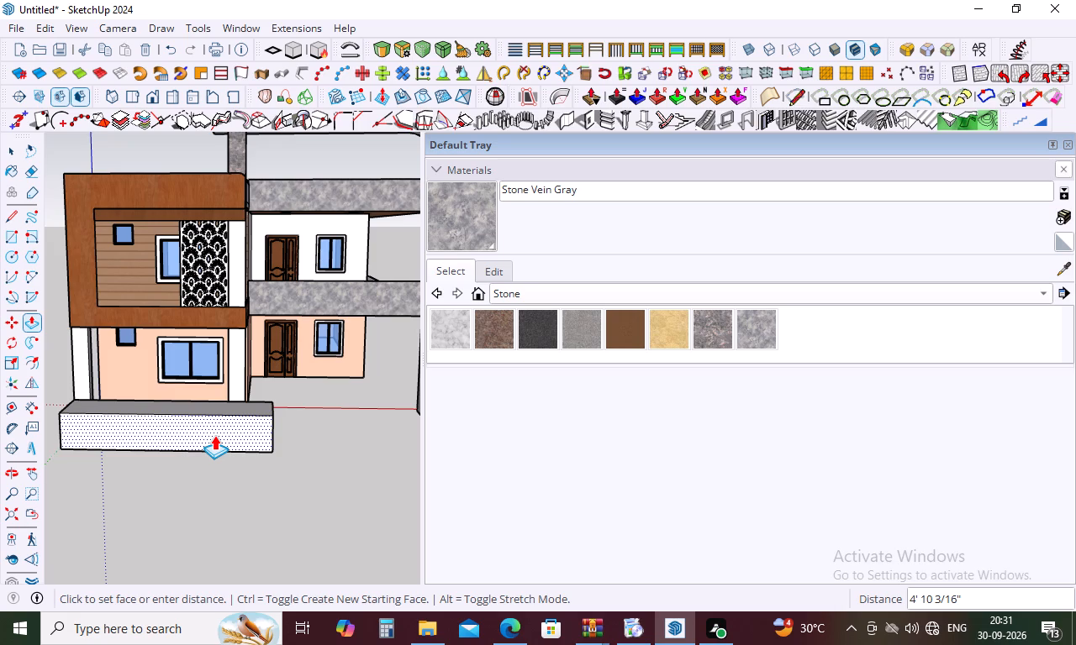
{"action": "key", "text": "4"}
{"action": "key", "text": "Return"}
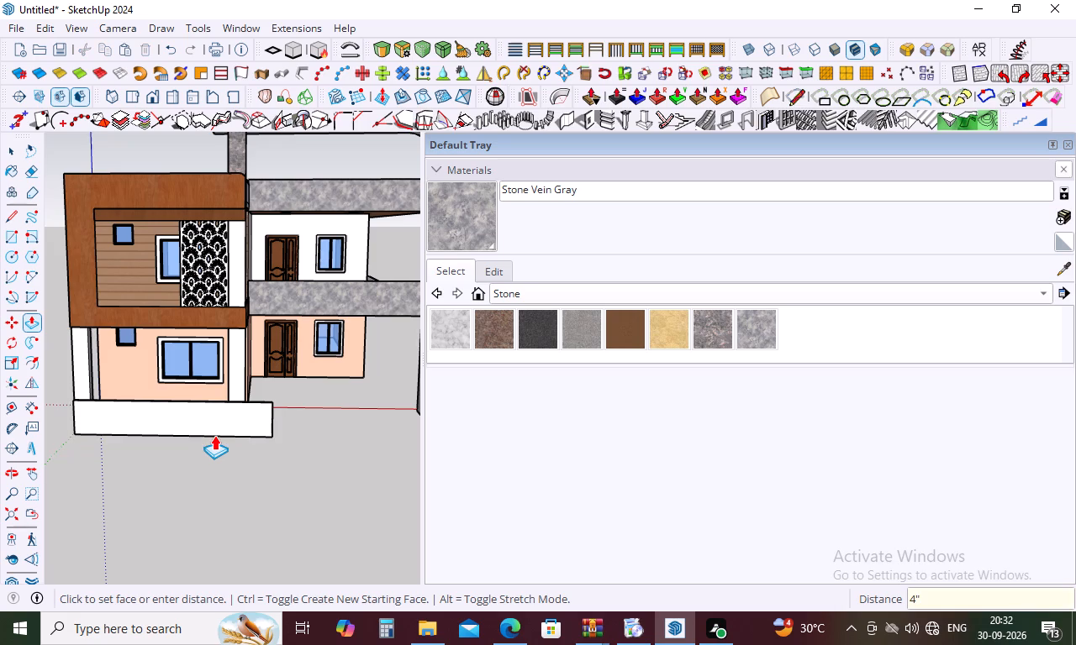
{"action": "middle_click_drag", "start_coordinate": [225, 406], "coordinate": [256, 526]}
{"action": "scroll", "coordinate": [225, 412], "scroll_direction": "up", "scroll_amount": 4}
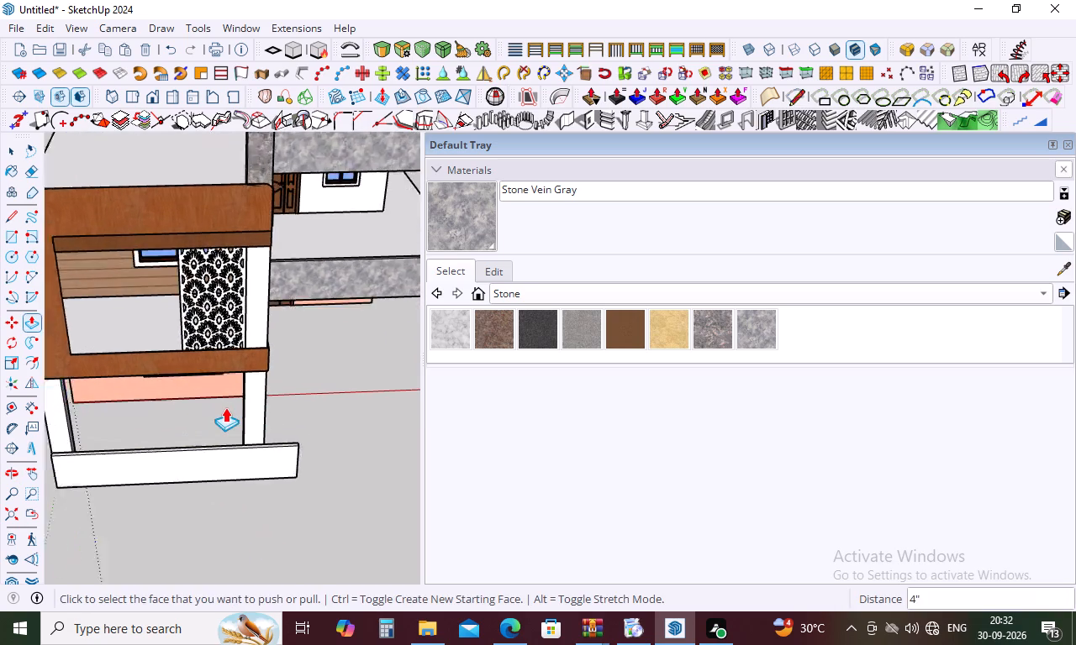
{"action": "scroll", "coordinate": [225, 407], "scroll_direction": "up", "scroll_amount": 6}
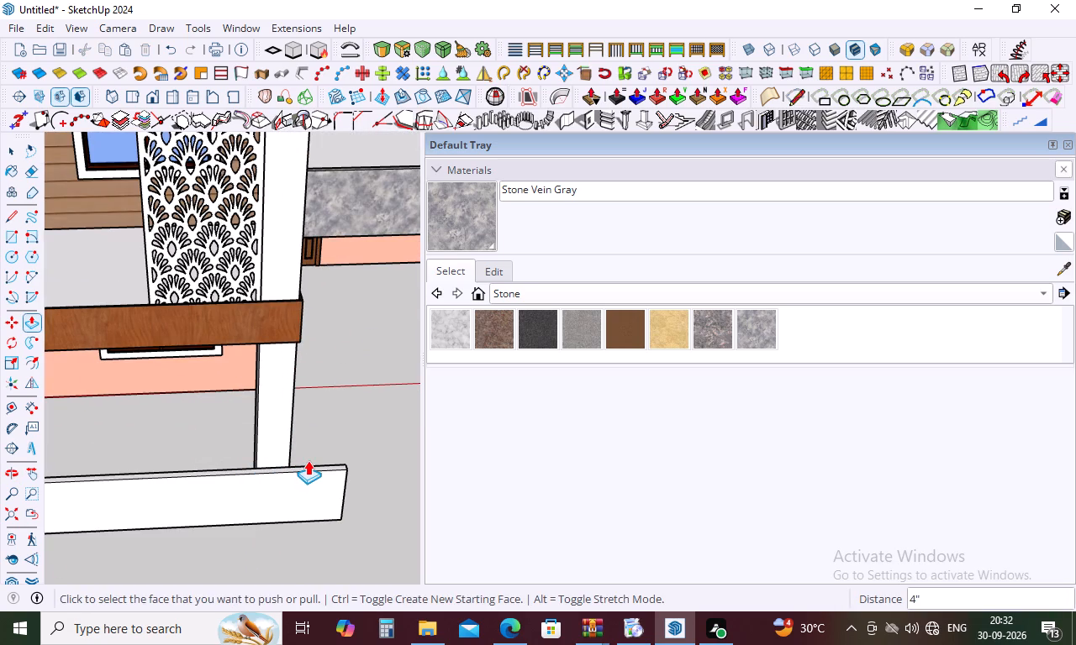
Push/Pull the top face of the low front wall upward by about 2' 6".
{"action": "scroll", "coordinate": [324, 459], "scroll_direction": "up", "scroll_amount": 5}
{"action": "left_click", "coordinate": [325, 459]}
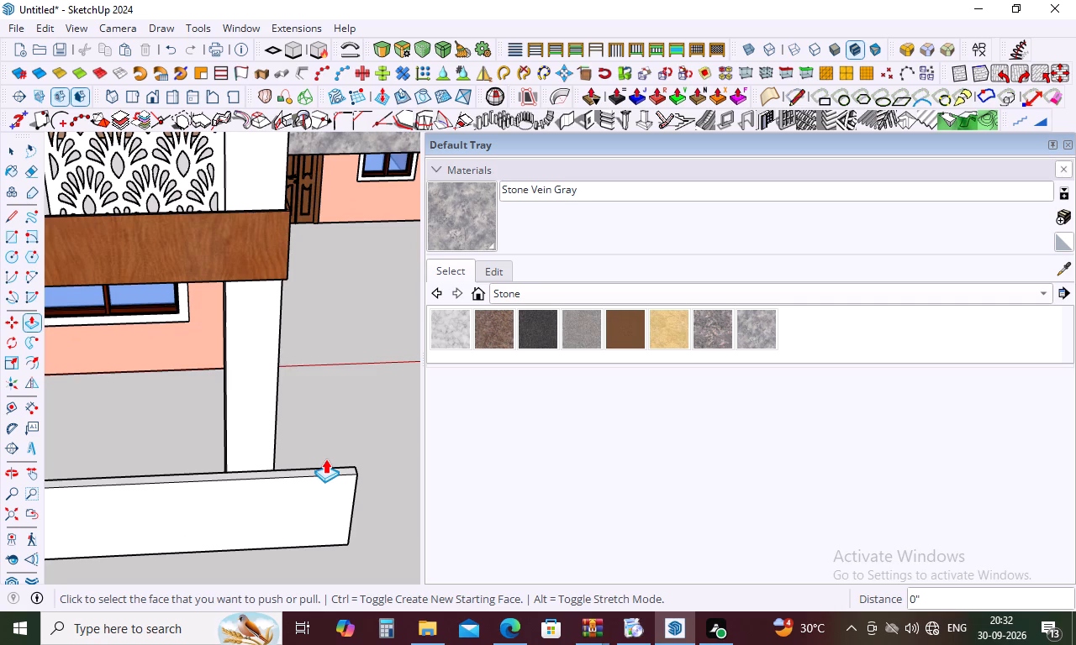
{"action": "key", "text": "space"}
{"action": "left_click", "coordinate": [335, 470]}
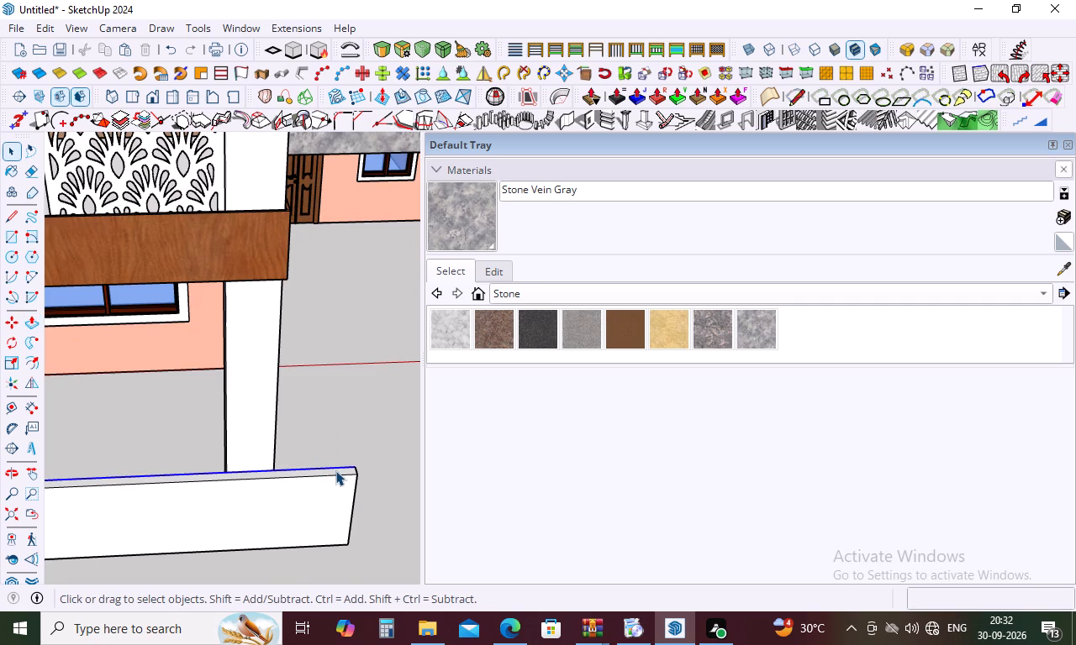
{"action": "left_click", "coordinate": [335, 470]}
{"action": "double_click", "coordinate": [335, 470]}
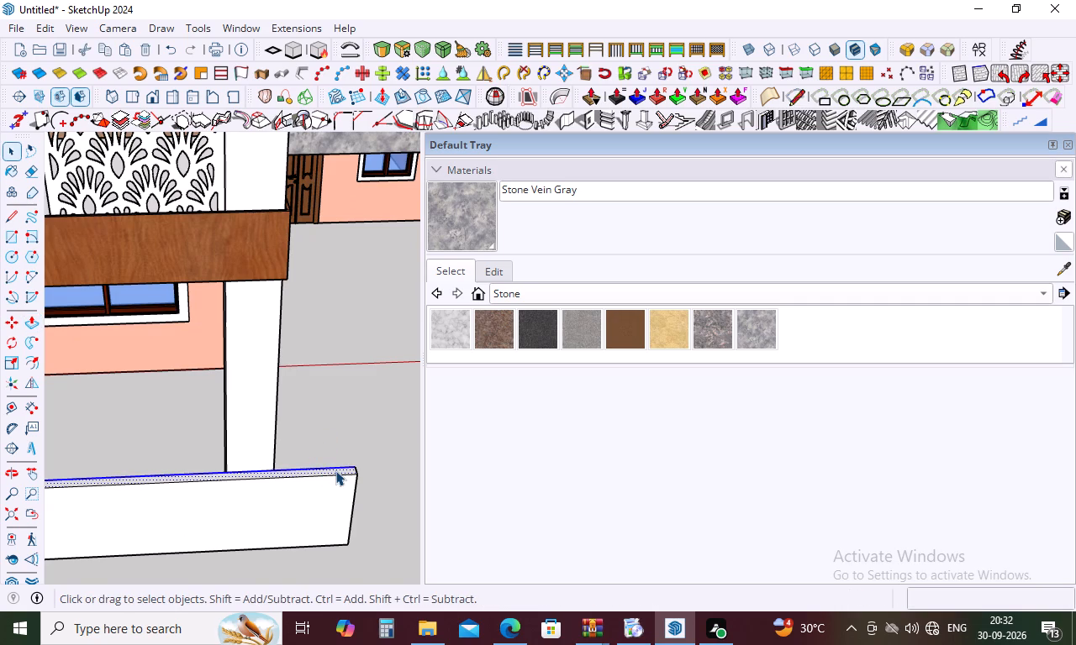
{"action": "key", "text": "p"}
{"action": "left_click", "coordinate": [335, 465]}
{"action": "left_click", "coordinate": [335, 471]}
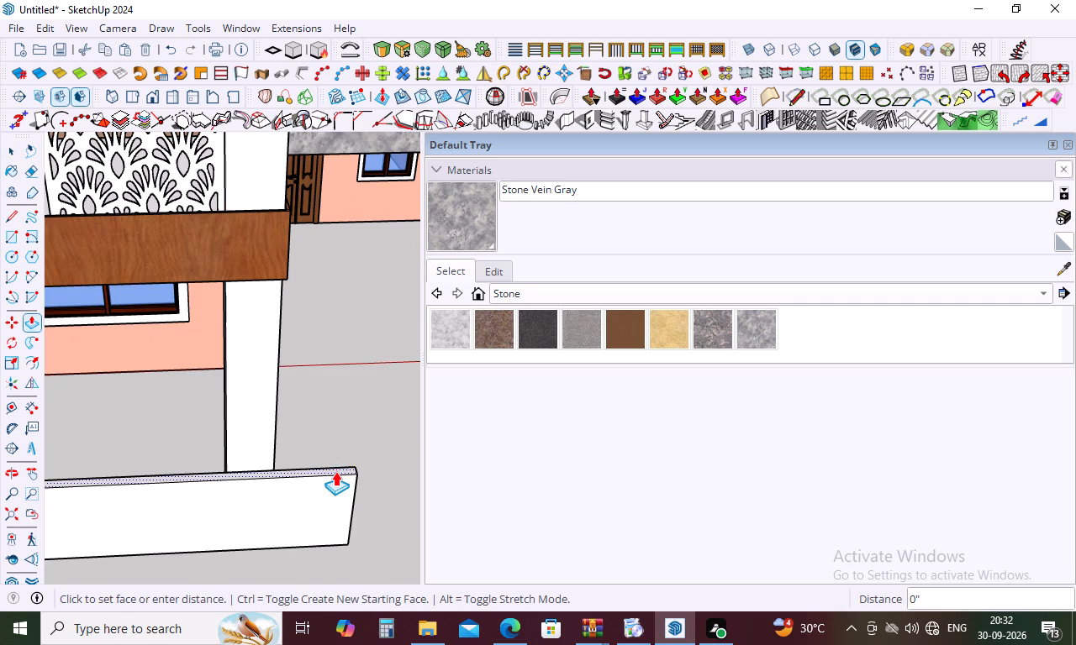
{"action": "scroll", "coordinate": [319, 401], "scroll_direction": "down", "scroll_amount": 12}
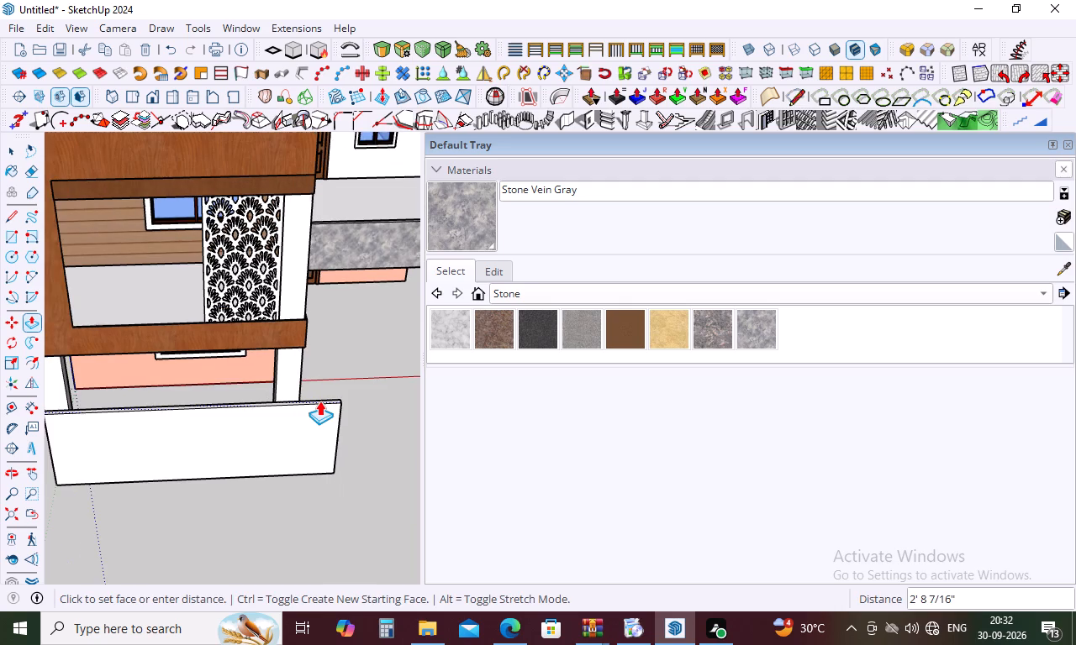
{"action": "middle_click_drag", "start_coordinate": [319, 401], "coordinate": [318, 281]}
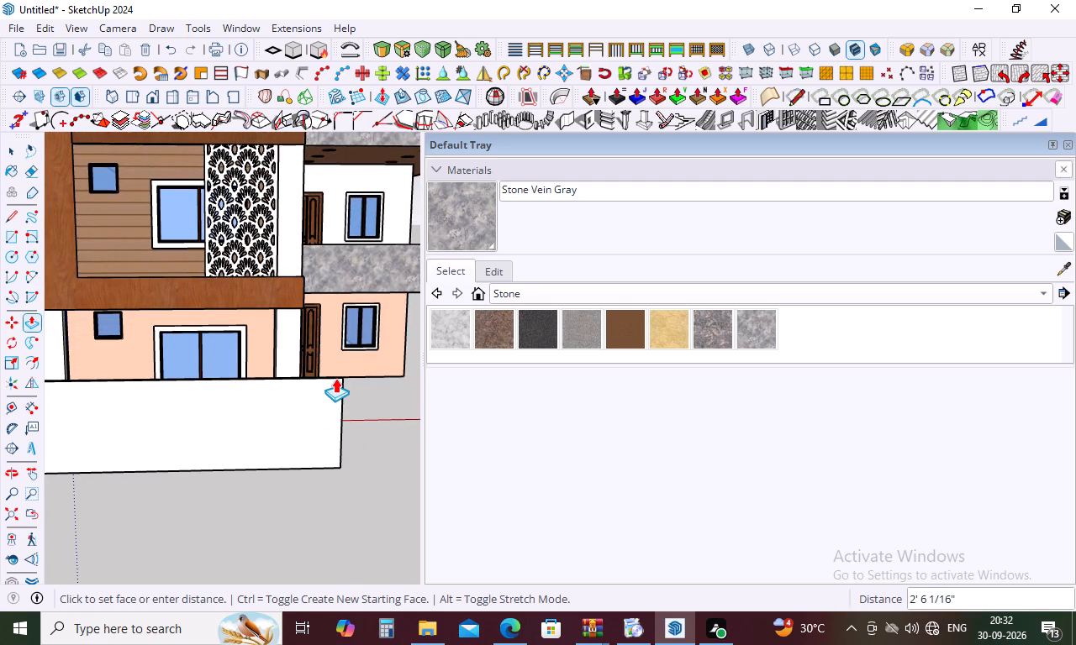
{"action": "left_click", "coordinate": [335, 378]}
{"action": "key", "text": "space"}
Draw a full-height rectangle about 6' 3" wide and 5' 9" high on the middle of the front wall's outer face.
{"action": "scroll", "coordinate": [373, 370], "scroll_direction": "down", "scroll_amount": 6}
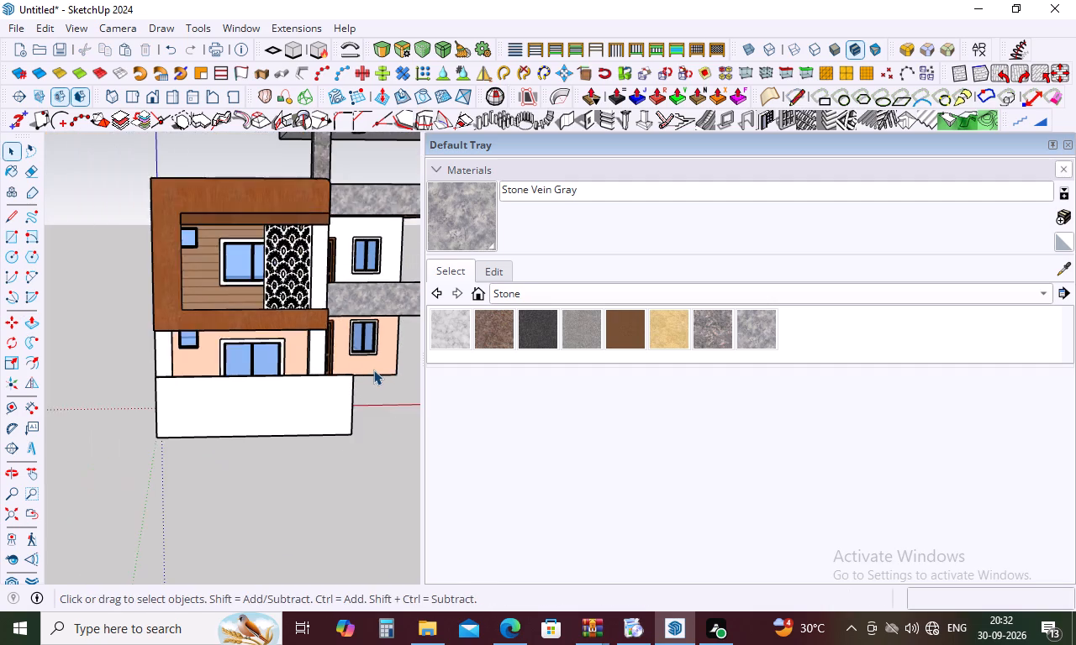
{"action": "scroll", "coordinate": [373, 370], "scroll_direction": "down", "scroll_amount": 2}
{"action": "middle_click_drag", "start_coordinate": [375, 379], "coordinate": [361, 391]}
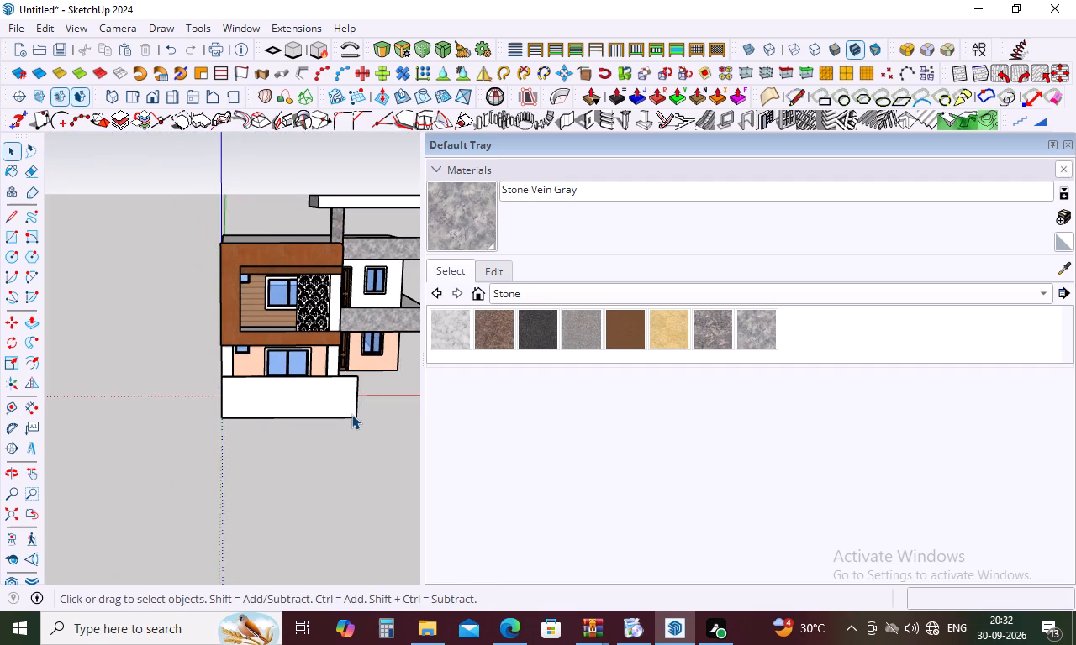
{"action": "scroll", "coordinate": [351, 414], "scroll_direction": "up", "scroll_amount": 3}
{"action": "key", "text": "r"}
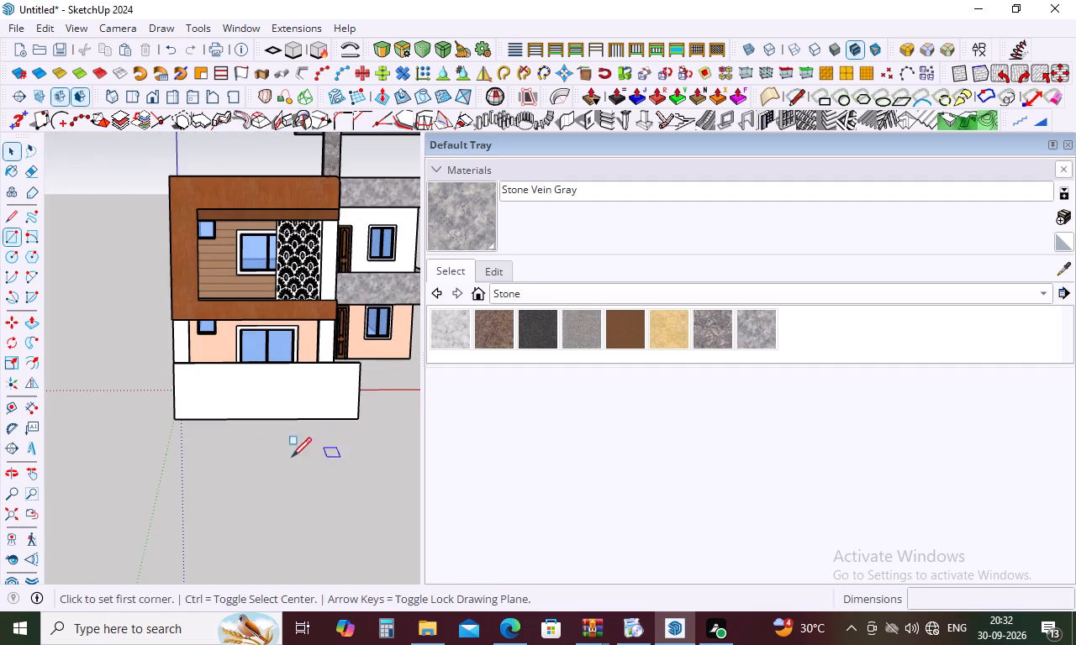
{"action": "left_click", "coordinate": [231, 420]}
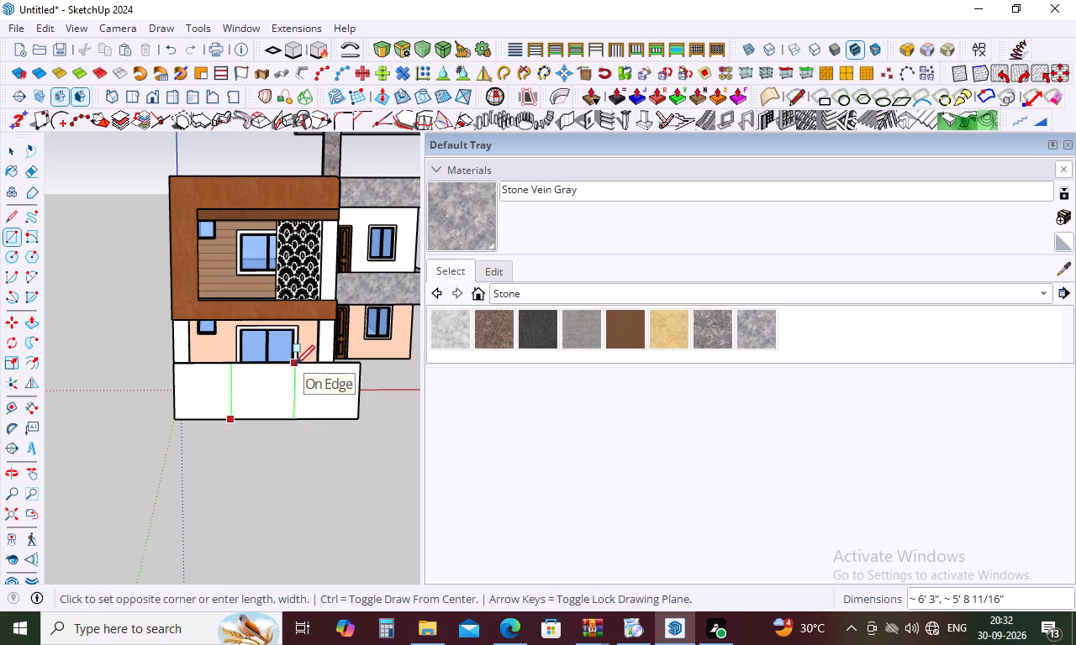
{"action": "left_click", "coordinate": [295, 364]}
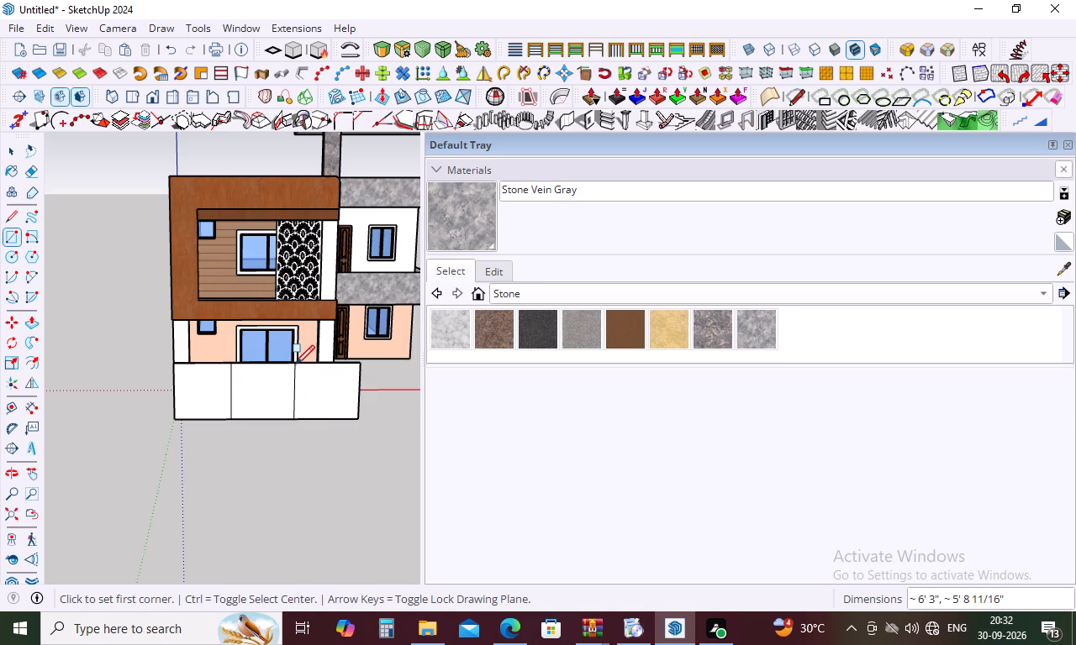
{"action": "key", "text": "space"}
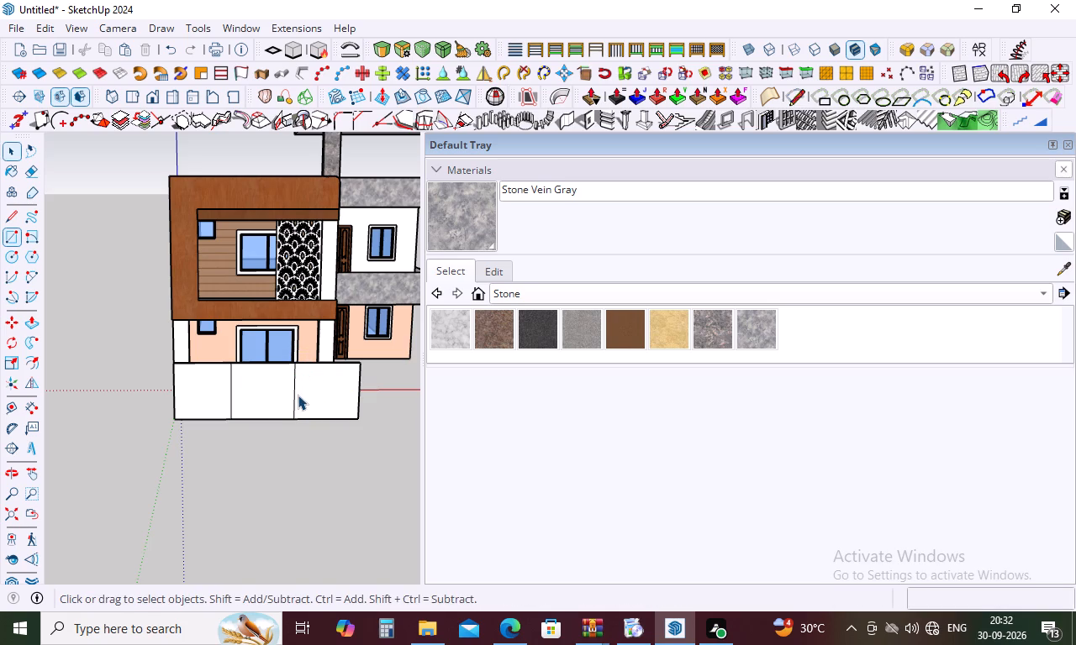
Draw two 4" lines across the front wall's top face, continuing both vertical sides of the middle rectangle.
{"action": "middle_click_drag", "start_coordinate": [288, 373], "coordinate": [302, 498]}
{"action": "scroll", "coordinate": [281, 374], "scroll_direction": "up", "scroll_amount": 5}
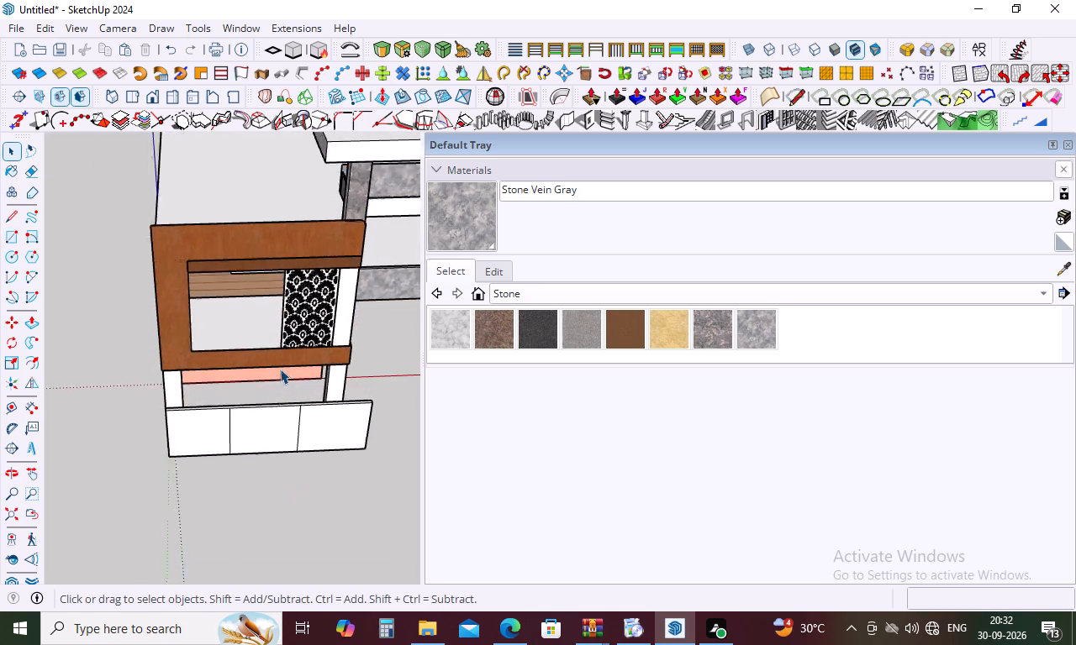
{"action": "scroll", "coordinate": [276, 381], "scroll_direction": "up", "scroll_amount": 10}
{"action": "middle_click_drag", "start_coordinate": [257, 406], "coordinate": [256, 433]}
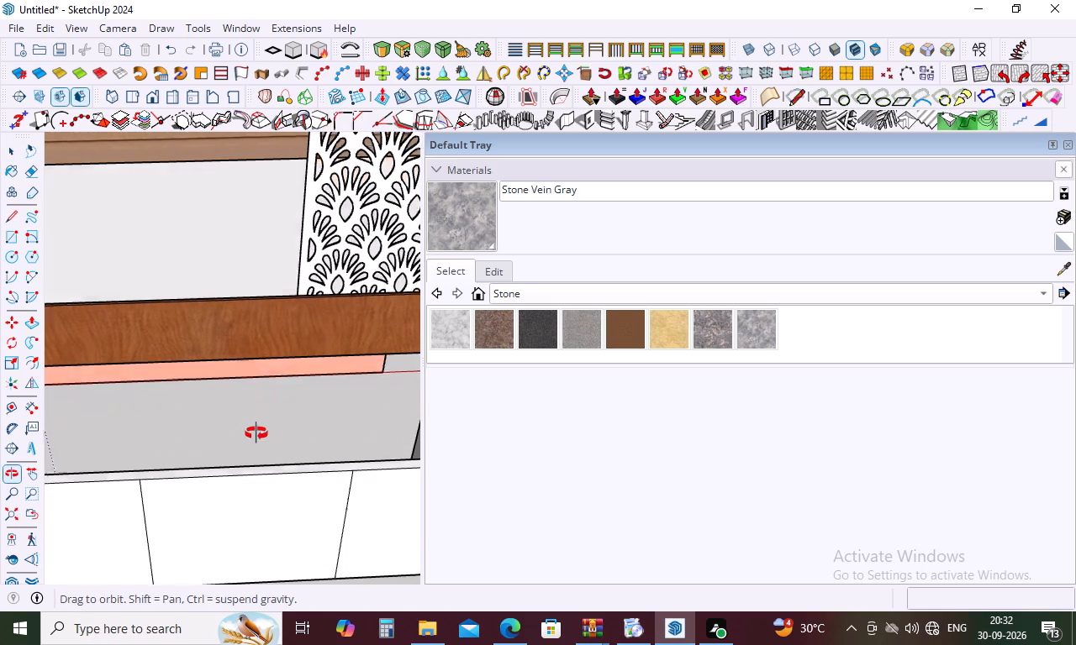
{"action": "middle_click_drag", "start_coordinate": [256, 433], "coordinate": [256, 445]}
{"action": "key", "text": "l"}
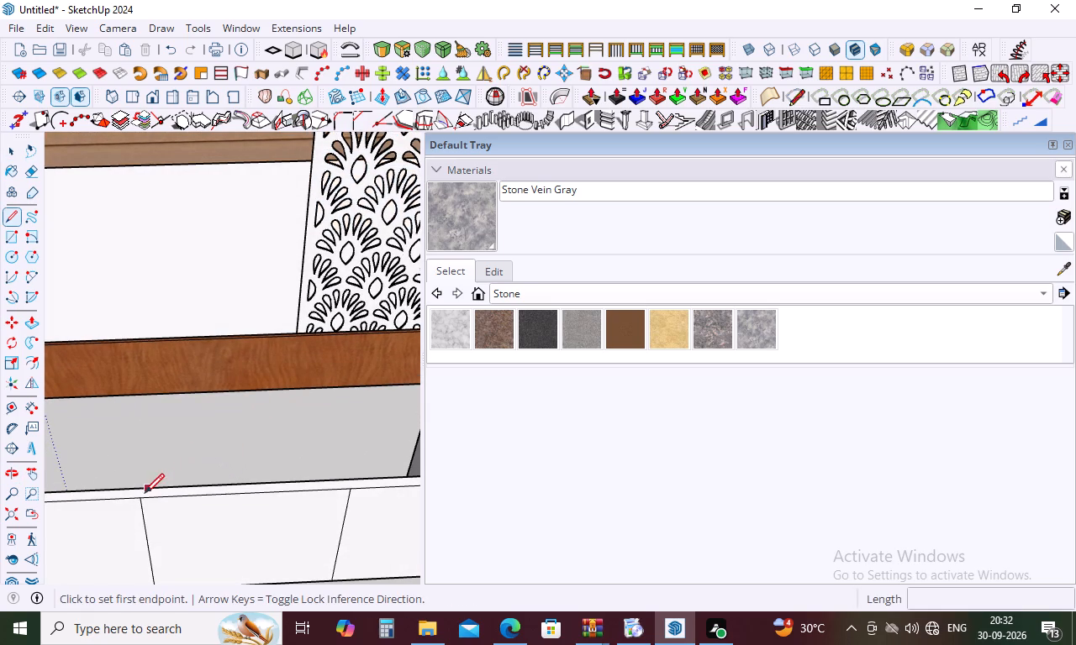
{"action": "left_click", "coordinate": [140, 497]}
{"action": "left_click", "coordinate": [145, 487]}
{"action": "left_click", "coordinate": [350, 489]}
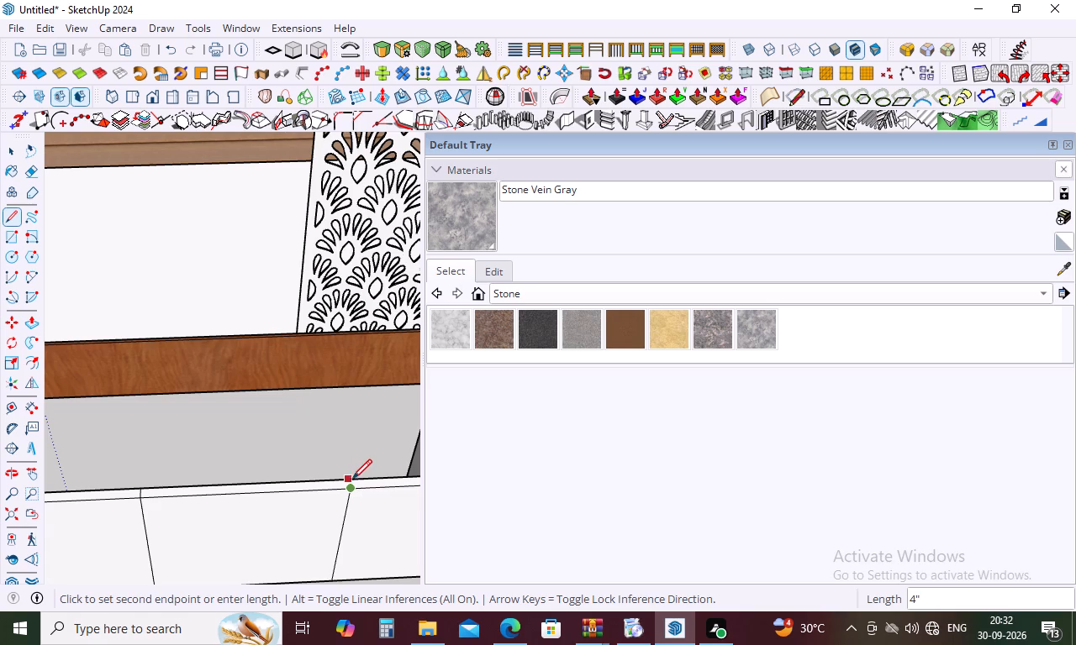
{"action": "left_click", "coordinate": [350, 479]}
{"action": "scroll", "coordinate": [351, 485], "scroll_direction": "up", "scroll_amount": 11}
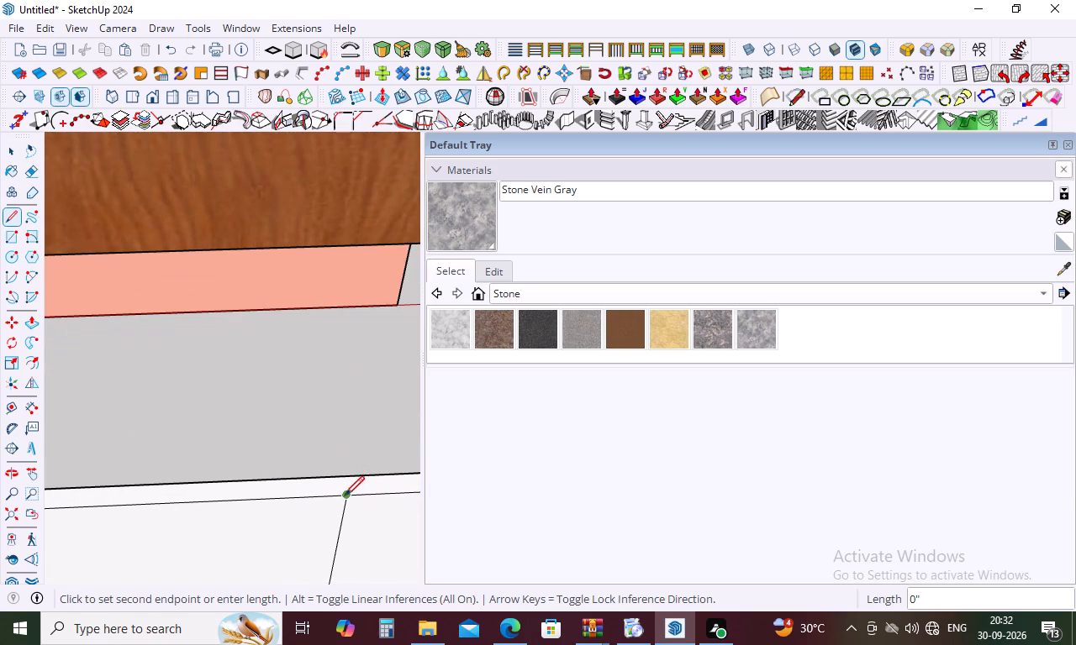
{"action": "left_click", "coordinate": [346, 497]}
{"action": "left_click", "coordinate": [341, 472]}
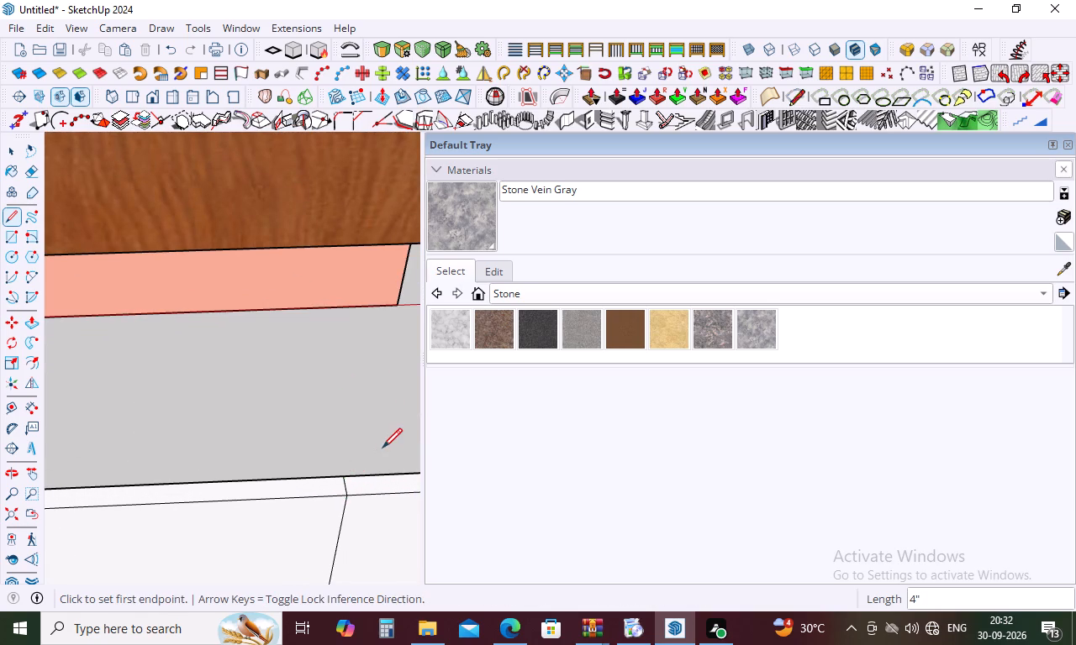
Push/Pull the middle section of the front wall's top face down by about 1' 1".
{"action": "key", "text": "p"}
{"action": "left_click", "coordinate": [295, 489]}
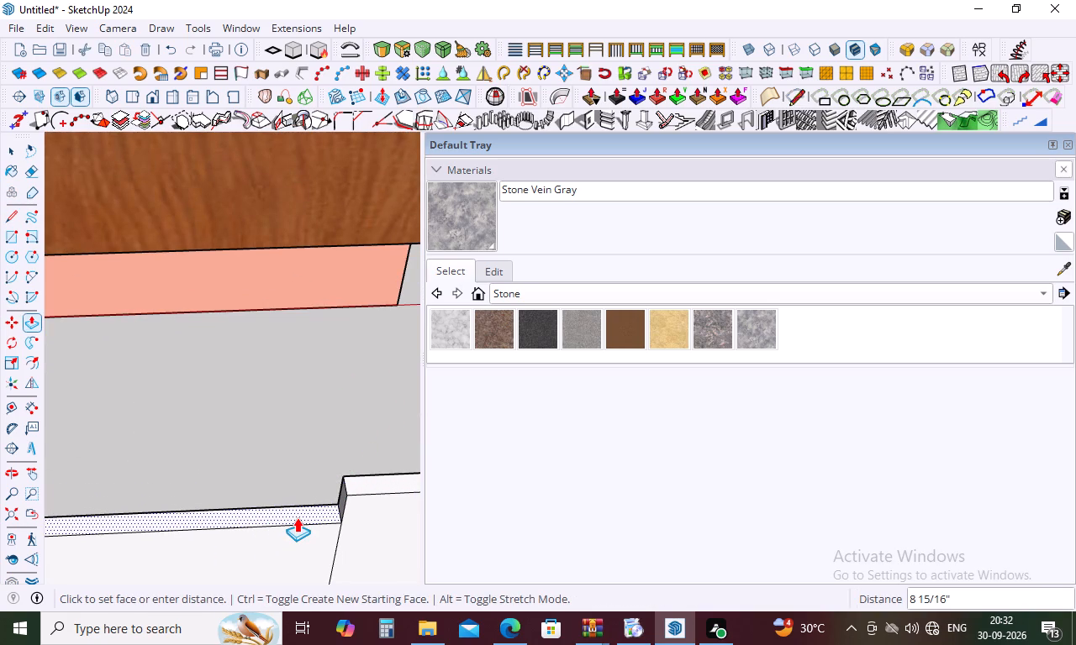
{"action": "left_click", "coordinate": [298, 529]}
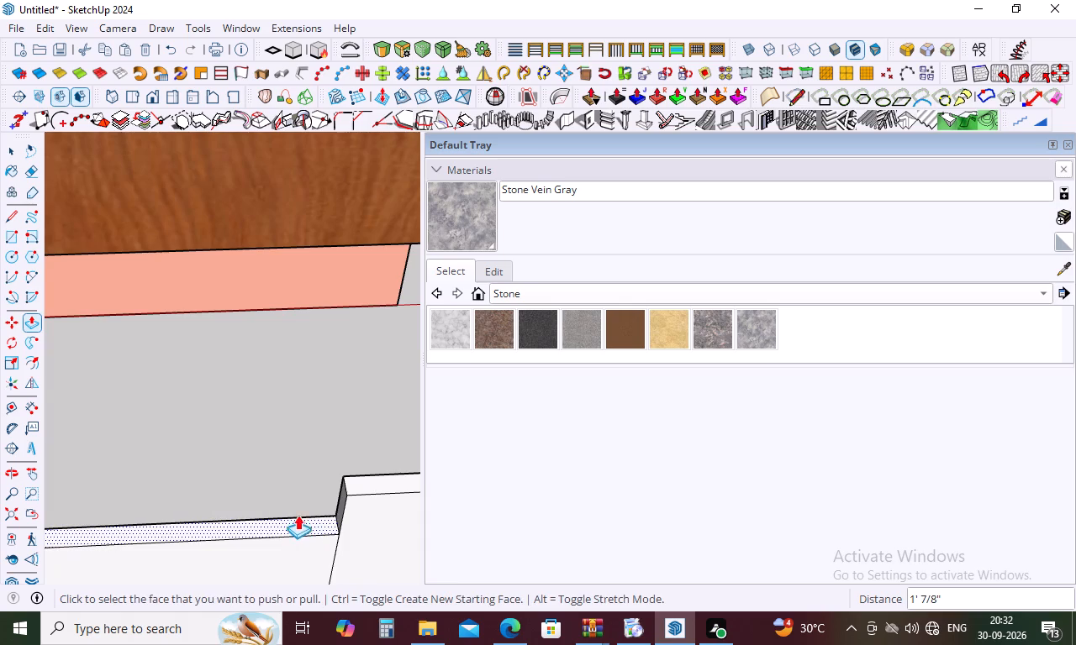
{"action": "scroll", "coordinate": [298, 481], "scroll_direction": "down", "scroll_amount": 9}
{"action": "middle_click_drag", "start_coordinate": [301, 505], "coordinate": [304, 324]}
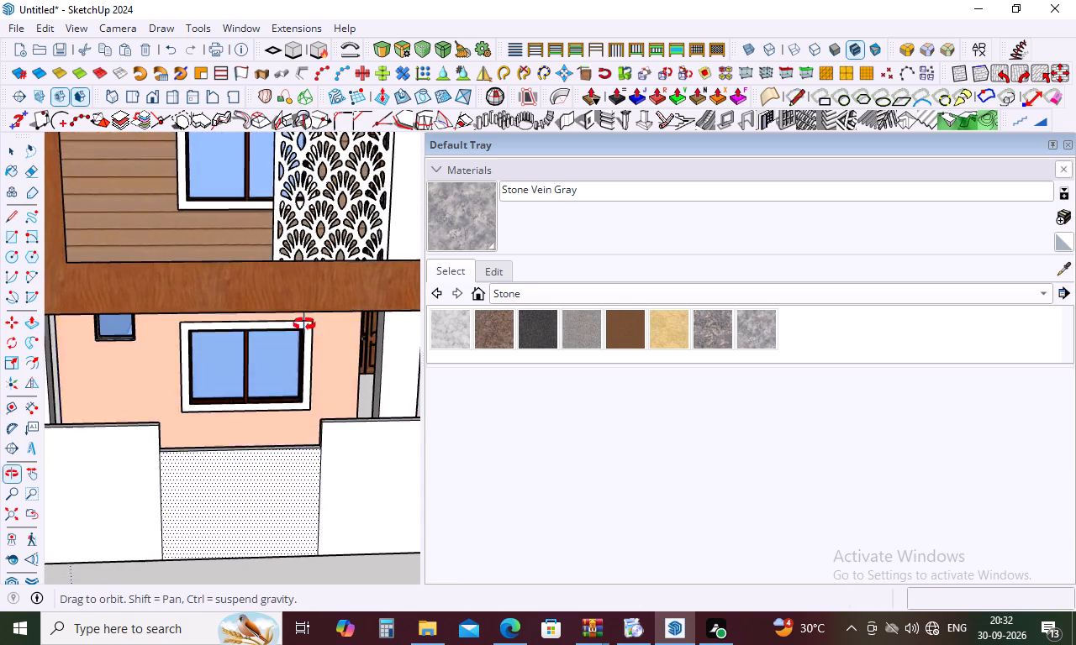
{"action": "middle_click_drag", "start_coordinate": [304, 324], "coordinate": [304, 295]}
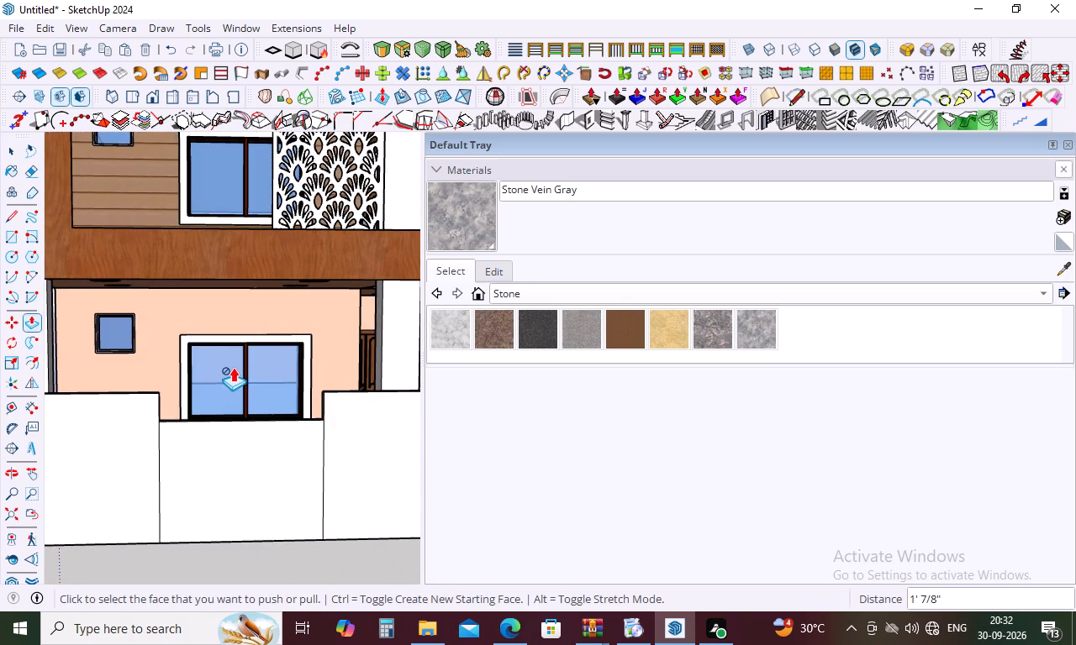
{"action": "scroll", "coordinate": [230, 354], "scroll_direction": "down", "scroll_amount": 4}
{"action": "key", "text": "space"}
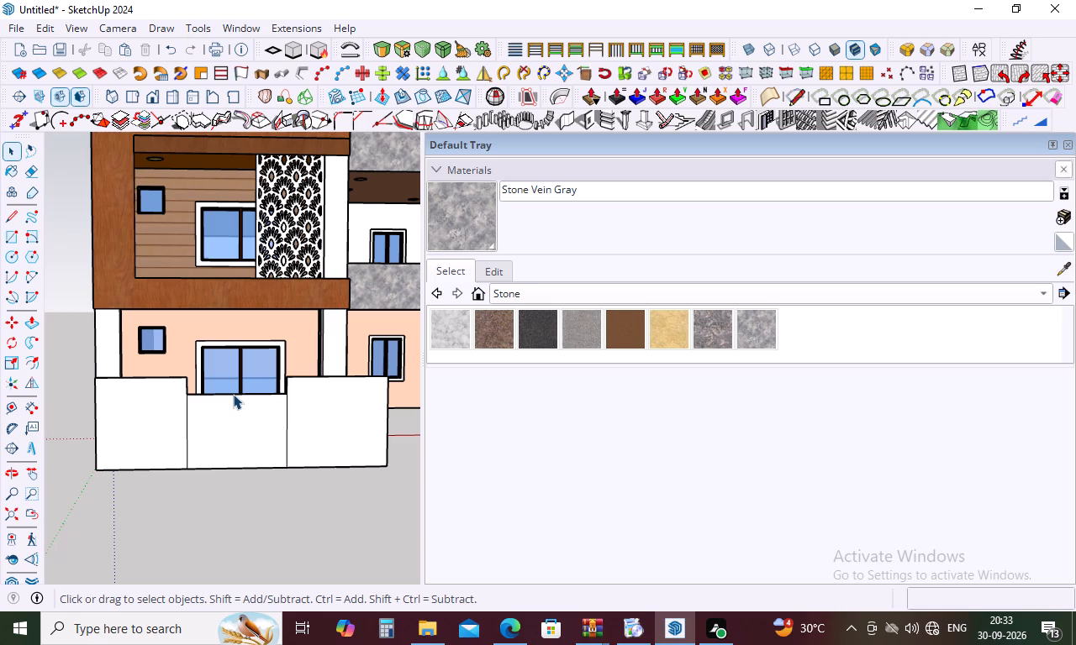
Draw a rectangle about 4' 2" wide and 3' 6" high on the wall's lowered middle section, starting from its bottom edge.
{"action": "key", "text": "l"}
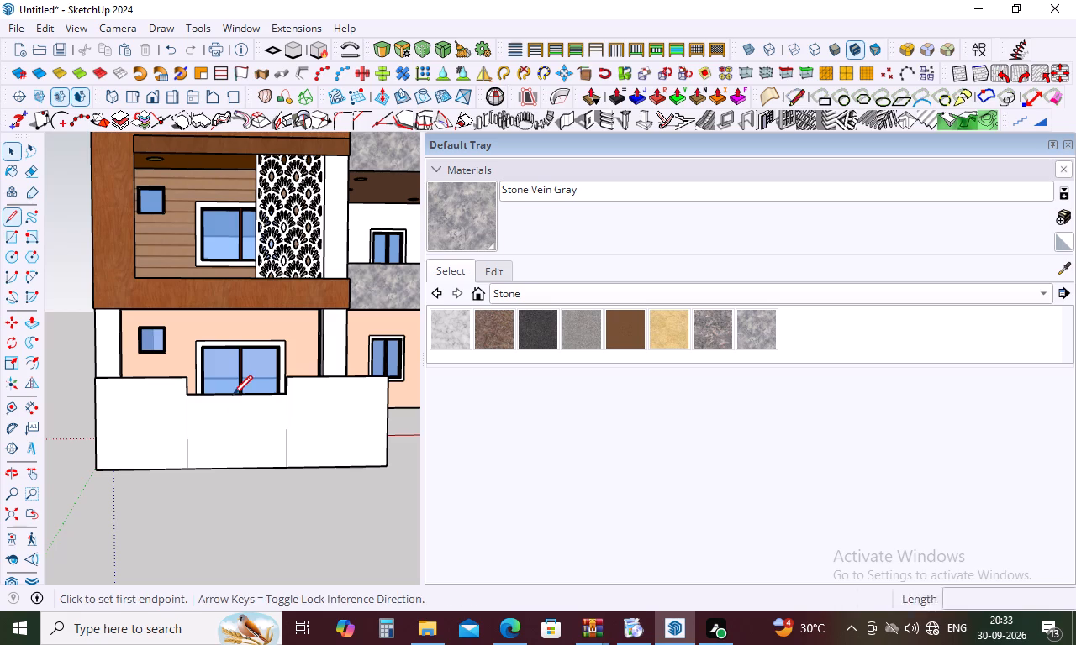
{"action": "key", "text": "r"}
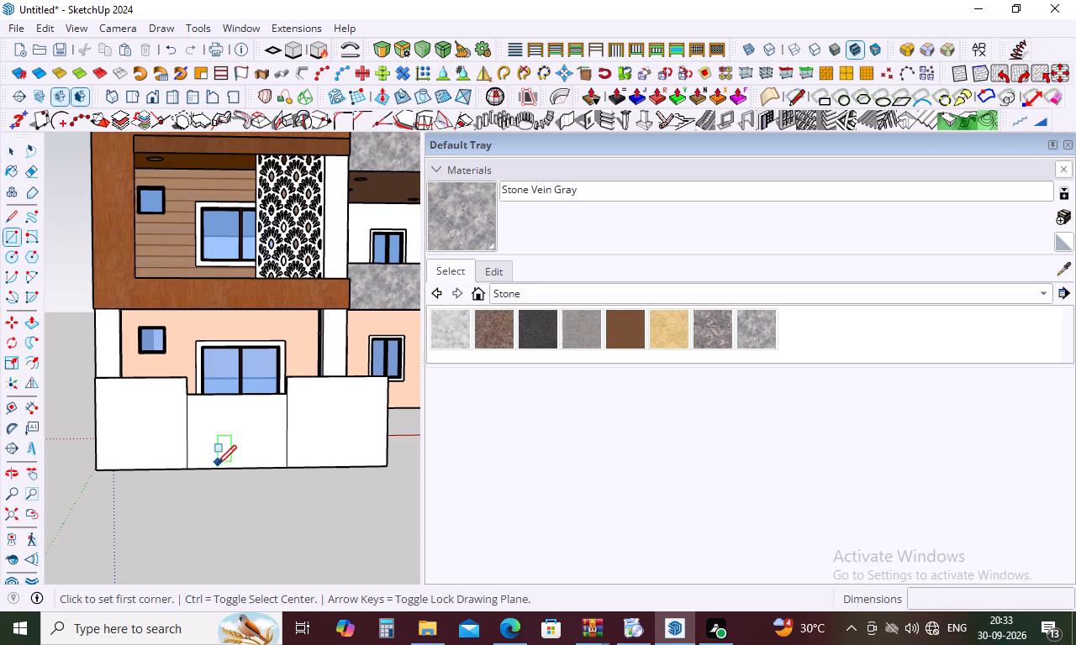
{"action": "left_click", "coordinate": [204, 469]}
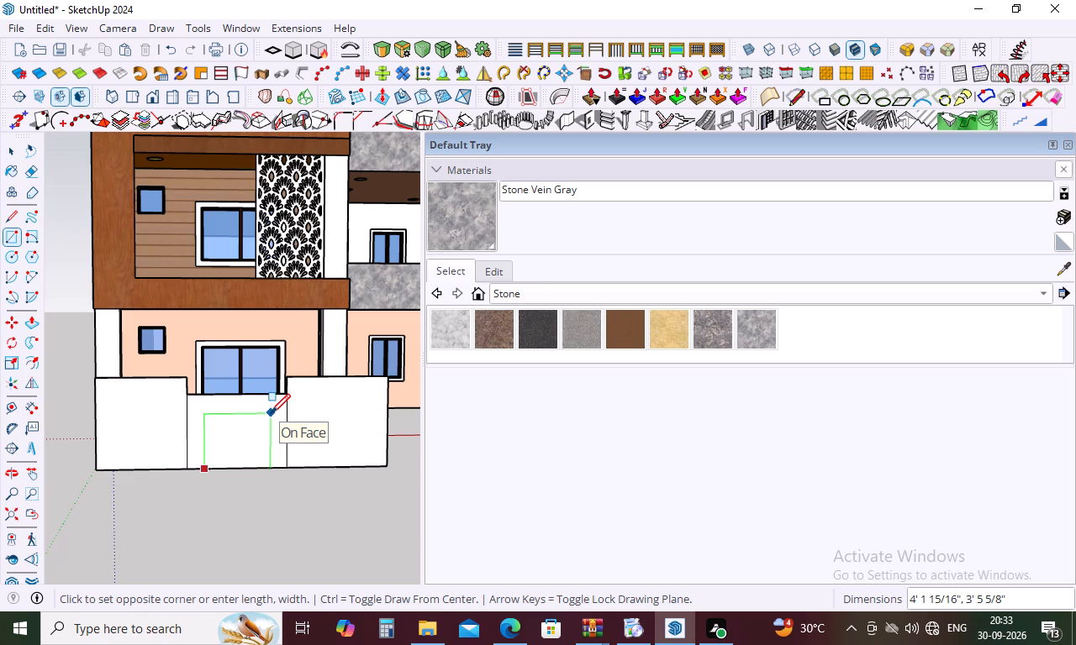
{"action": "left_click", "coordinate": [271, 413]}
{"action": "key", "text": "space"}
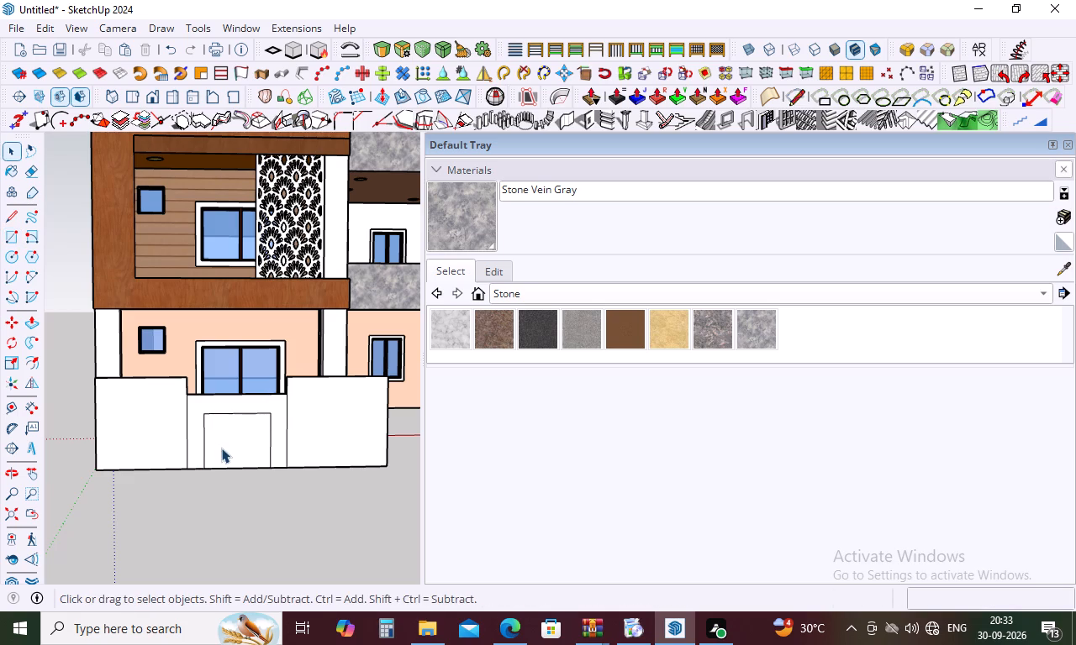
Push/Pull the border face around the small rectangle on the wall's middle section outward by 2".
{"action": "key", "text": "p"}
{"action": "left_click", "coordinate": [232, 397]}
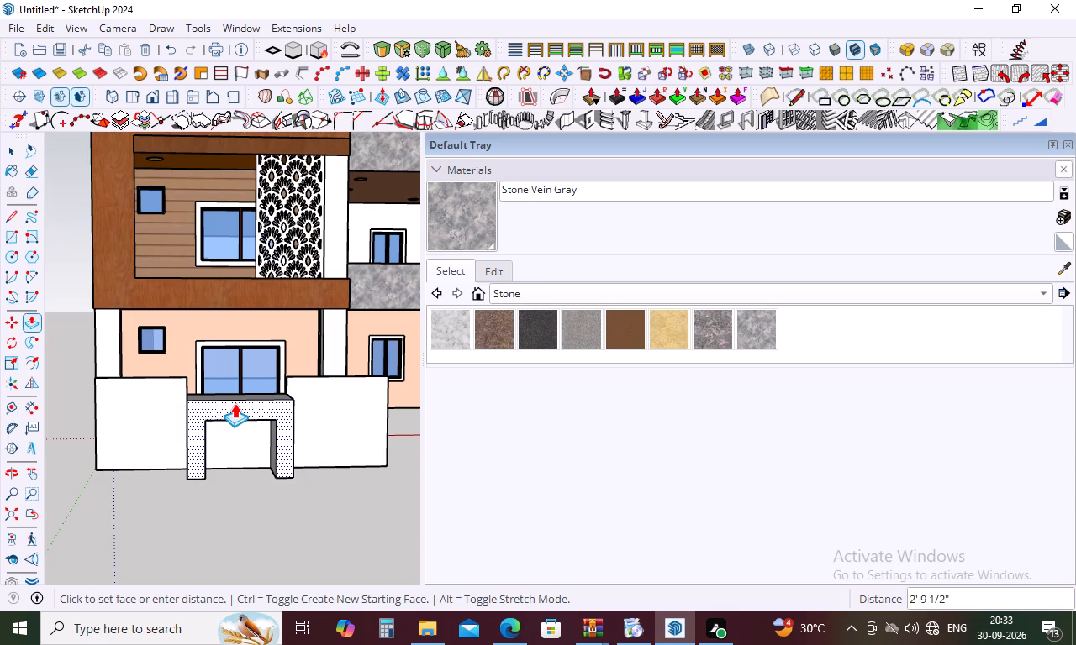
{"action": "key", "text": "2"}
{"action": "key", "text": "Return"}
{"action": "key", "text": "space"}
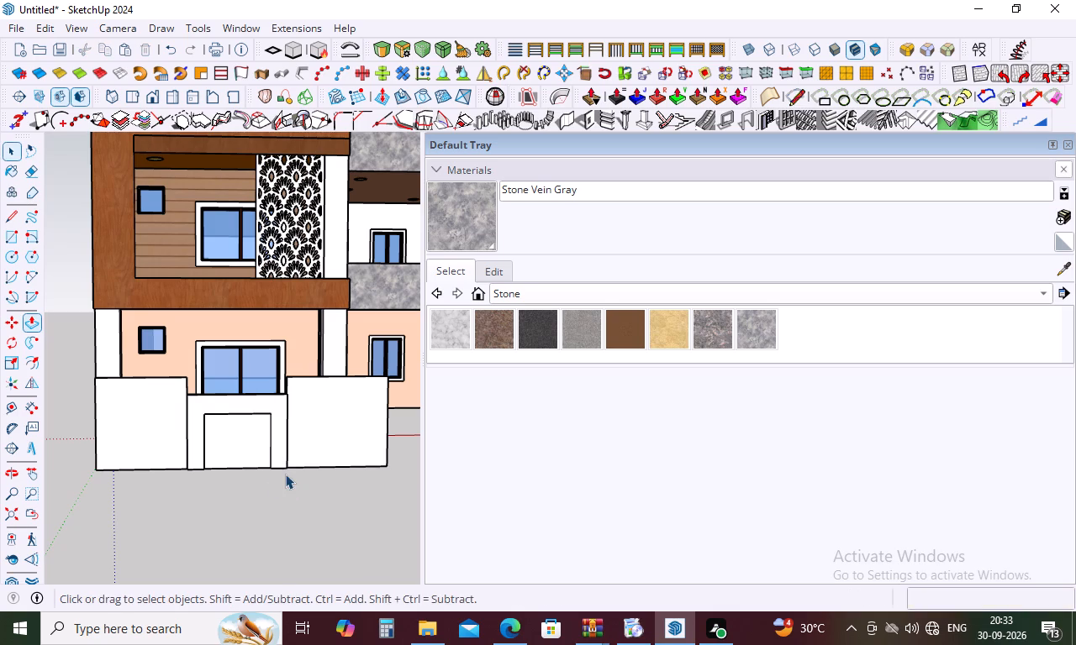
Sample the peach Color B02 from the ground-floor wall and paint it on the upper-floor wall around the door and window.
{"action": "scroll", "coordinate": [235, 402], "scroll_direction": "down", "scroll_amount": 13}
{"action": "middle_click_drag", "start_coordinate": [288, 442], "coordinate": [204, 436]}
{"action": "scroll", "coordinate": [184, 400], "scroll_direction": "down", "scroll_amount": 9}
{"action": "middle_click_drag", "start_coordinate": [214, 424], "coordinate": [245, 433]}
{"action": "scroll", "coordinate": [291, 306], "scroll_direction": "up", "scroll_amount": 4}
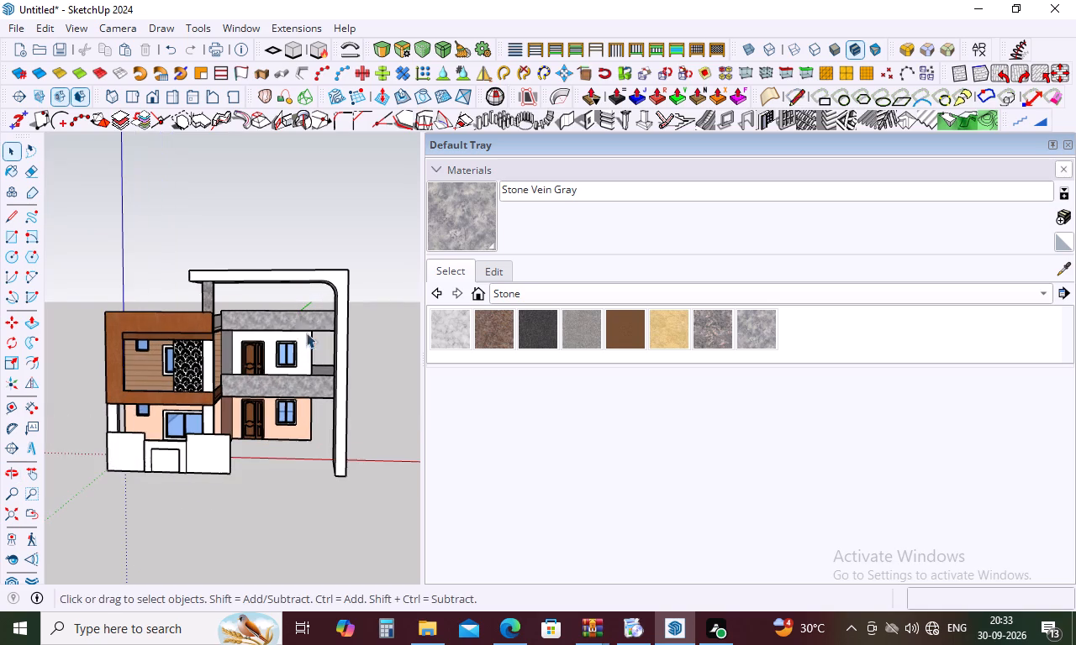
{"action": "left_click", "coordinate": [306, 354]}
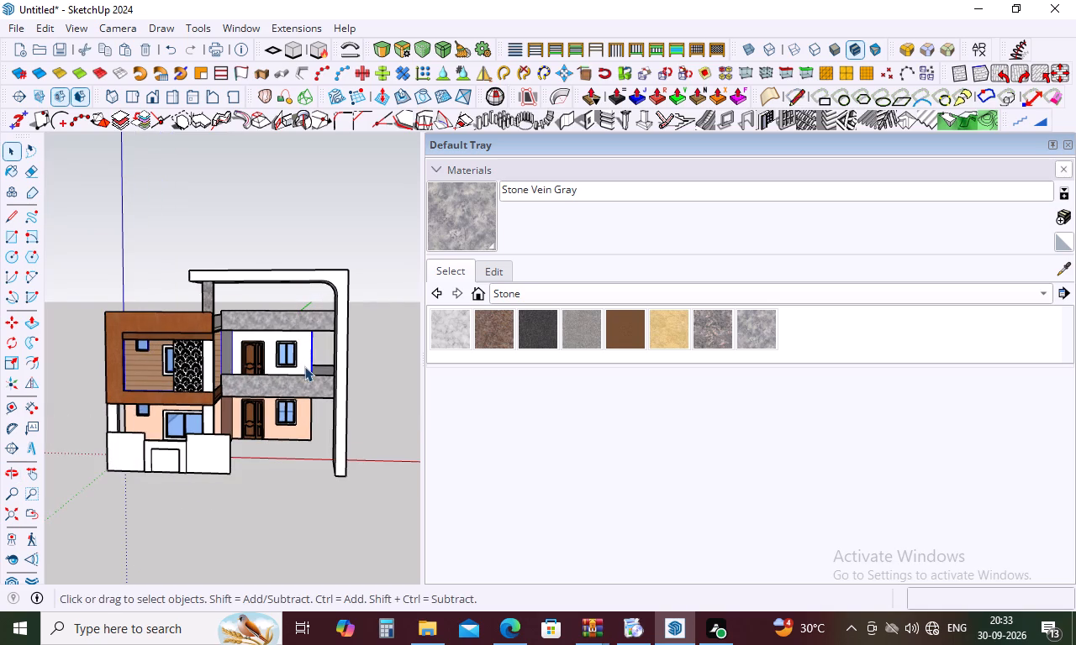
{"action": "left_click", "coordinate": [1044, 291]}
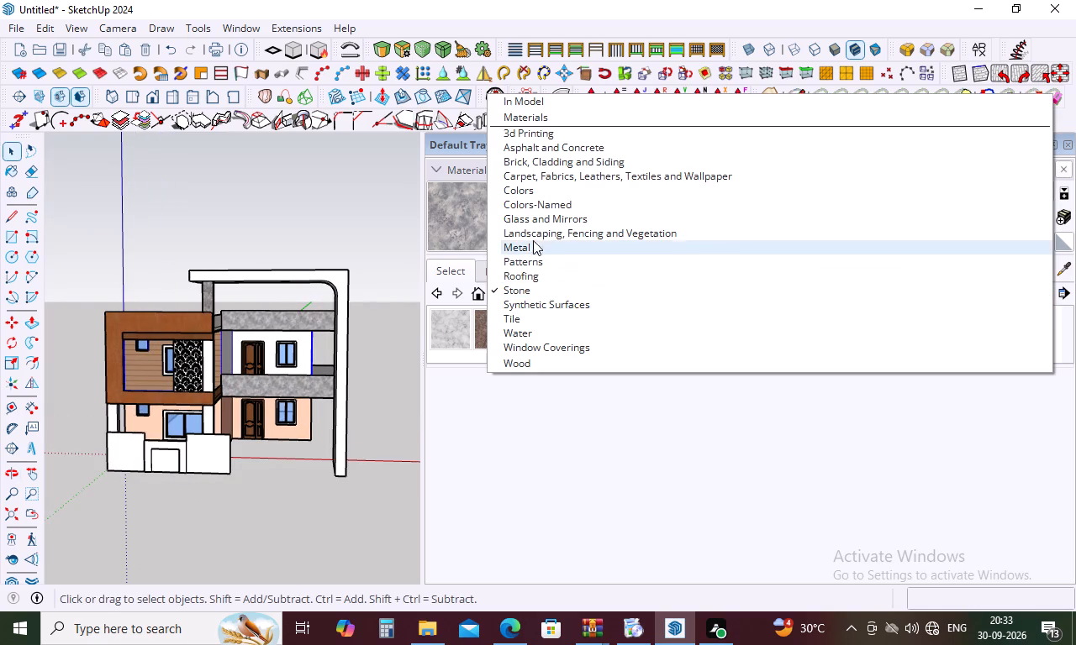
{"action": "left_click", "coordinate": [530, 192]}
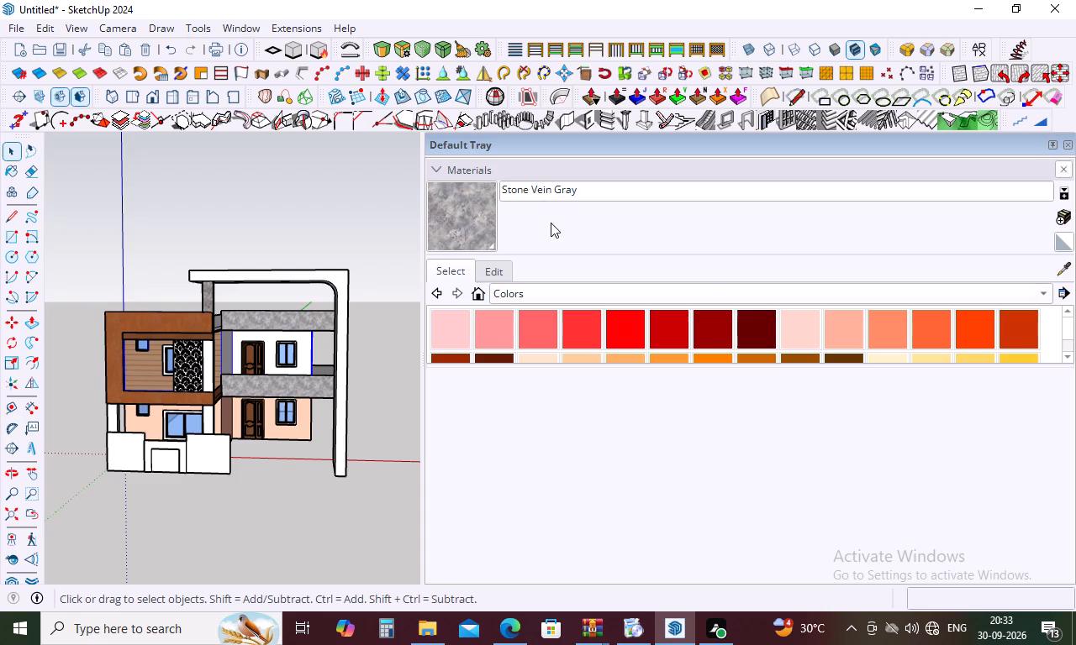
{"action": "left_click", "coordinate": [1061, 273]}
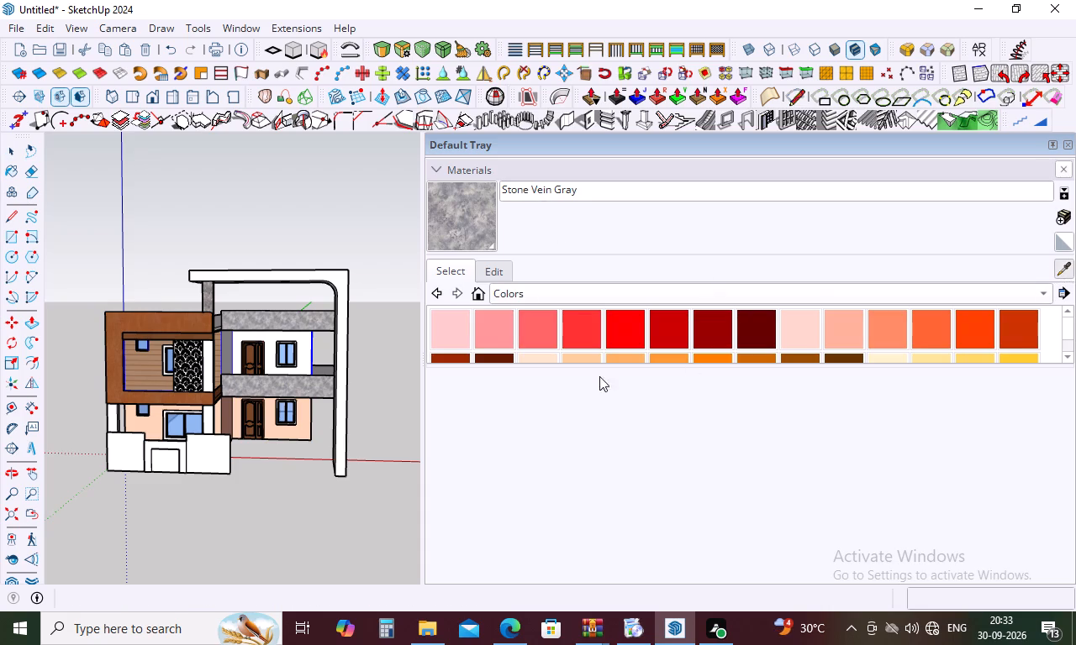
{"action": "left_click", "coordinate": [228, 417]}
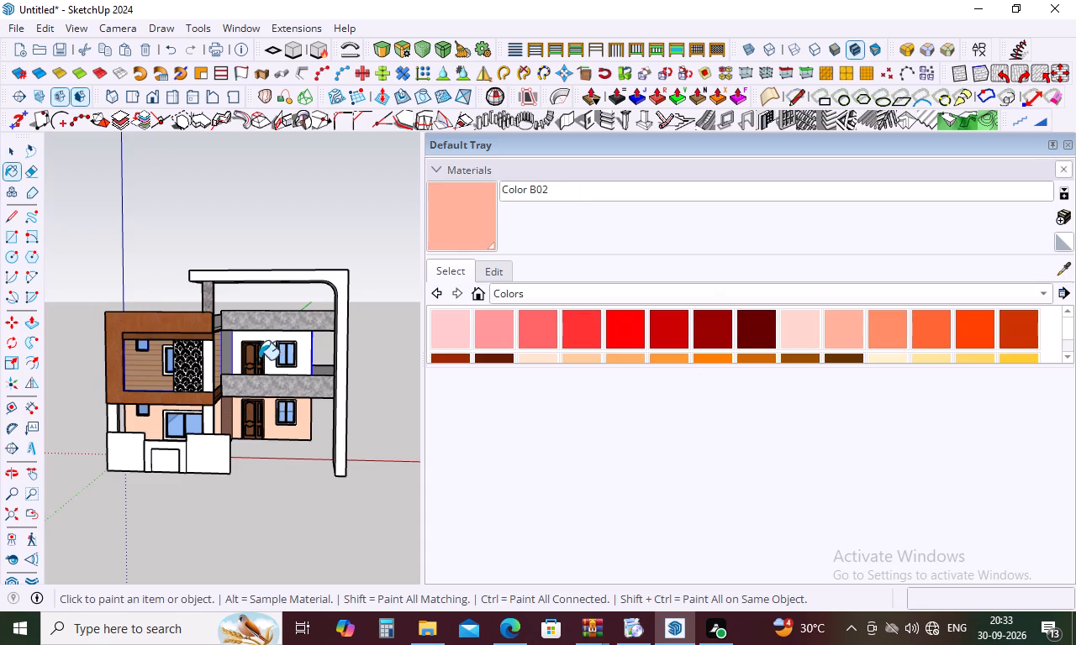
{"action": "left_click", "coordinate": [304, 341]}
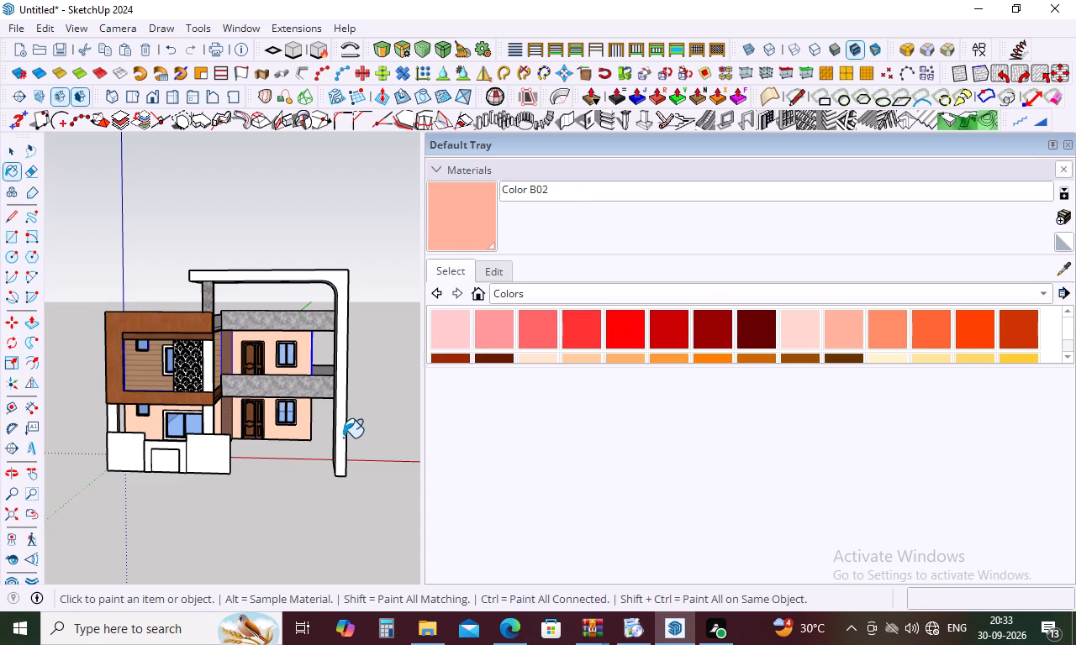
{"action": "key", "text": "space"}
Select all connected geometry of the stepped front wall and make it a group.
{"action": "middle_click_drag", "start_coordinate": [328, 459], "coordinate": [340, 409]}
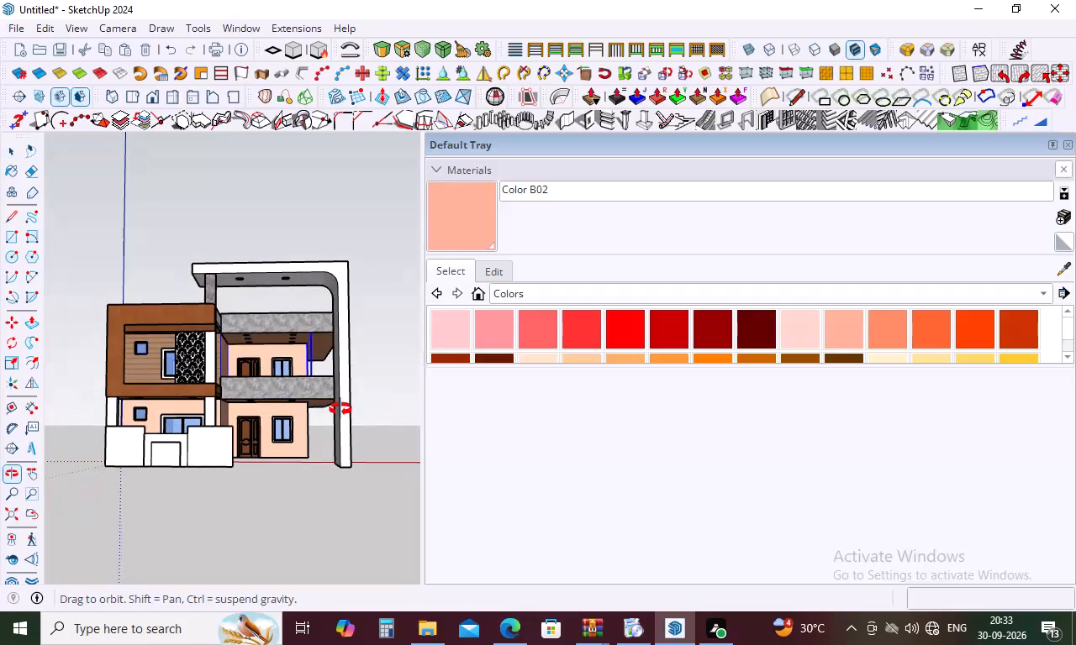
{"action": "middle_click_drag", "start_coordinate": [340, 409], "coordinate": [342, 418]}
{"action": "key", "text": "space"}
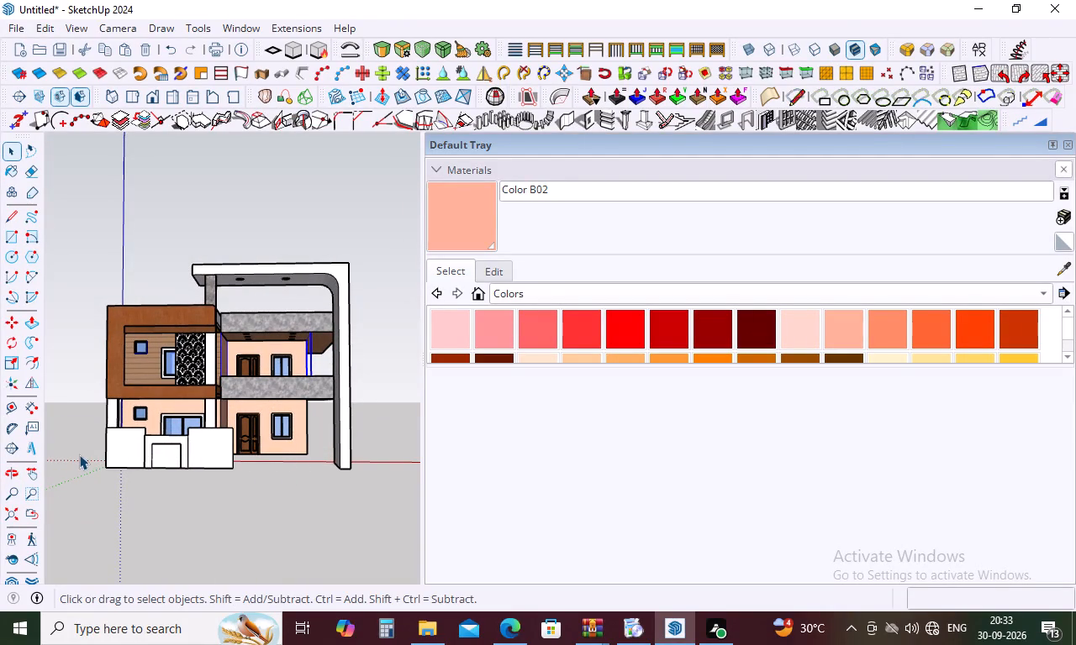
{"action": "left_click", "coordinate": [119, 442]}
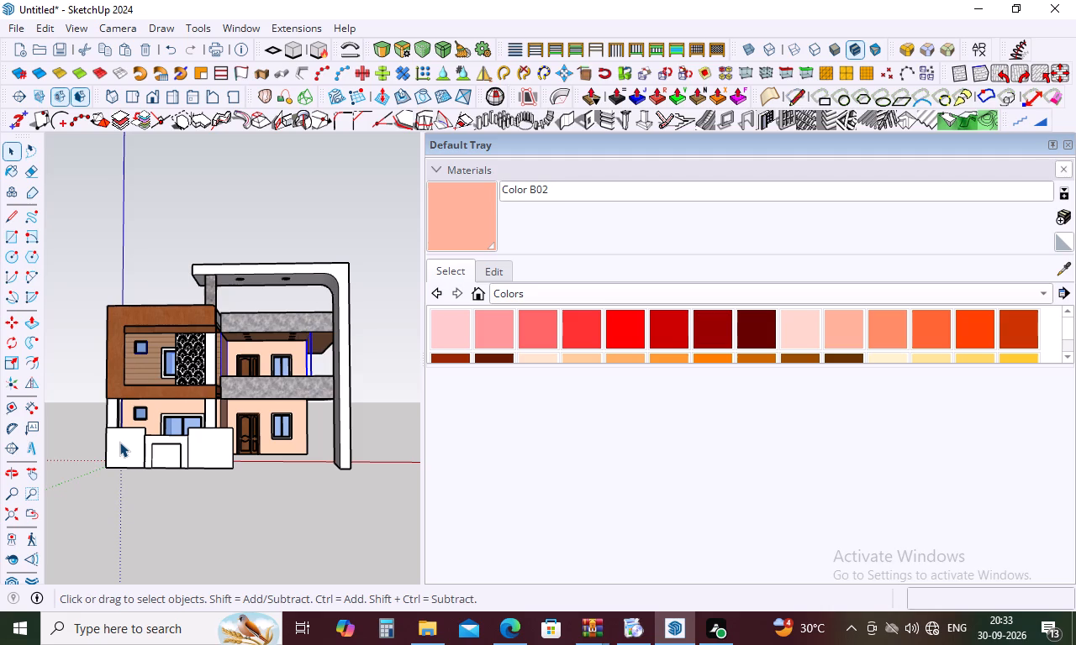
{"action": "triple_click", "coordinate": [207, 451]}
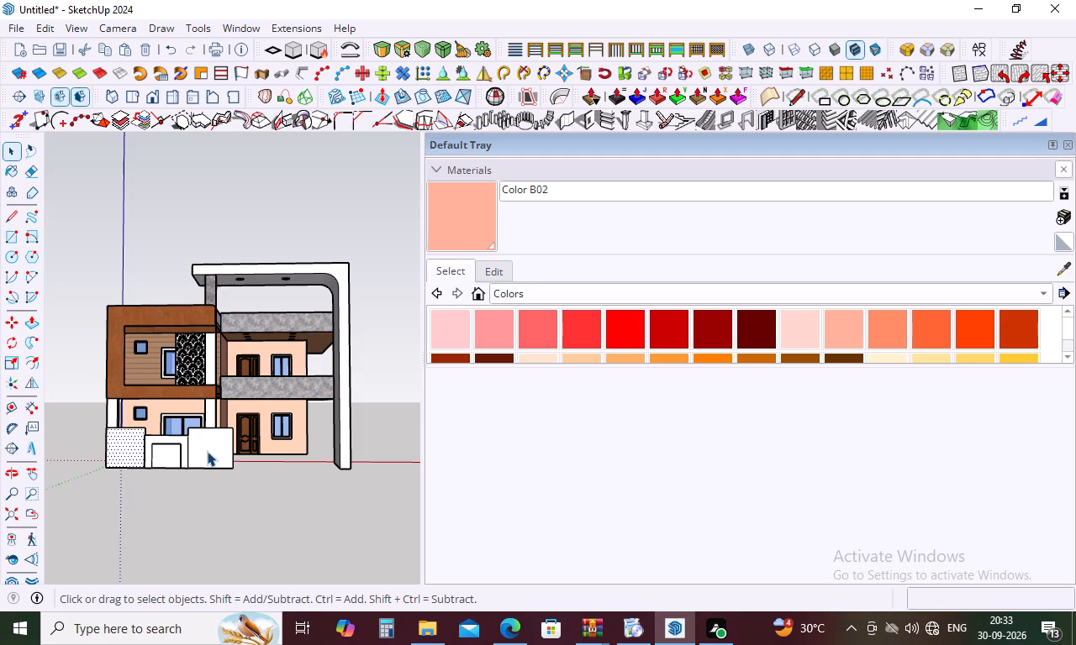
{"action": "right_click", "coordinate": [207, 451]}
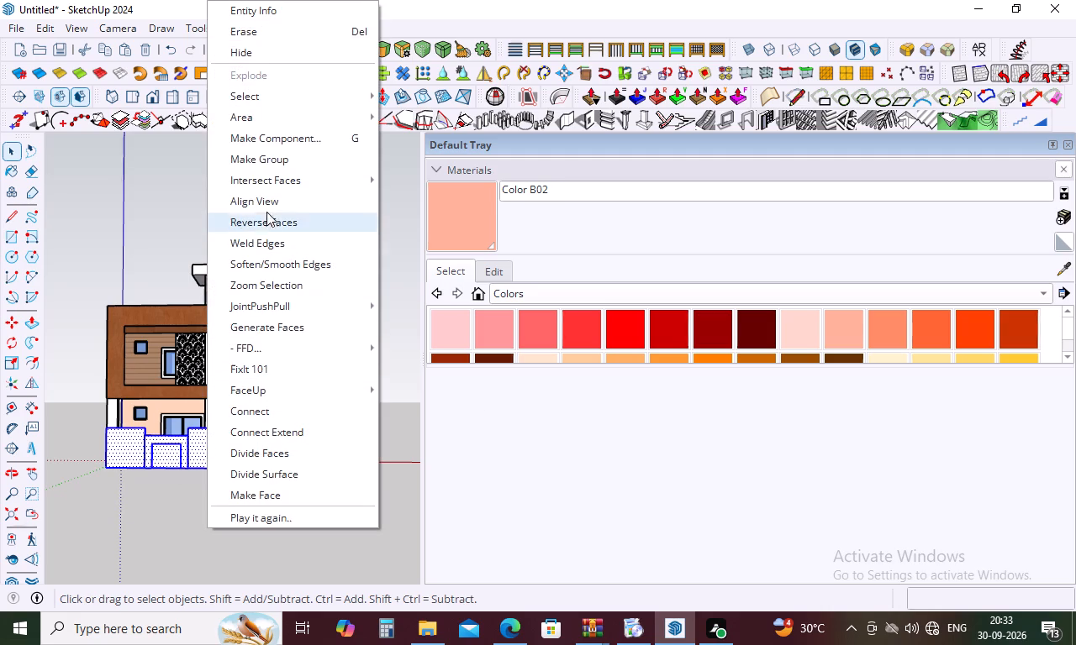
{"action": "left_click", "coordinate": [281, 164]}
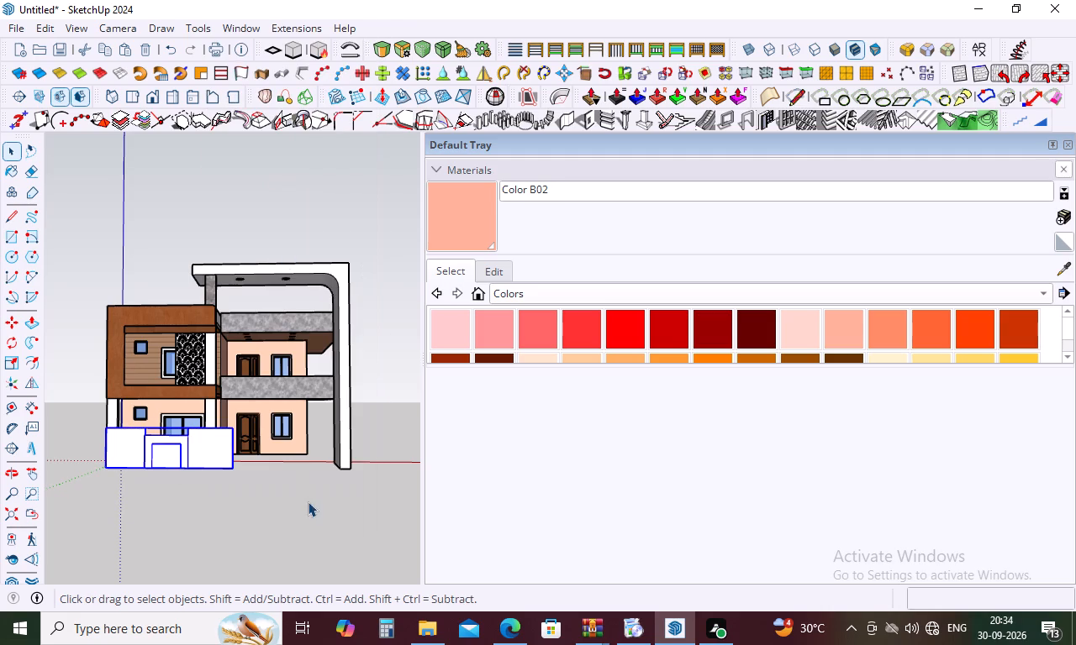
{"action": "left_click", "coordinate": [212, 437]}
{"action": "left_click", "coordinate": [258, 501]}
Inside the front wall group, try Color D06 on one taller side section, settling on Color D08 for both side sections.
{"action": "left_click", "coordinate": [204, 463]}
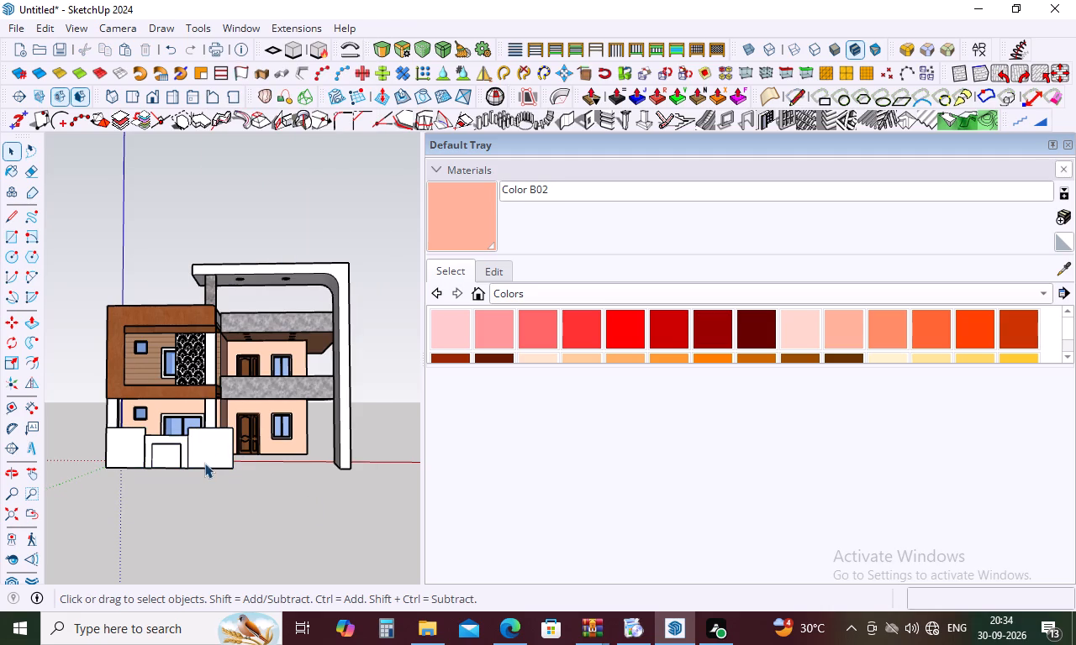
{"action": "double_click", "coordinate": [202, 458]}
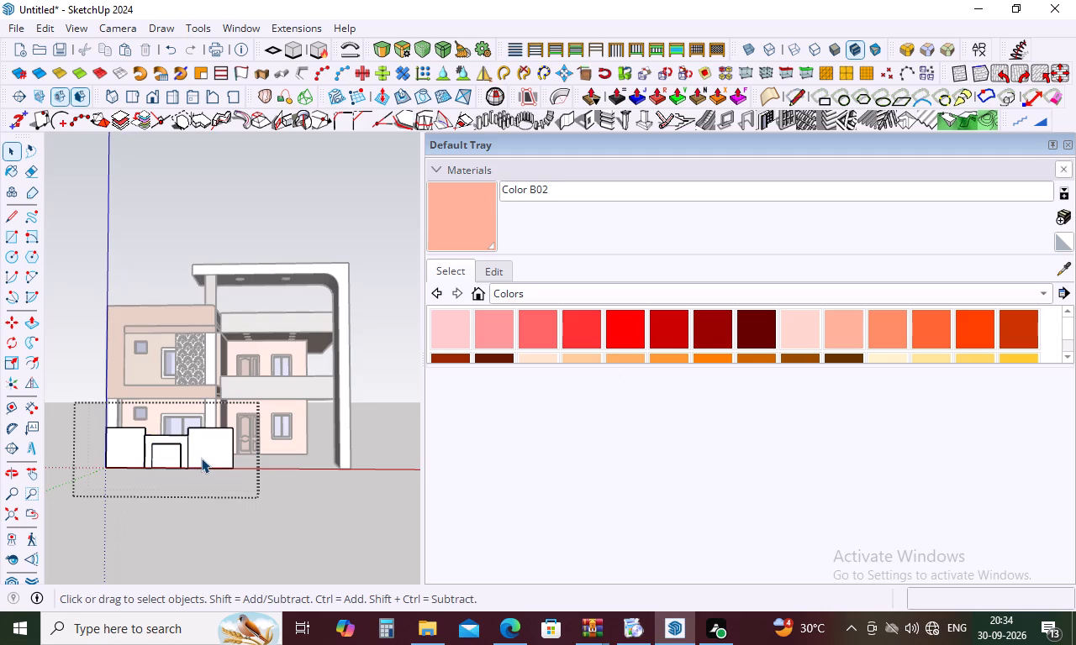
{"action": "left_click", "coordinate": [203, 456]}
{"action": "scroll", "coordinate": [844, 321], "scroll_direction": "down", "scroll_amount": 3}
{"action": "scroll", "coordinate": [844, 321], "scroll_direction": "up", "scroll_amount": 1}
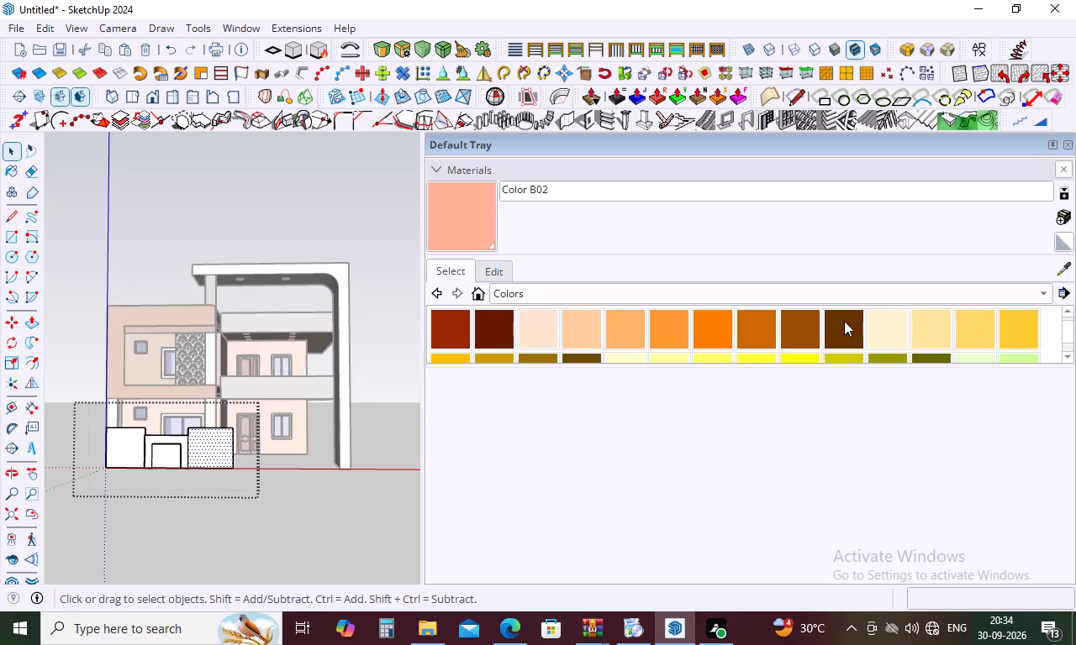
{"action": "left_click", "coordinate": [501, 359]}
{"action": "left_click", "coordinate": [201, 460]}
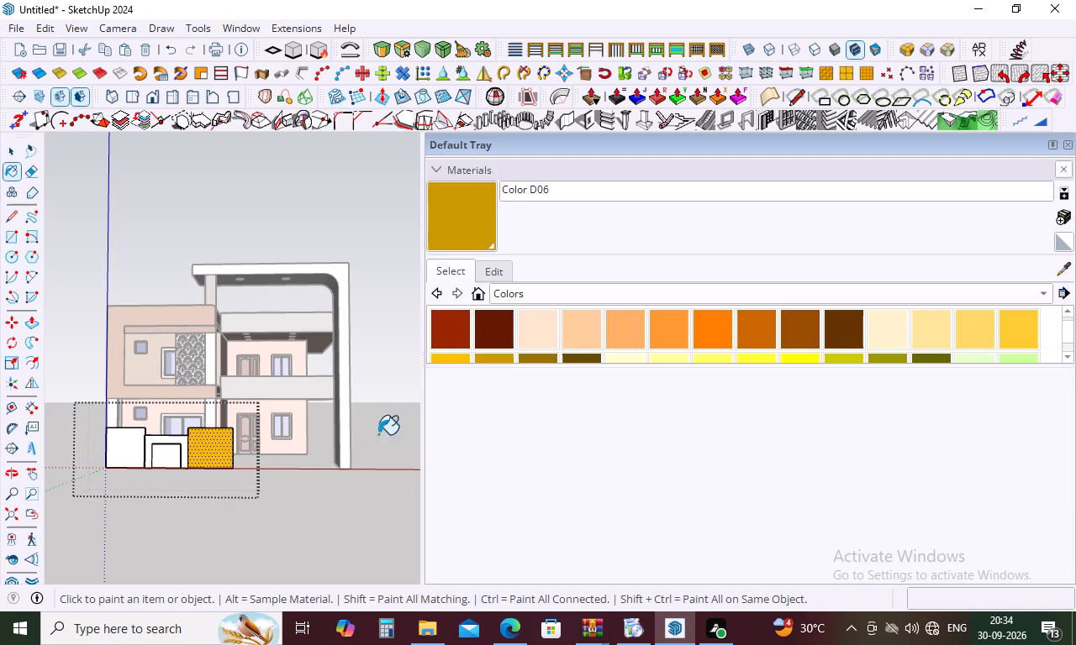
{"action": "left_click", "coordinate": [587, 358]}
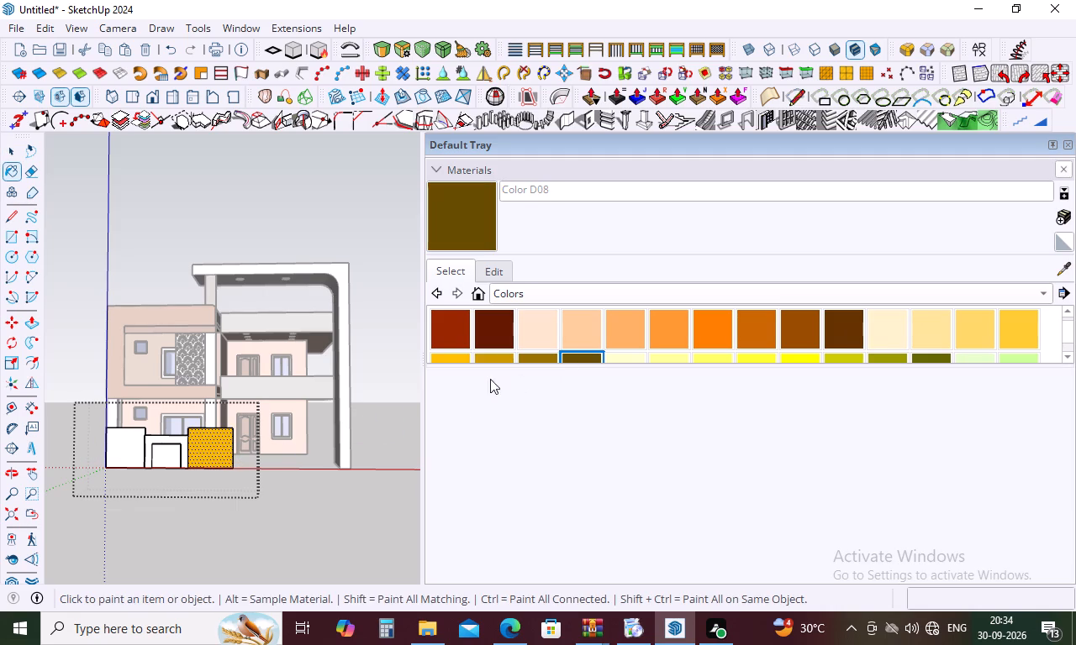
{"action": "left_click", "coordinate": [213, 452]}
{"action": "left_click", "coordinate": [121, 454]}
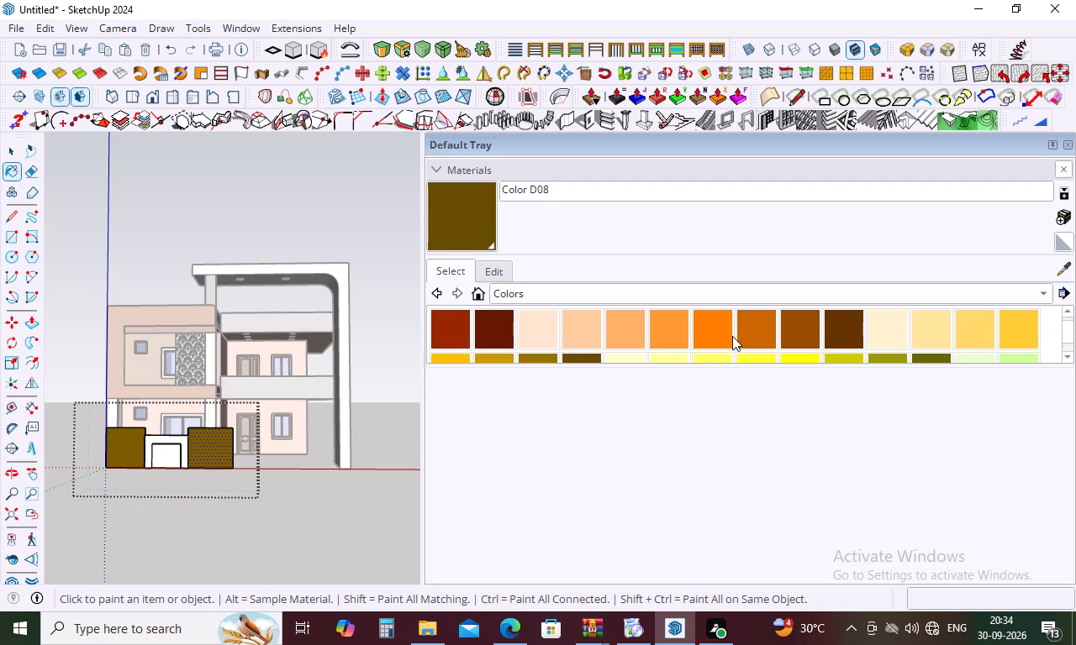
Try Color C05 on the front wall's framed centre panel, settle on Color C03, and leave the group.
{"action": "left_click", "coordinate": [722, 328]}
{"action": "left_click", "coordinate": [166, 453]}
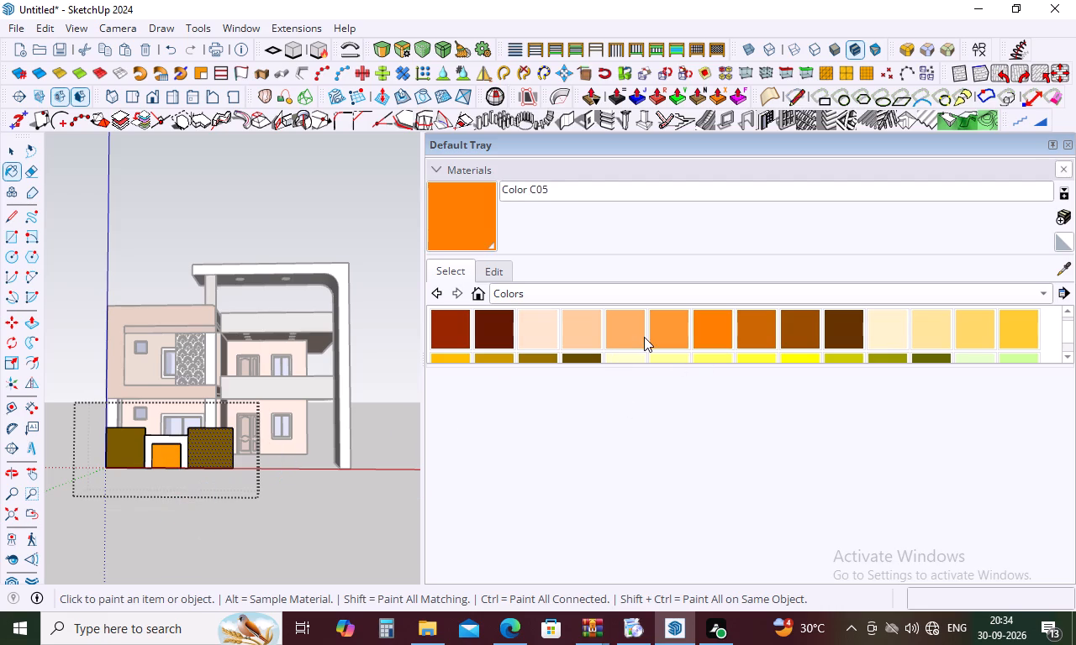
{"action": "left_click", "coordinate": [637, 330]}
{"action": "left_click", "coordinate": [171, 455]}
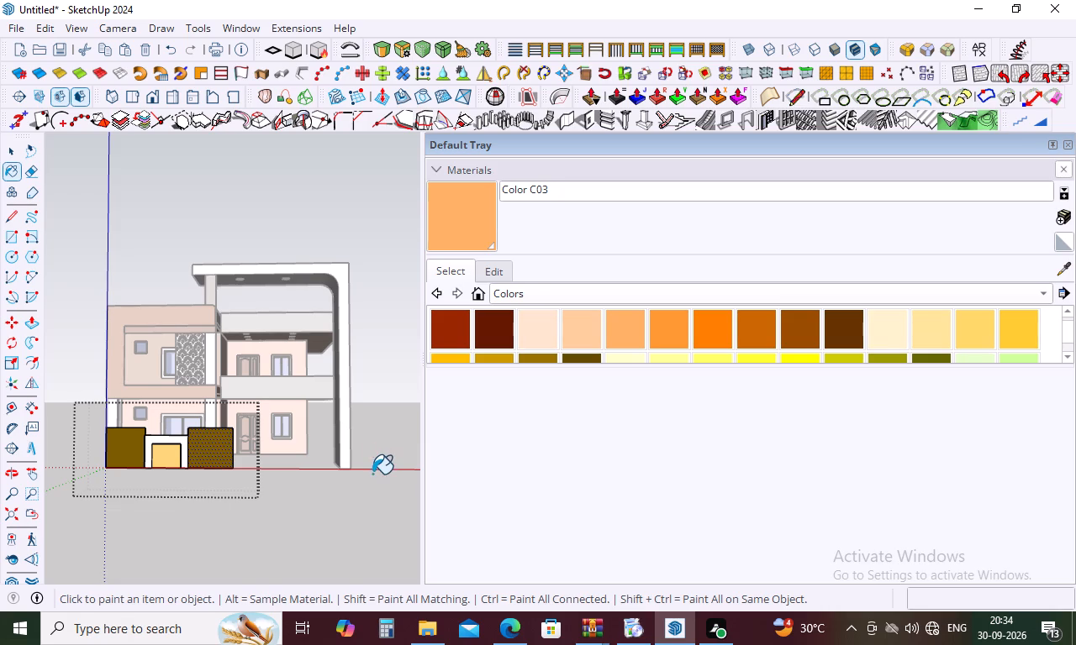
{"action": "key", "text": "space"}
{"action": "left_click", "coordinate": [296, 558]}
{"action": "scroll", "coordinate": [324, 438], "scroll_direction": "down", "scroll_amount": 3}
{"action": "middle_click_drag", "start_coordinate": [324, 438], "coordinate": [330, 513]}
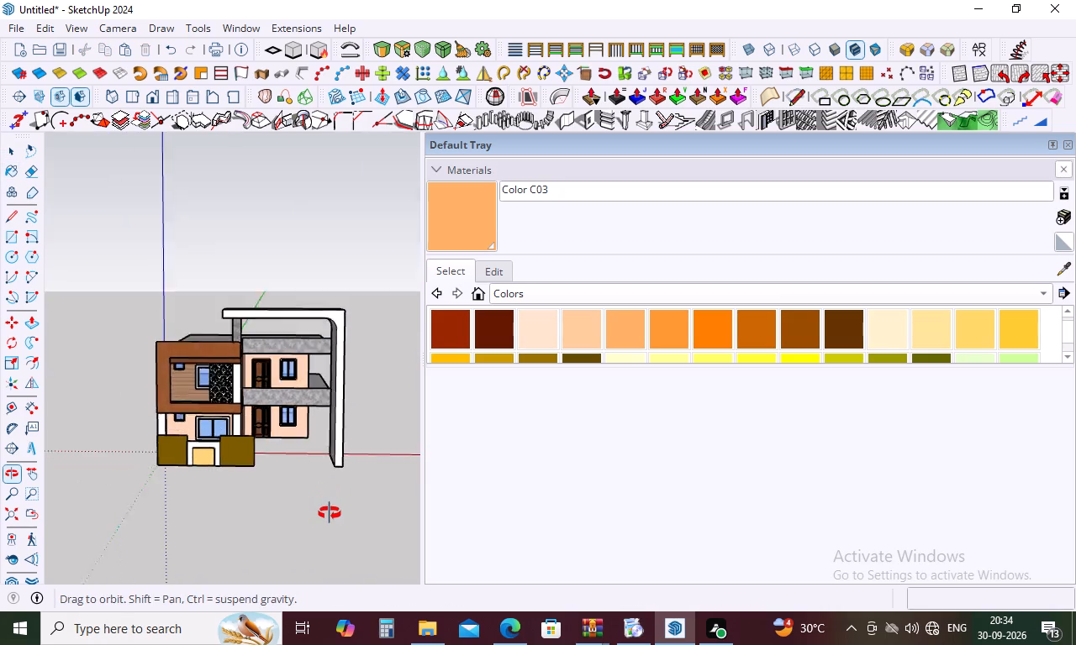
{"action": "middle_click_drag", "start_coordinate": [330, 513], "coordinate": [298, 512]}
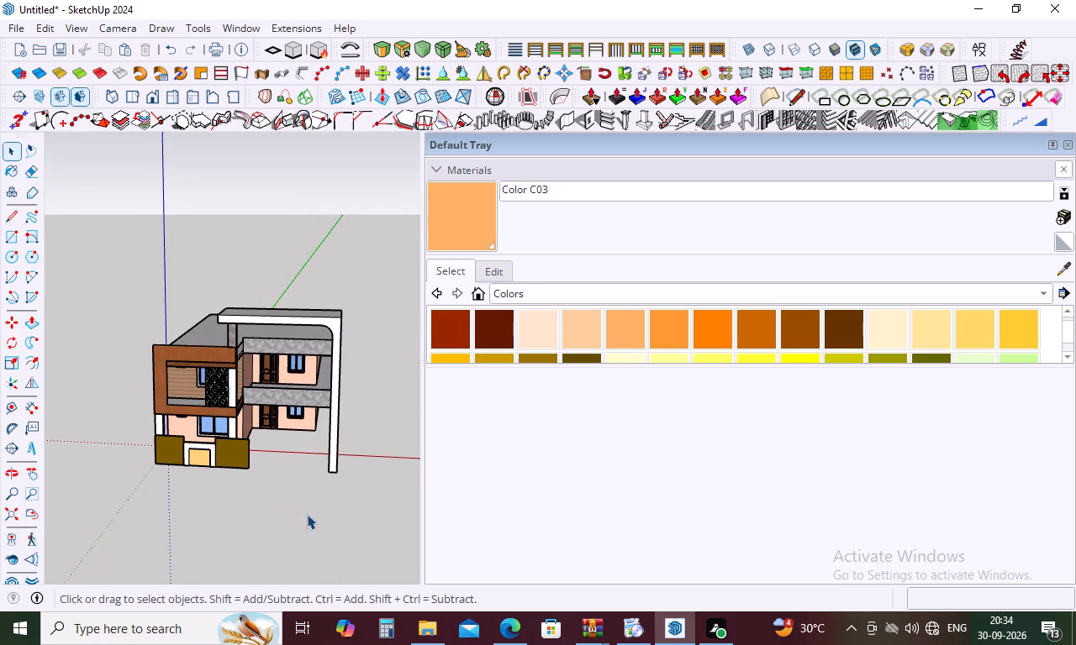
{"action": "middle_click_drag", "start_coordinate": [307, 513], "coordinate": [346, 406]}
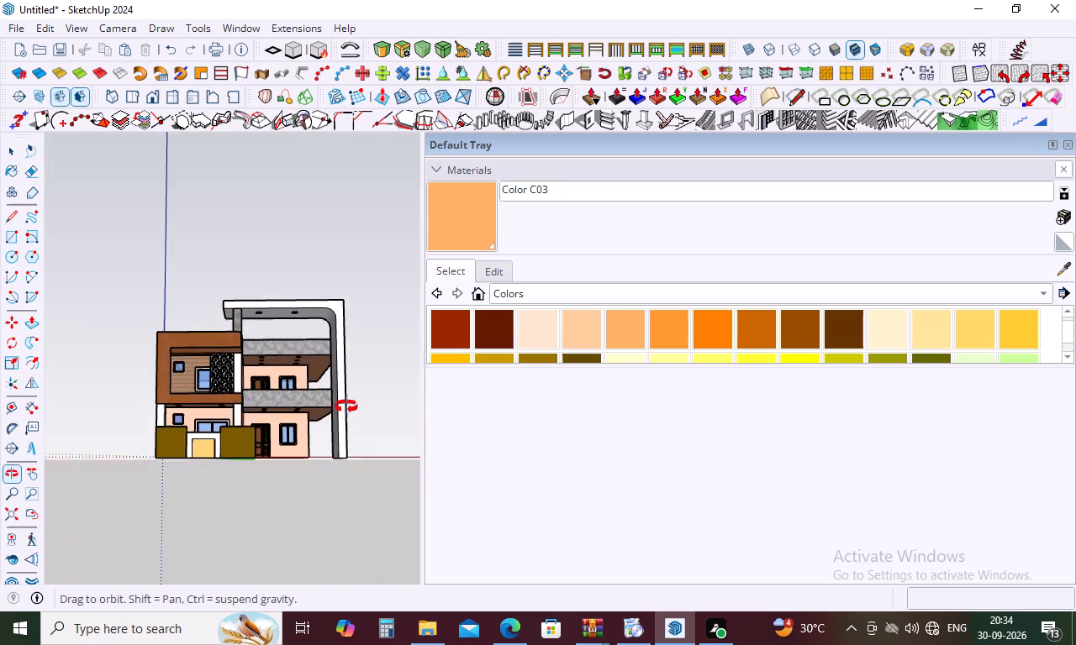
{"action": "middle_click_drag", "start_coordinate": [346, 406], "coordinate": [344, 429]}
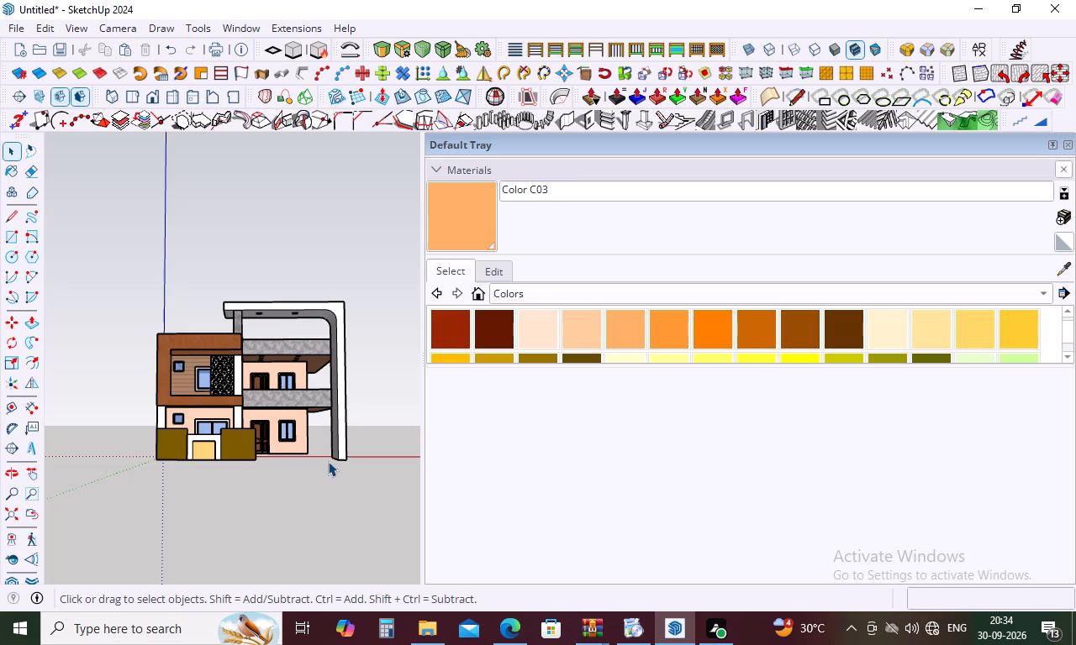
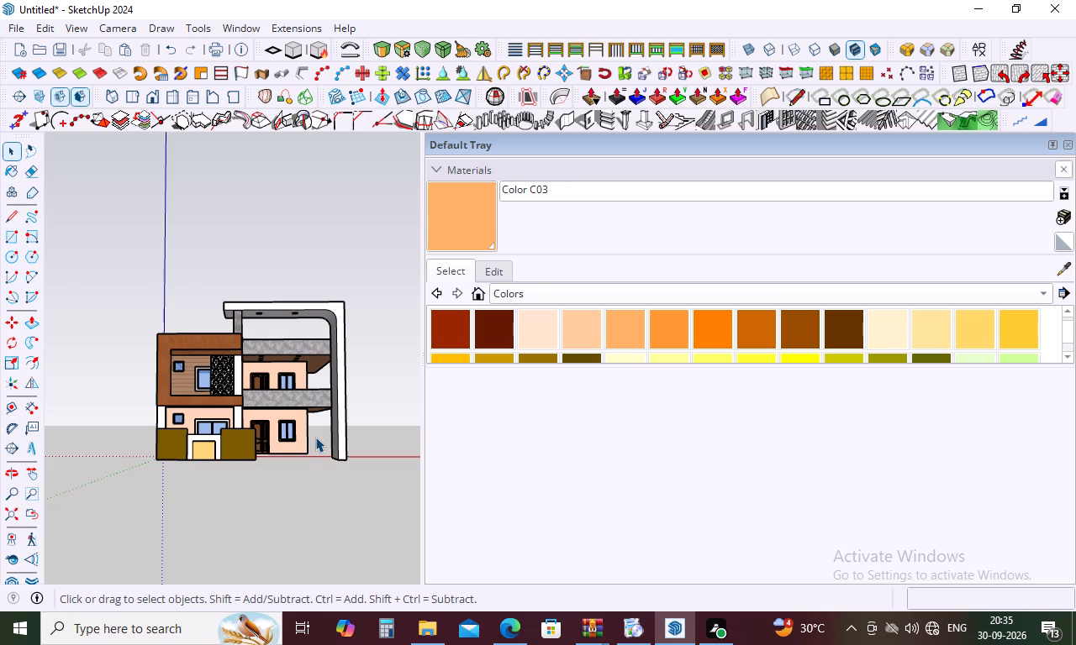
Hide the tray holding the Materials palette to free up the modelling view.
{"action": "left_click", "coordinate": [224, 502]}
{"action": "key", "text": "space"}
{"action": "left_click", "coordinate": [1063, 144]}
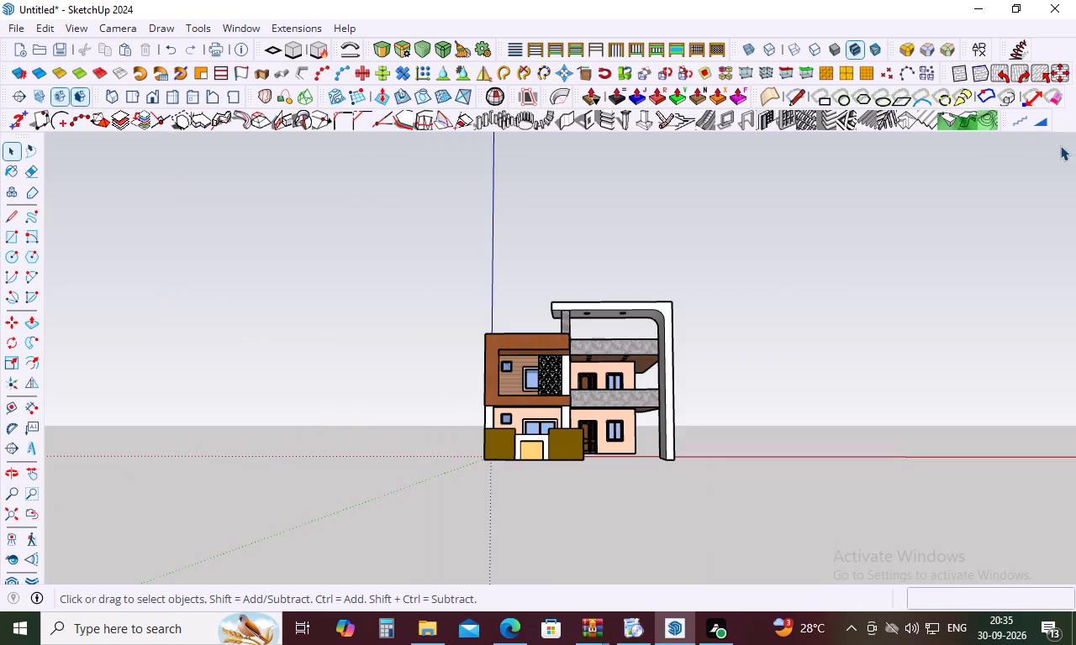
Search 3D Warehouse for "main gate".
{"action": "left_click", "coordinate": [253, 30]}
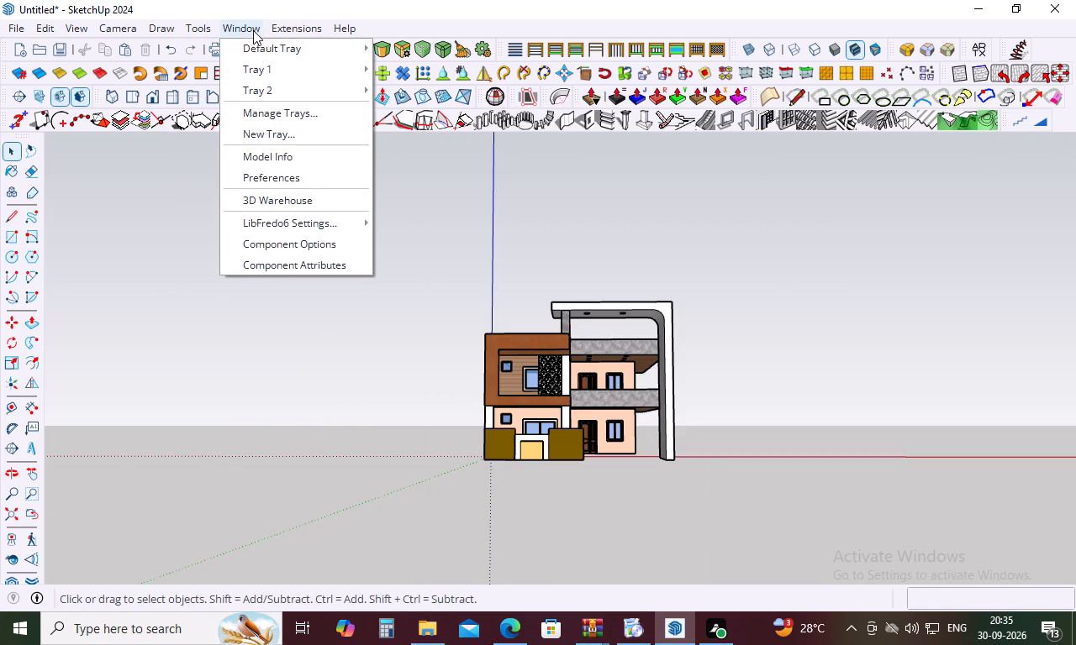
{"action": "left_click", "coordinate": [257, 196]}
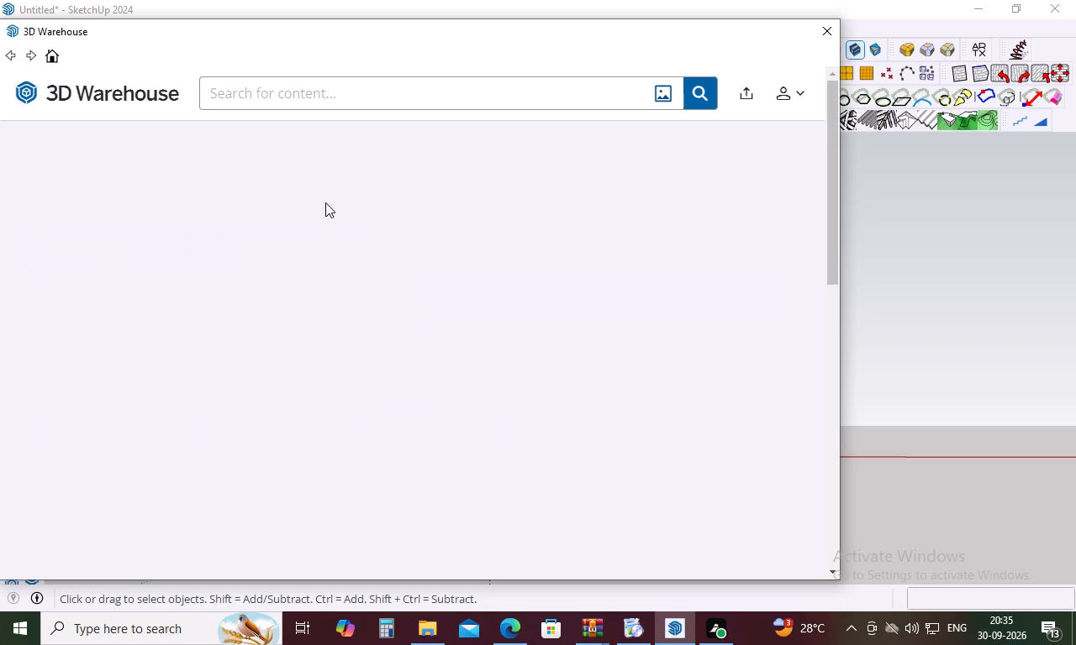
{"action": "left_click", "coordinate": [372, 87]}
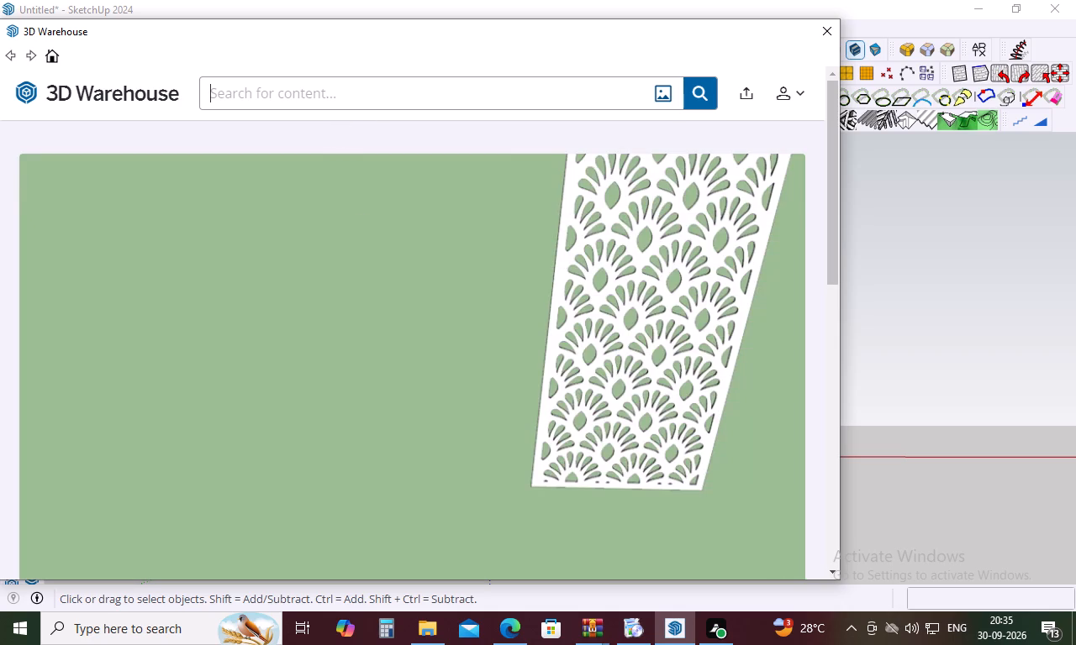
{"action": "type", "text": "mai"}
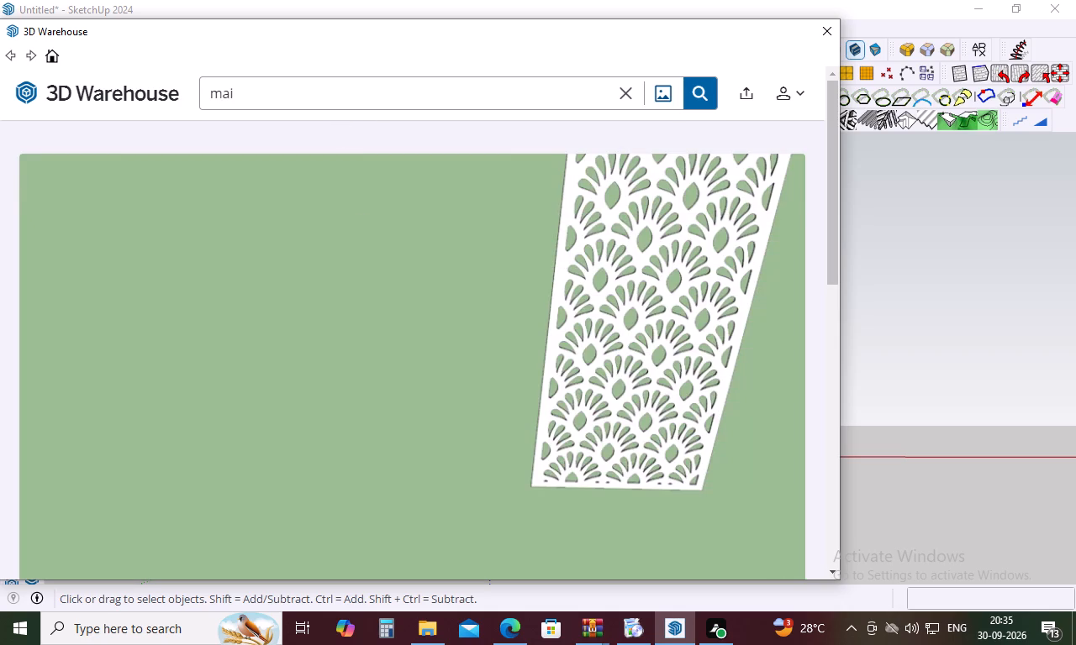
{"action": "type", "text": "n gate"}
{"action": "left_click", "coordinate": [698, 93]}
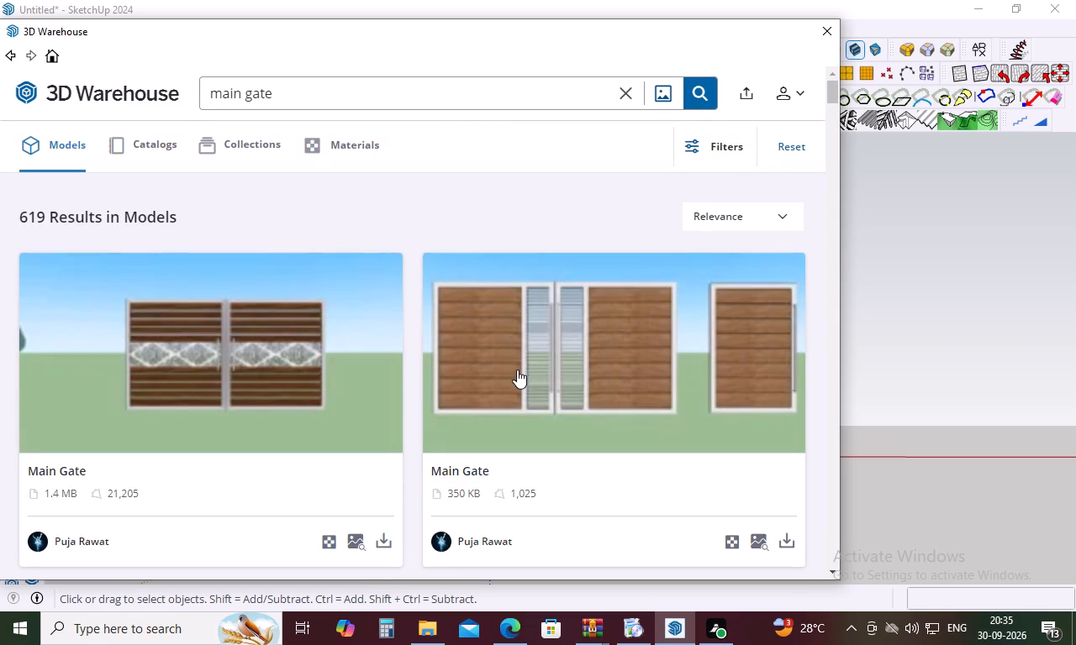
Browse the main gate models for a double-leaf gate that suits the house.
{"action": "scroll", "coordinate": [525, 329], "scroll_direction": "down", "scroll_amount": 11}
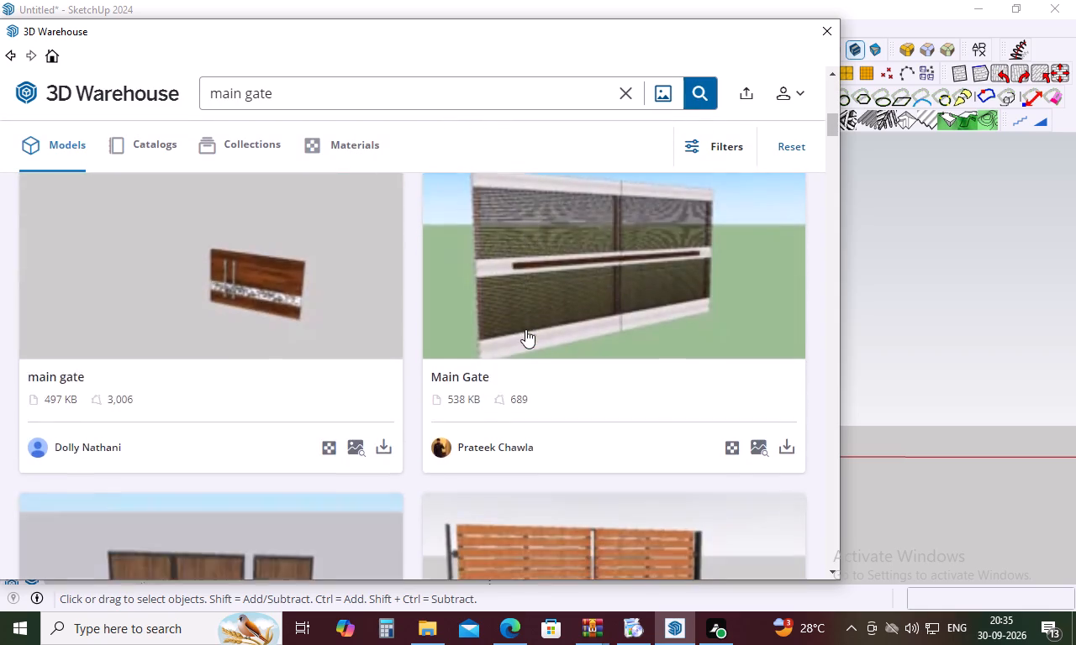
{"action": "scroll", "coordinate": [525, 329], "scroll_direction": "down", "scroll_amount": 9}
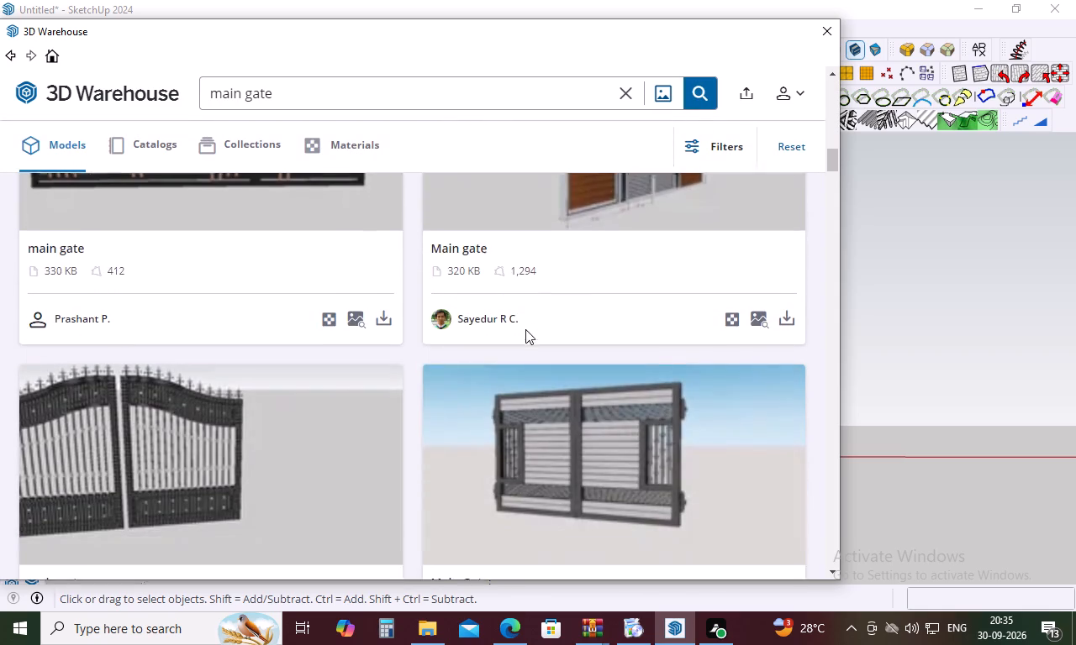
{"action": "scroll", "coordinate": [525, 329], "scroll_direction": "down", "scroll_amount": 6}
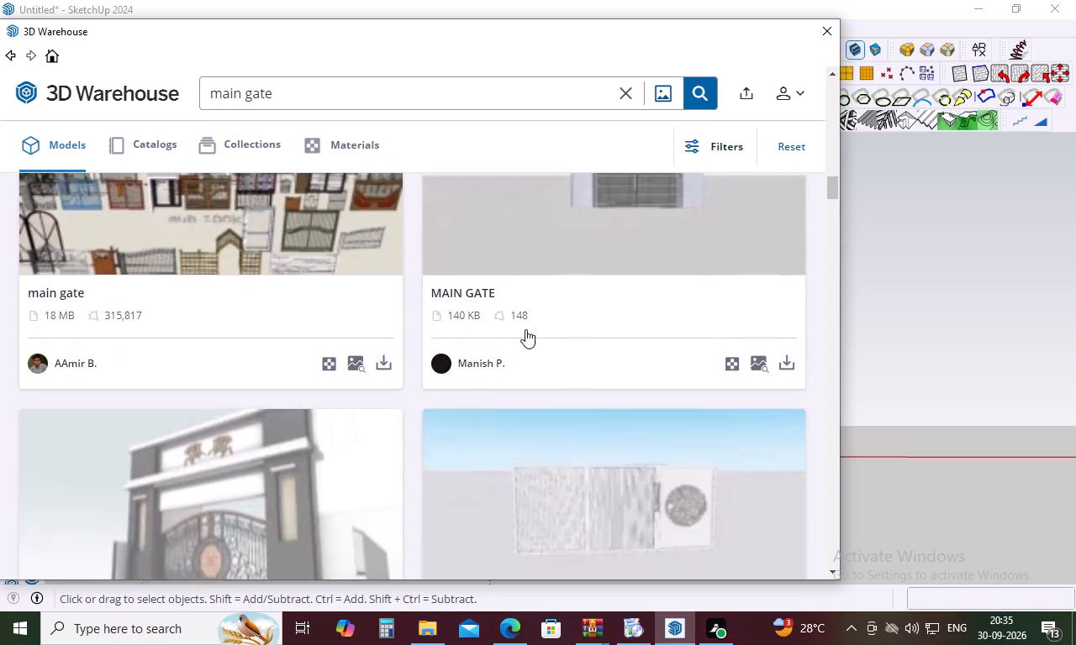
{"action": "scroll", "coordinate": [525, 329], "scroll_direction": "down", "scroll_amount": 10}
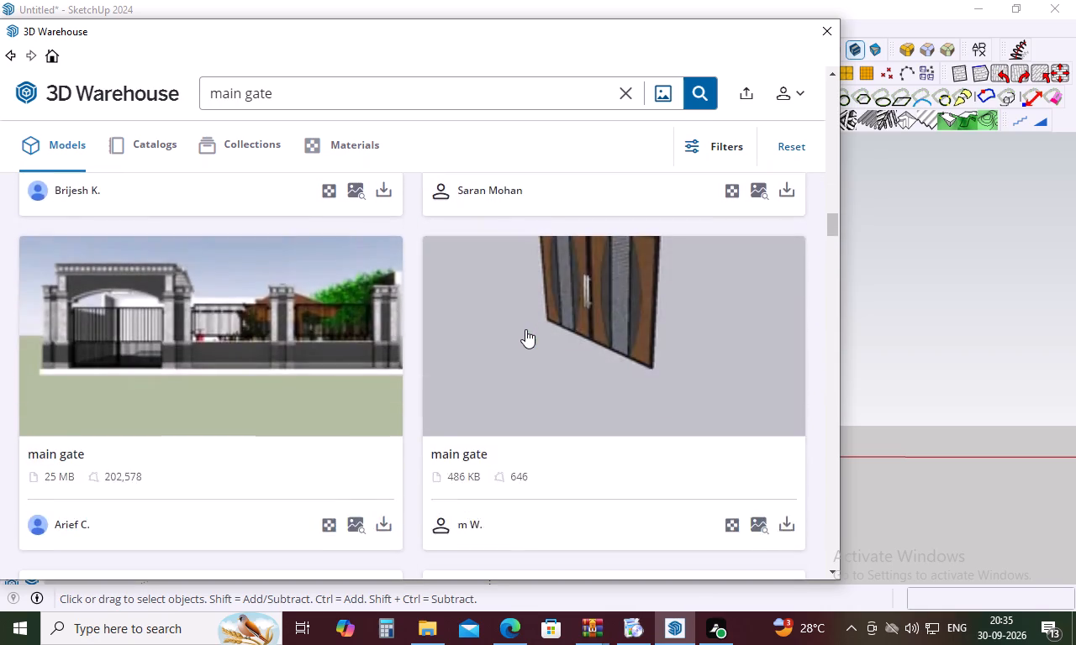
{"action": "scroll", "coordinate": [525, 329], "scroll_direction": "down", "scroll_amount": 13}
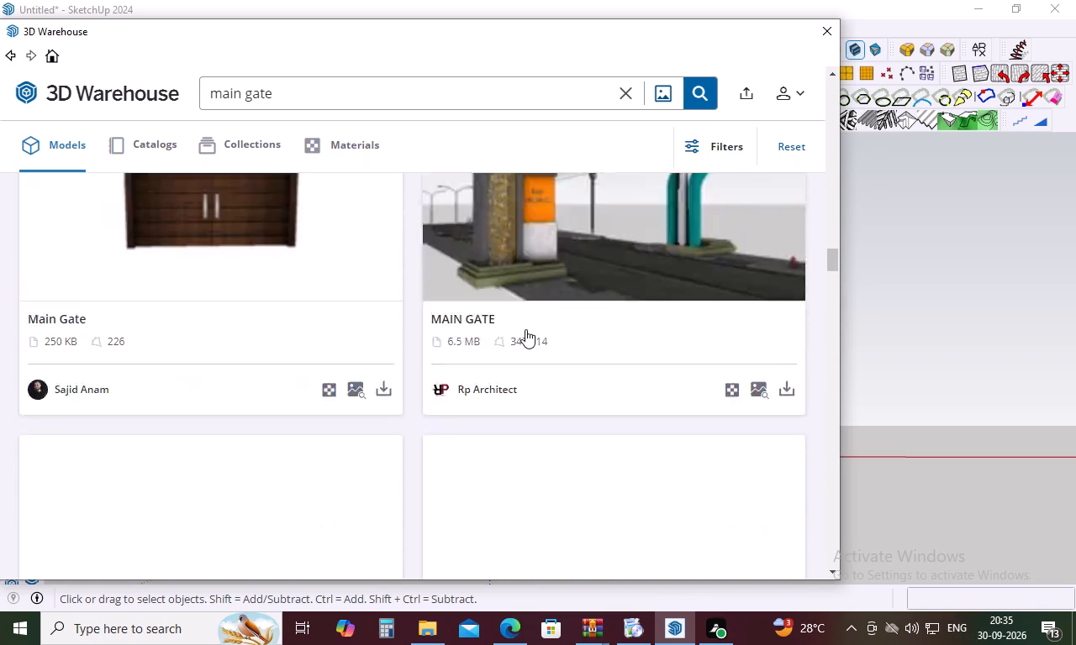
{"action": "scroll", "coordinate": [525, 329], "scroll_direction": "down", "scroll_amount": 5}
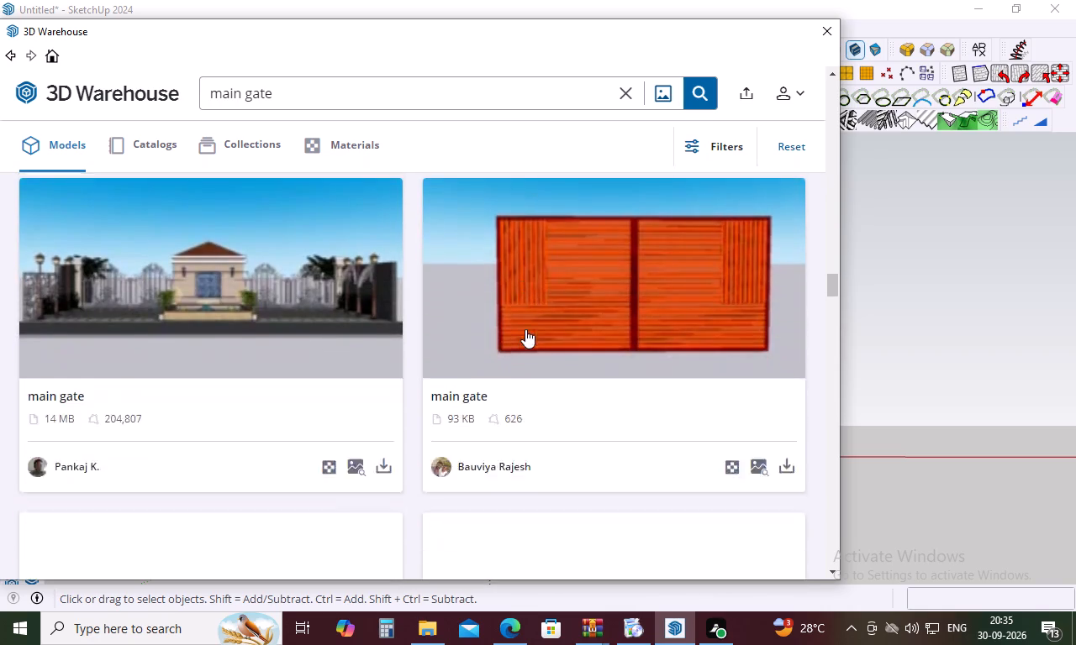
{"action": "scroll", "coordinate": [525, 329], "scroll_direction": "down", "scroll_amount": 9}
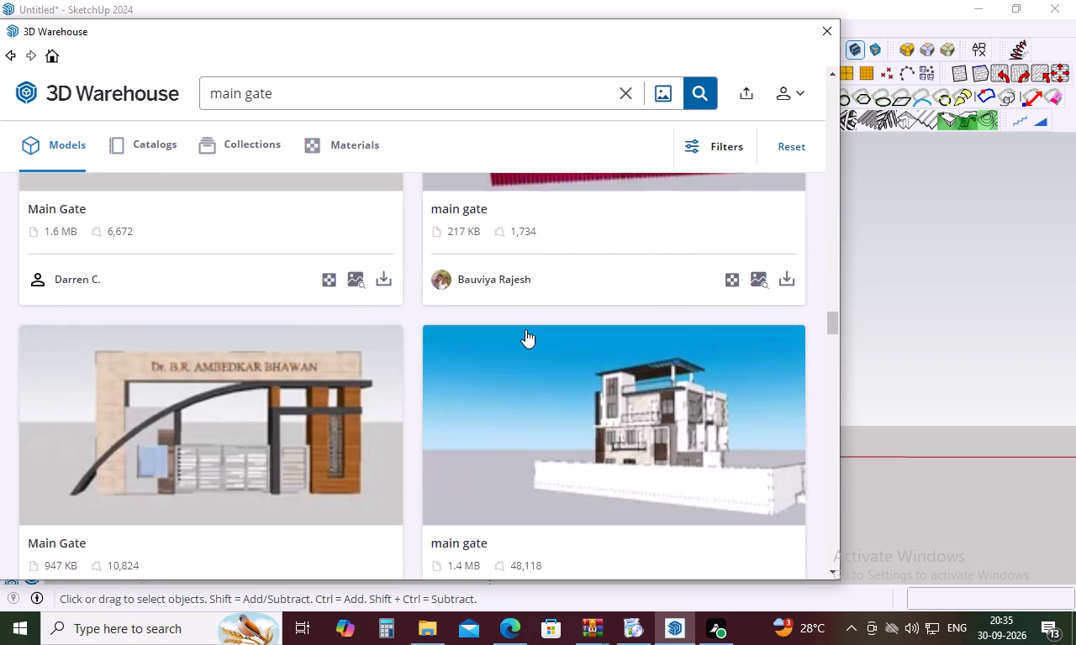
{"action": "scroll", "coordinate": [525, 329], "scroll_direction": "up", "scroll_amount": 4}
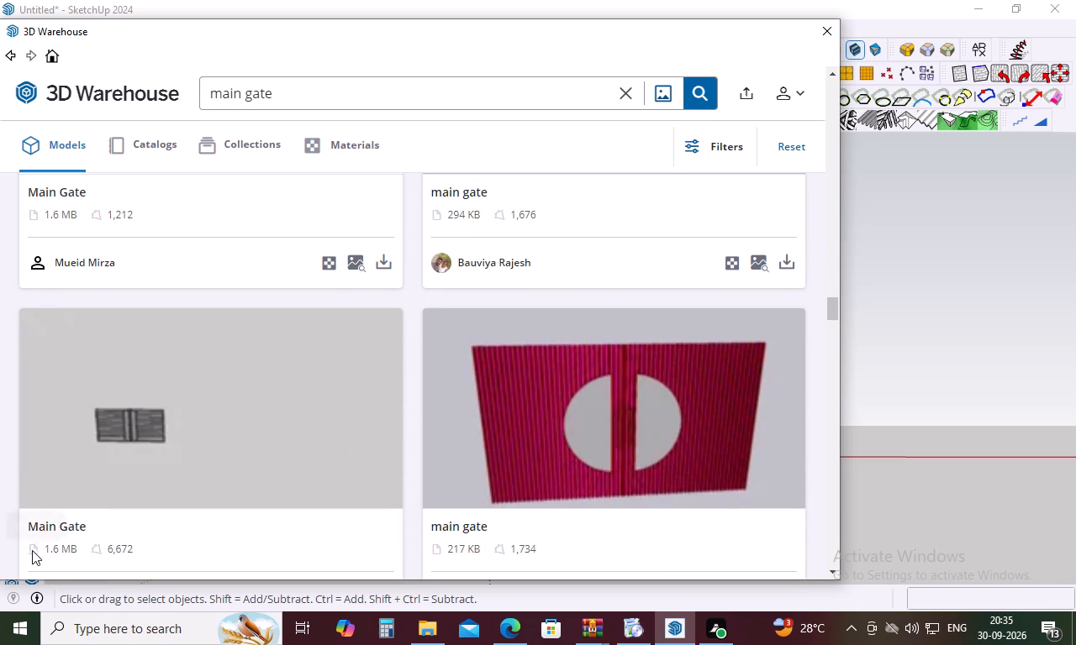
Download the 1.6 MB dark slatted Main Gate into the model and place it in front of the carport opening.
{"action": "left_click", "coordinate": [61, 532]}
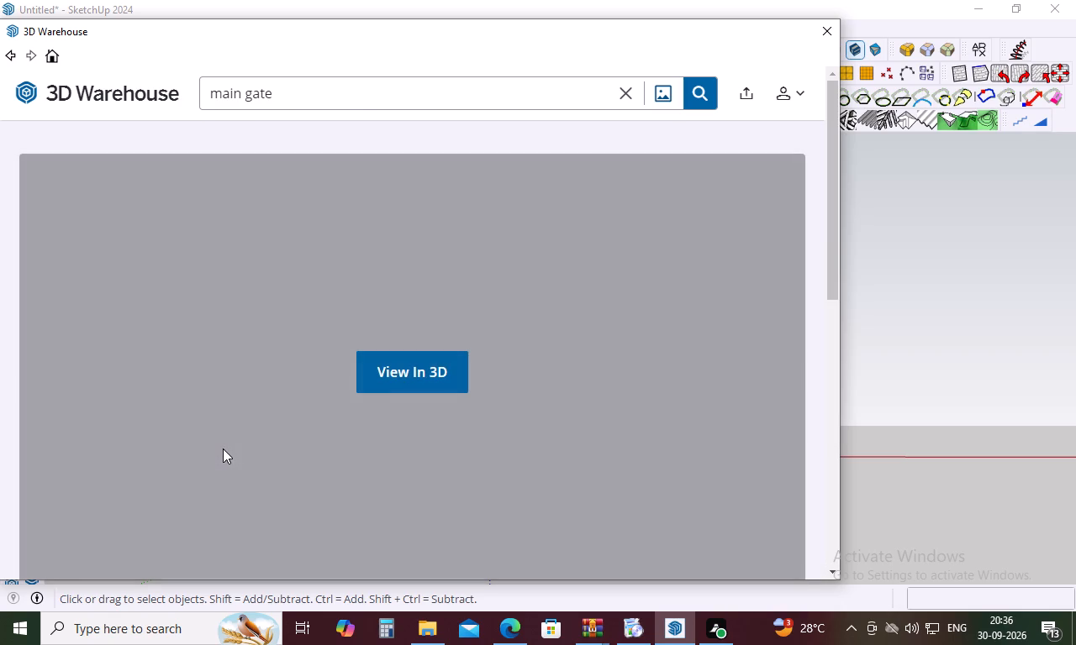
{"action": "left_click", "coordinate": [388, 377]}
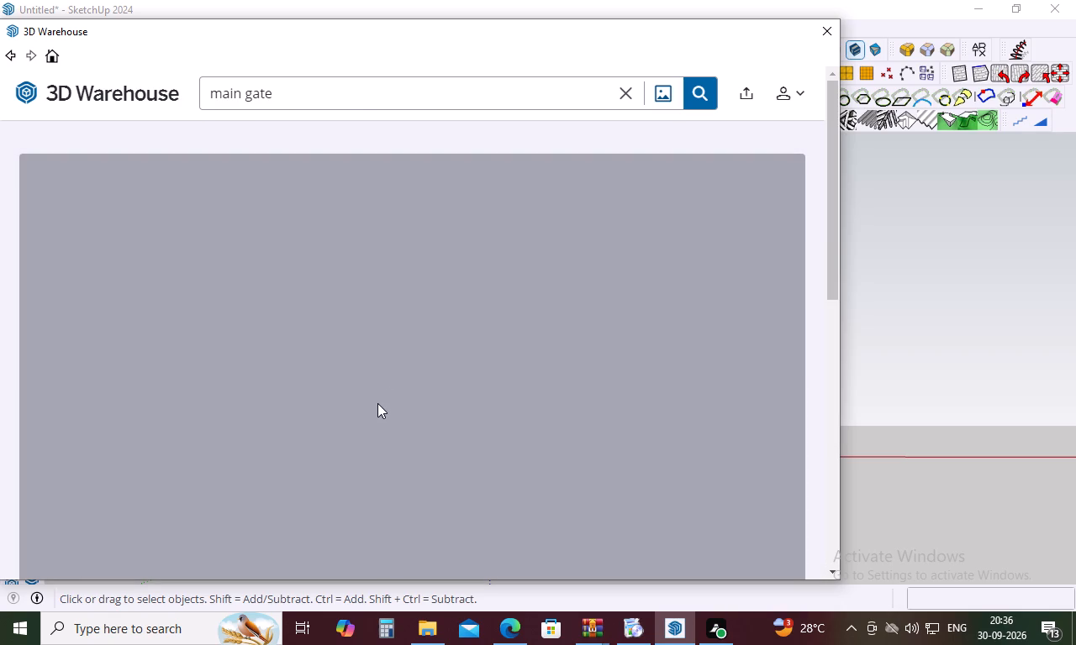
{"action": "scroll", "coordinate": [377, 392], "scroll_direction": "down", "scroll_amount": 5}
{"action": "left_click", "coordinate": [642, 276]}
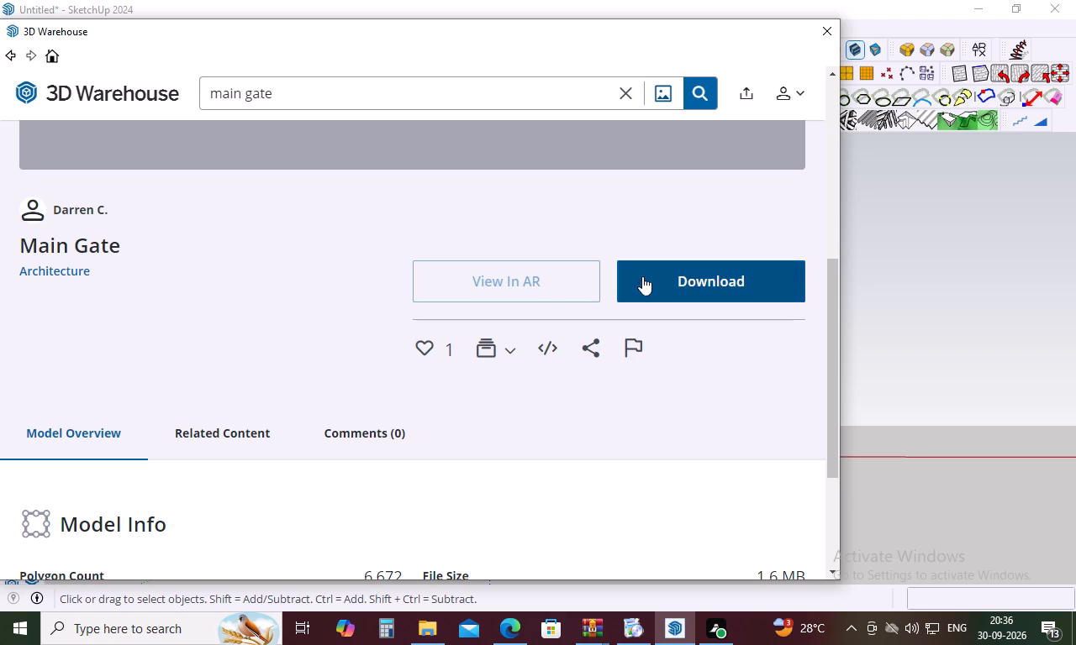
{"action": "left_click", "coordinate": [365, 328]}
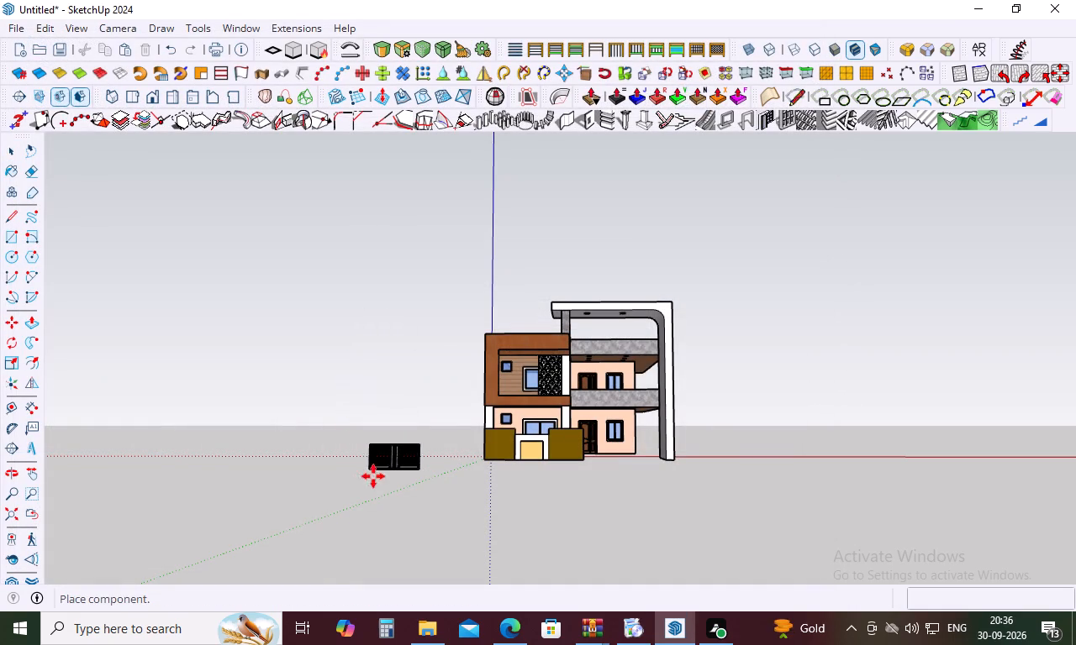
{"action": "left_click", "coordinate": [605, 468]}
Move the gate by its lower corner about 1' 9" within the opening between the olive boundary wall and the tall frame column.
{"action": "scroll", "coordinate": [672, 461], "scroll_direction": "up", "scroll_amount": 12}
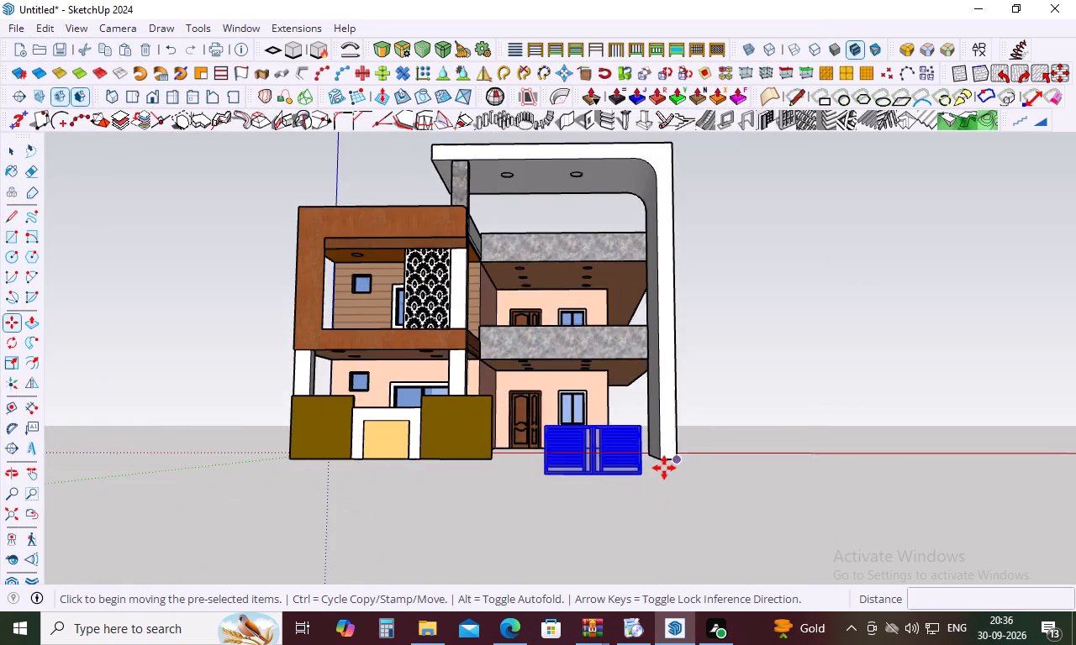
{"action": "scroll", "coordinate": [664, 468], "scroll_direction": "up", "scroll_amount": 4}
{"action": "left_click", "coordinate": [545, 471]}
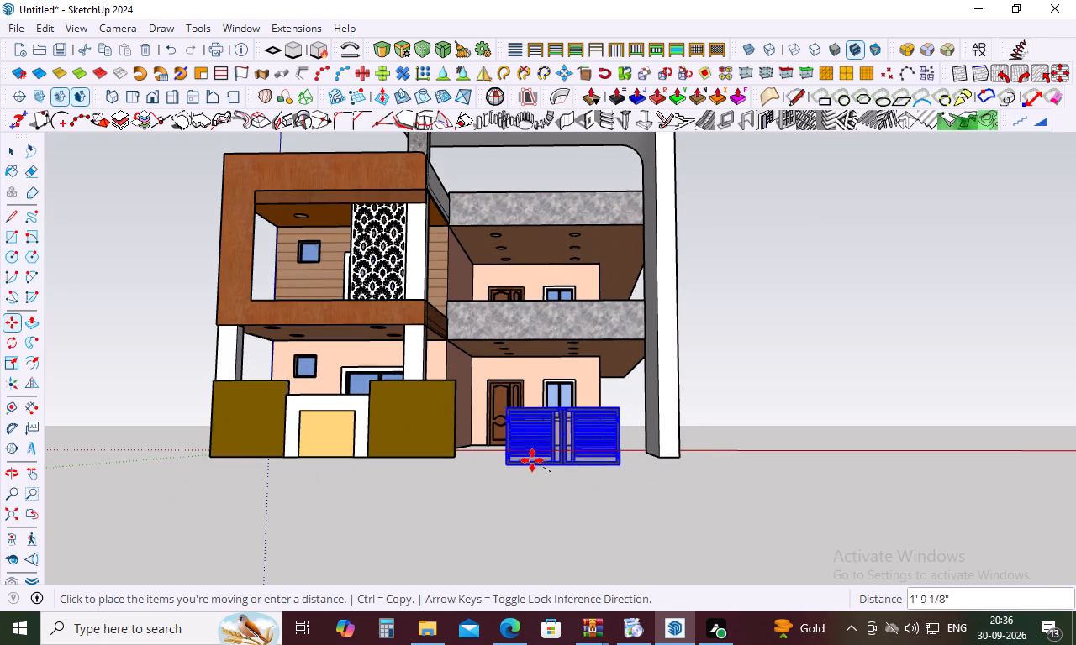
{"action": "left_click", "coordinate": [530, 458]}
Scale the gate wider toward the tall frame column, with red and green factors of about 1.28 and 4.46.
{"action": "scroll", "coordinate": [576, 447], "scroll_direction": "up", "scroll_amount": 10}
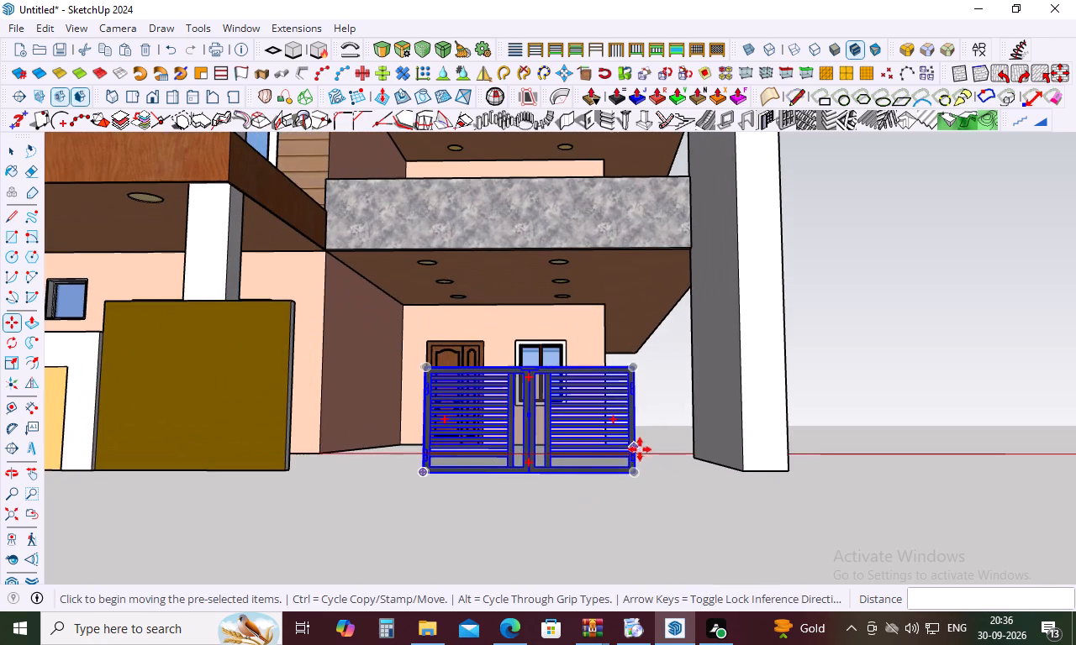
{"action": "key", "text": "s"}
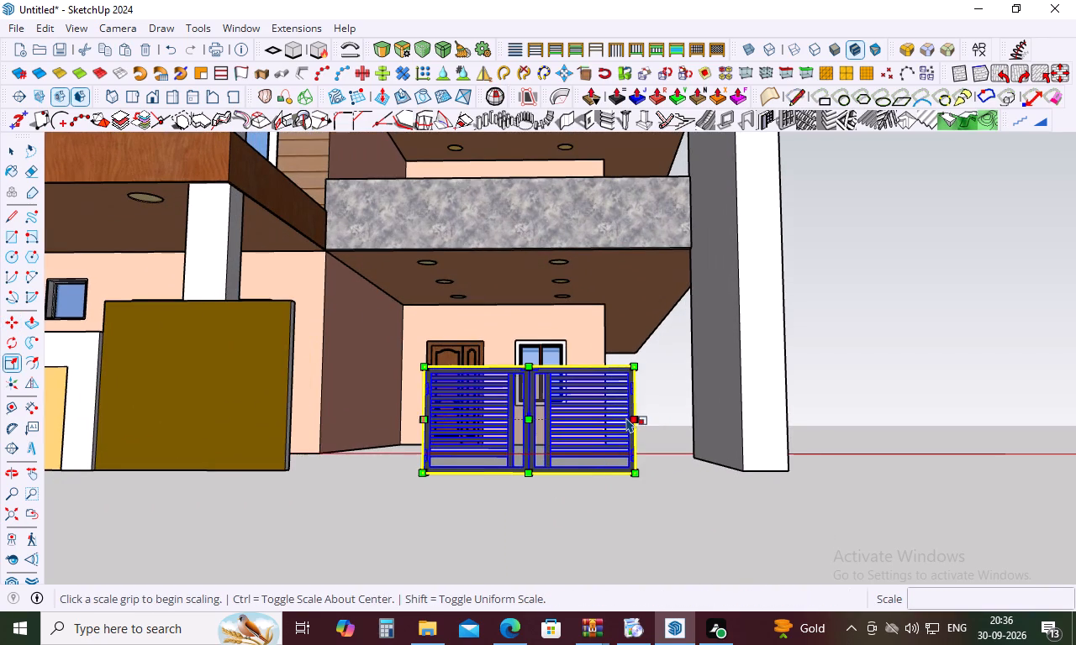
{"action": "left_click_drag", "start_coordinate": [637, 419], "coordinate": [670, 422]}
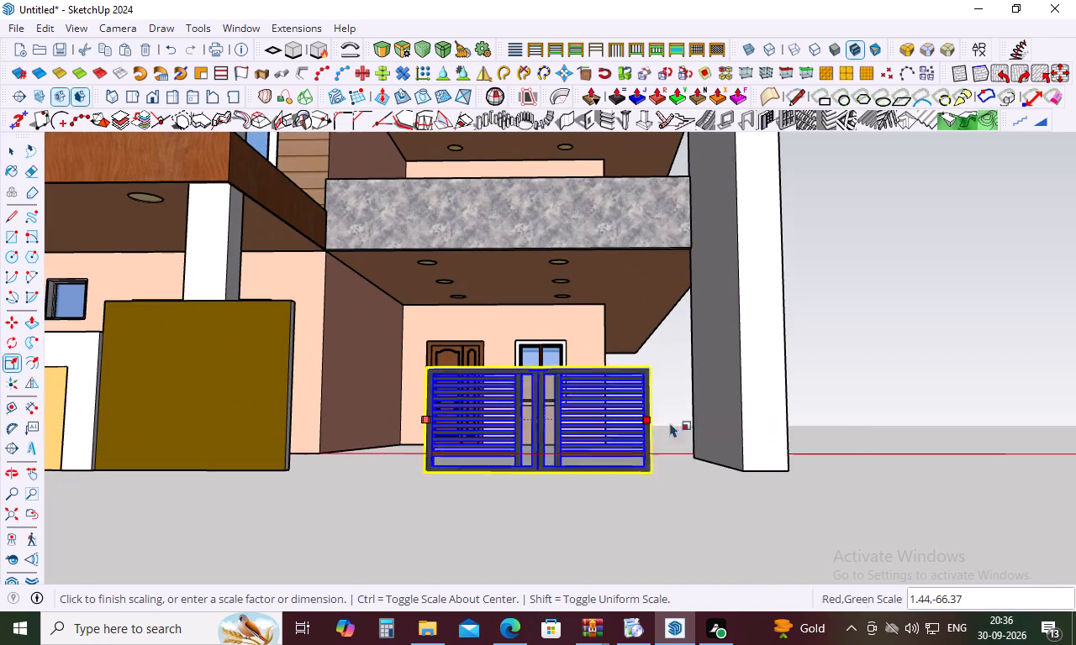
{"action": "left_click_drag", "start_coordinate": [670, 422], "coordinate": [699, 422]}
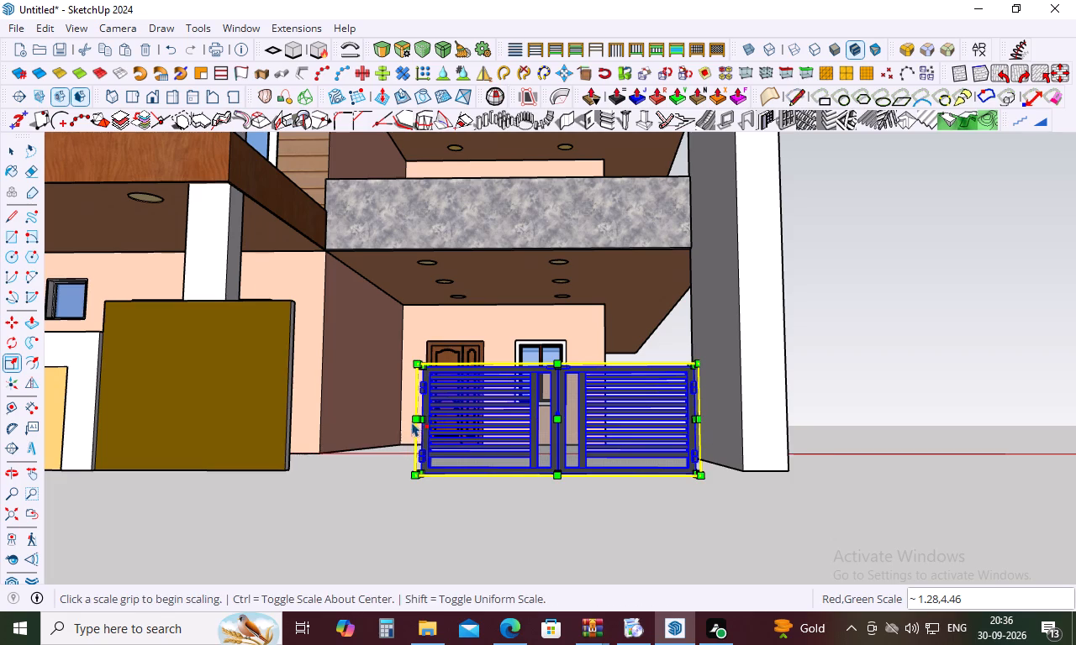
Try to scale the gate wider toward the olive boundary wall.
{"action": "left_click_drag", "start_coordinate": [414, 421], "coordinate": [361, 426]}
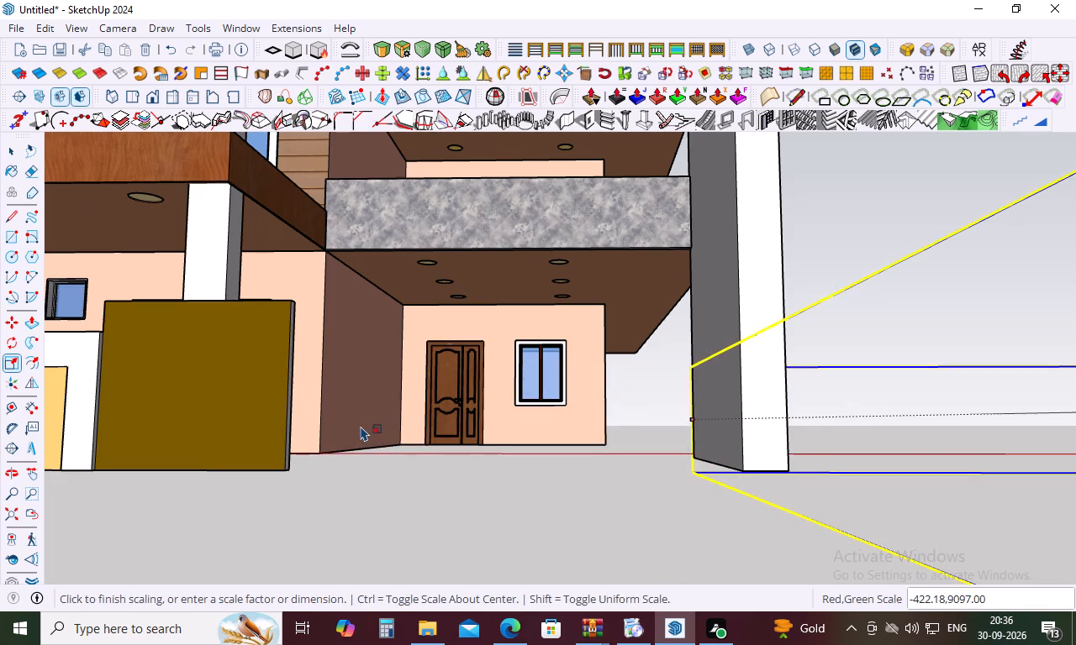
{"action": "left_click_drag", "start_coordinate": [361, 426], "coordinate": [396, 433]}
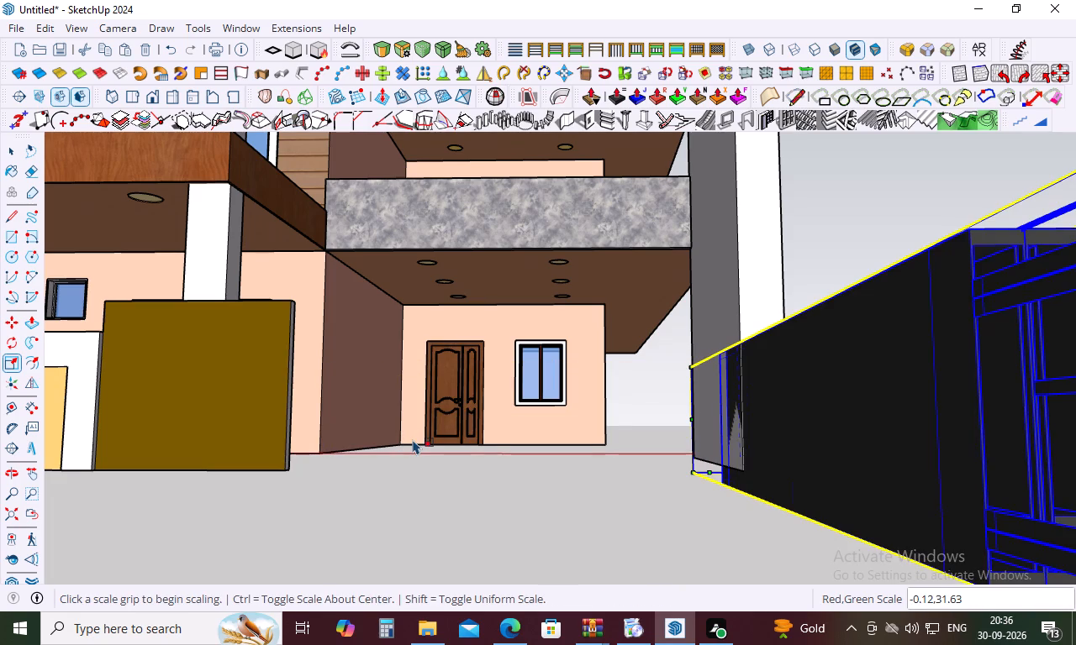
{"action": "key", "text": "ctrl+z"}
Scale the gate toward the olive boundary wall with red and green factors of about 1.21 and -0.84.
{"action": "left_click_drag", "start_coordinate": [415, 420], "coordinate": [379, 420]}
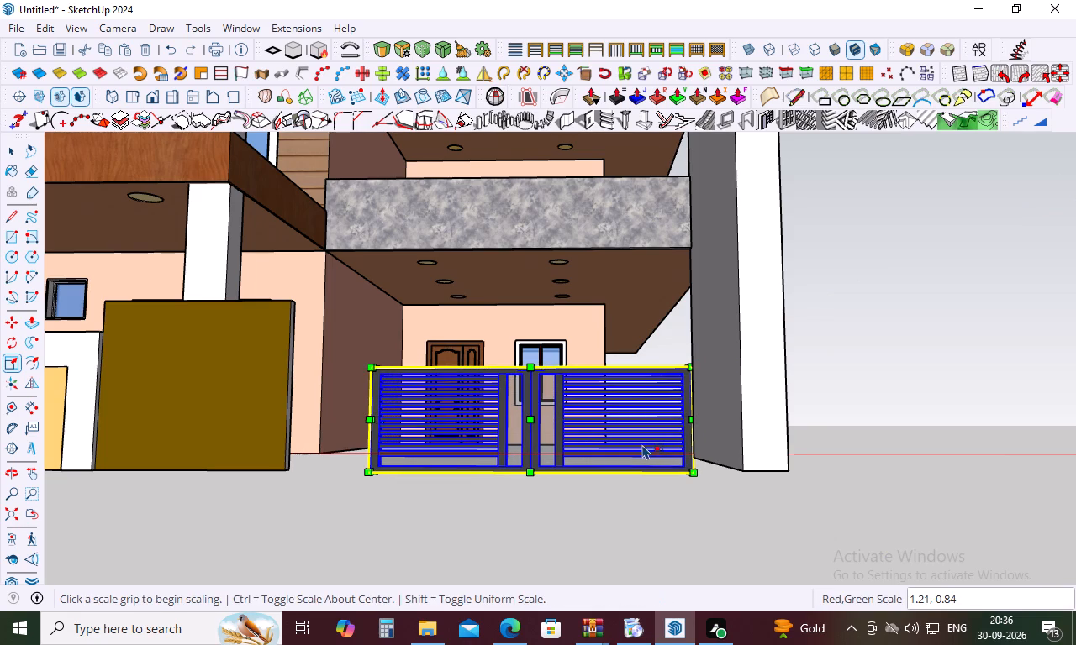
Move the gate about 10' 4" so its lower corner meets the front base corner of the tall frame column.
{"action": "scroll", "coordinate": [676, 459], "scroll_direction": "up", "scroll_amount": 5}
{"action": "key", "text": "m"}
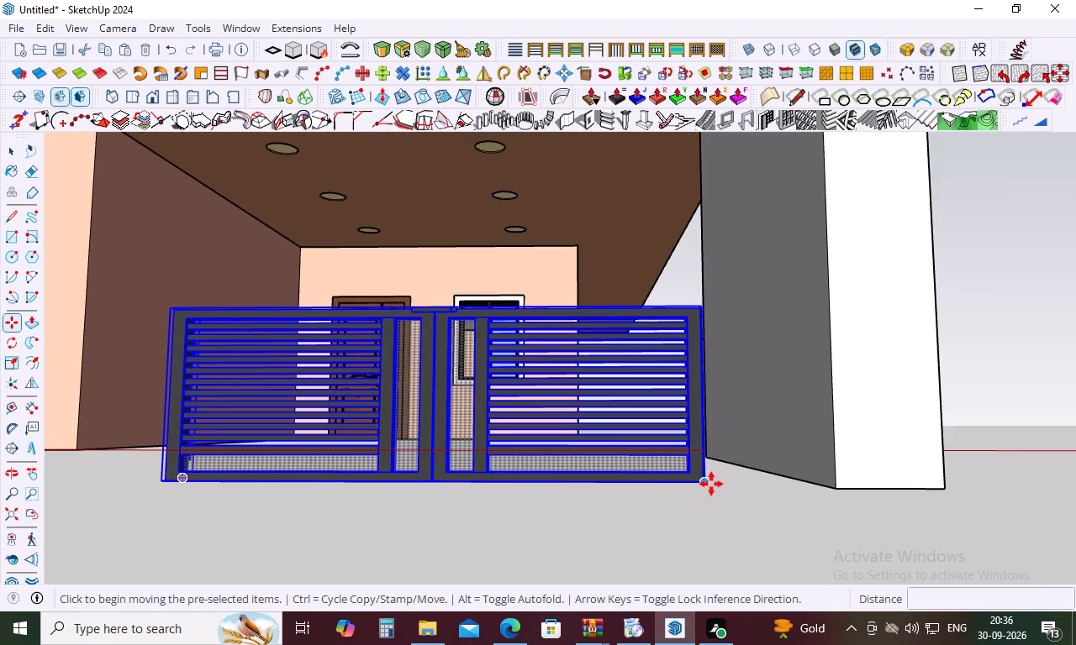
{"action": "left_click", "coordinate": [704, 483]}
{"action": "left_click", "coordinate": [834, 485]}
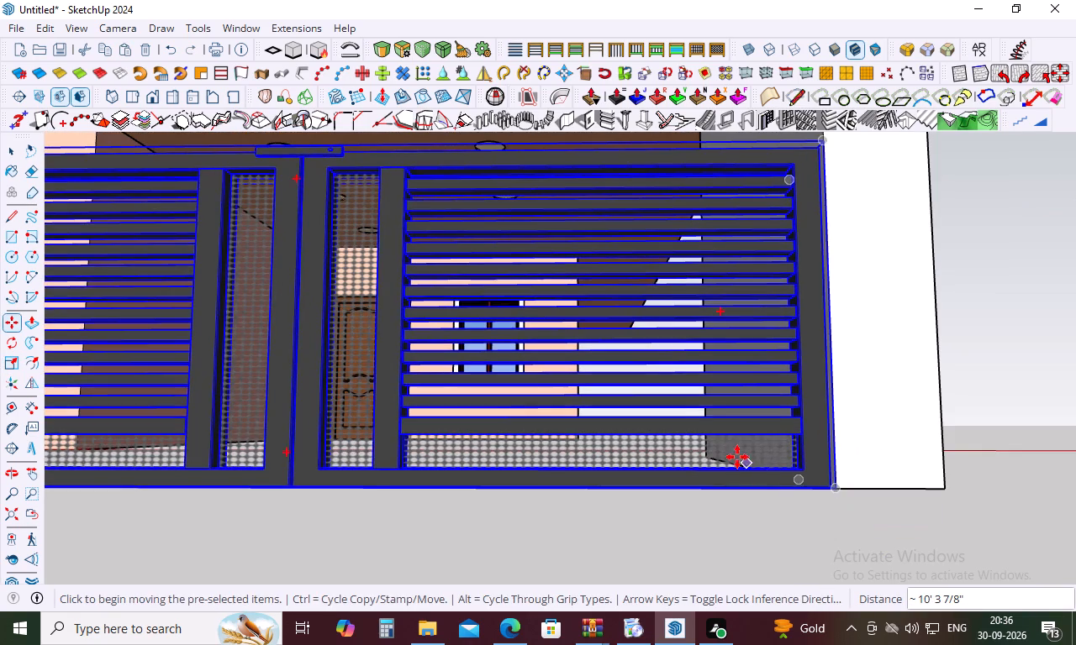
Move the gate slightly so the lower front corner of its frame meets the tall frame column's front base corner.
{"action": "scroll", "coordinate": [737, 456], "scroll_direction": "down", "scroll_amount": 9}
{"action": "middle_click_drag", "start_coordinate": [368, 473], "coordinate": [374, 515]}
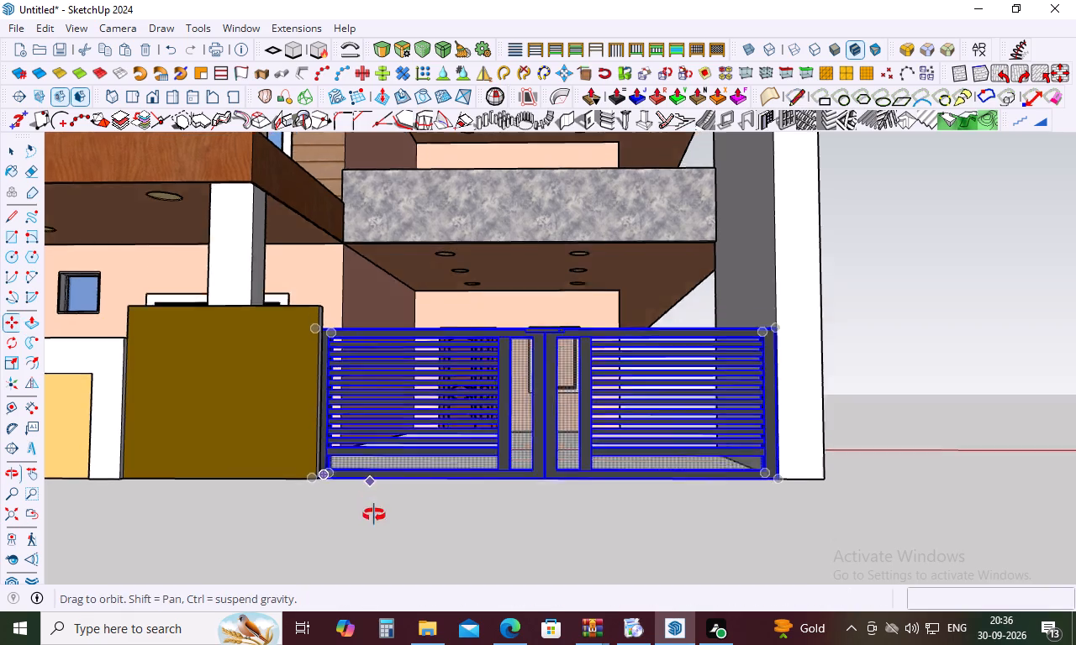
{"action": "middle_click_drag", "start_coordinate": [374, 515], "coordinate": [384, 600]}
{"action": "scroll", "coordinate": [377, 485], "scroll_direction": "up", "scroll_amount": 5}
{"action": "scroll", "coordinate": [325, 427], "scroll_direction": "up", "scroll_amount": 4}
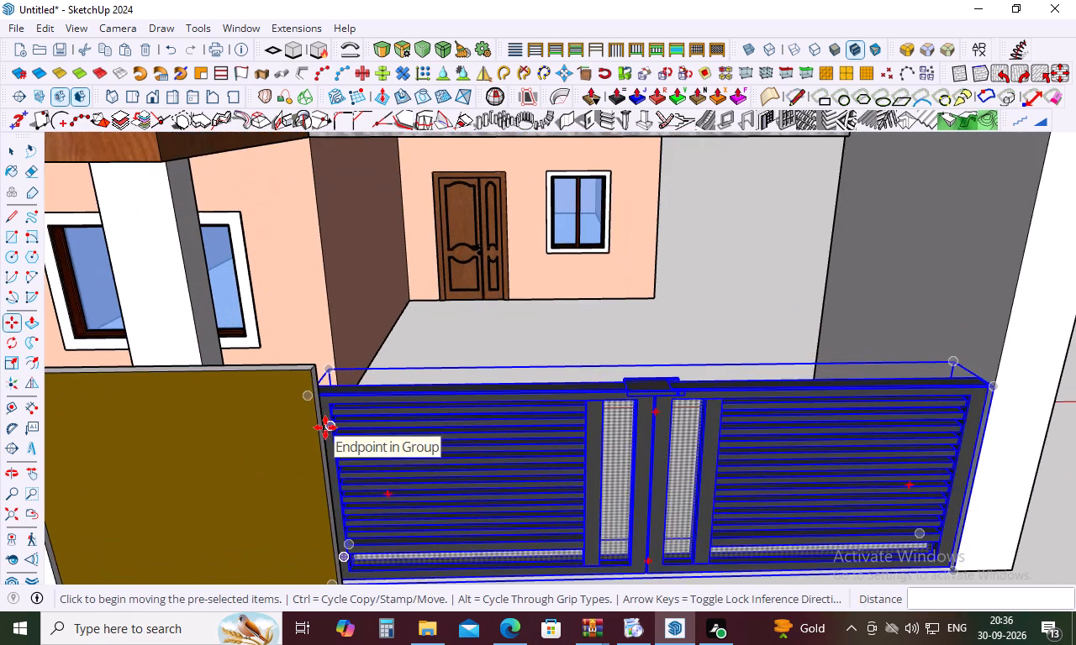
{"action": "scroll", "coordinate": [325, 427], "scroll_direction": "up", "scroll_amount": 4}
{"action": "scroll", "coordinate": [340, 396], "scroll_direction": "down", "scroll_amount": 7}
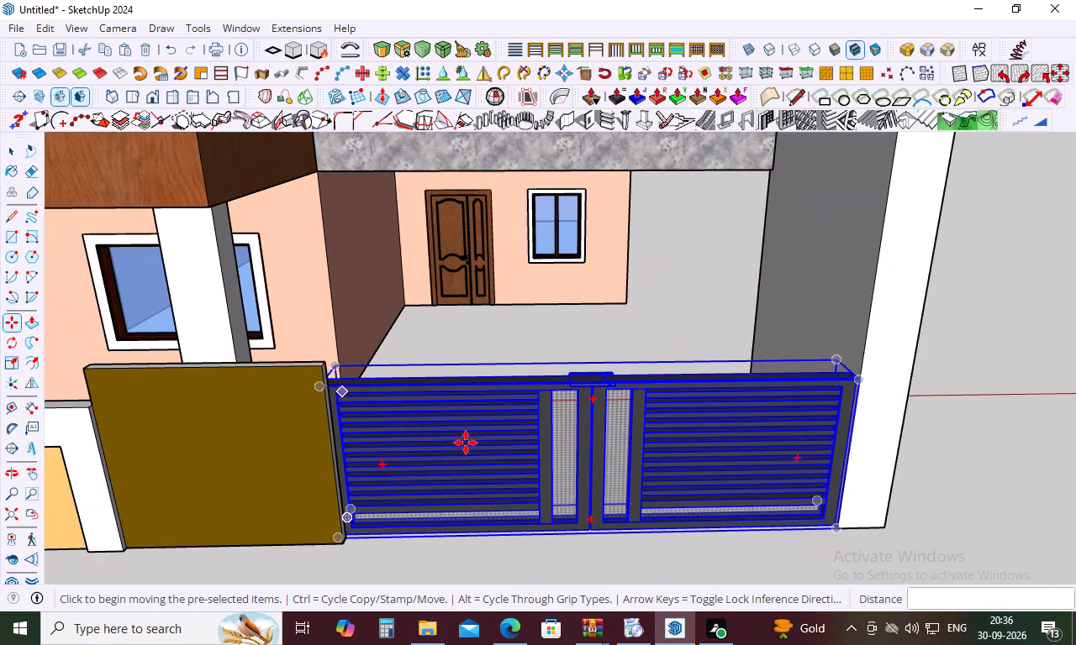
{"action": "scroll", "coordinate": [862, 548], "scroll_direction": "up", "scroll_amount": 13}
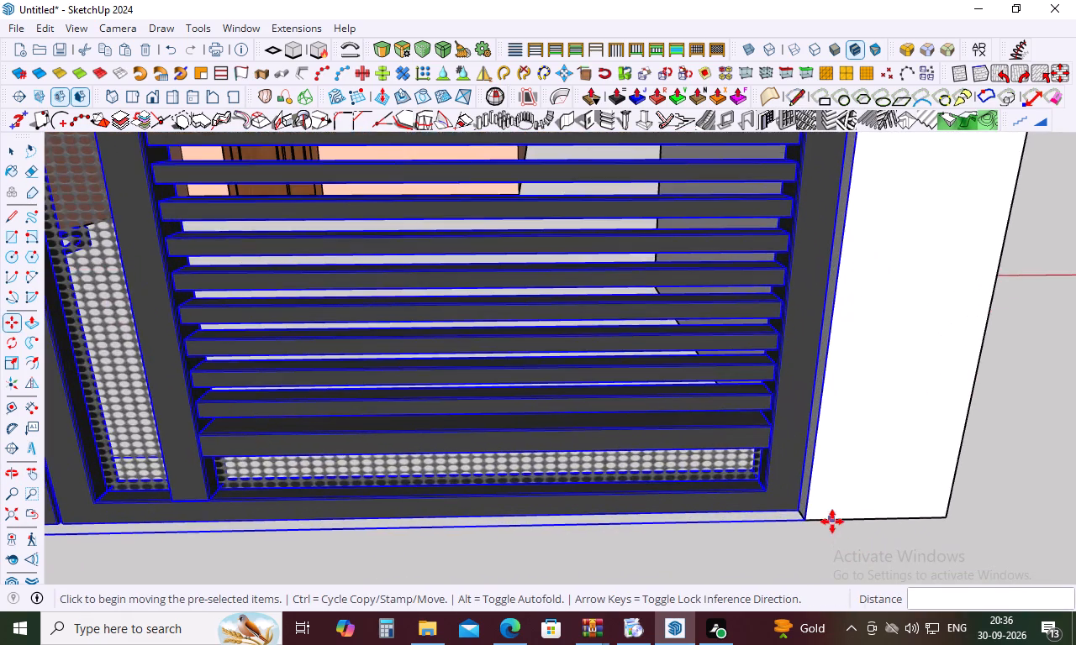
{"action": "scroll", "coordinate": [802, 527], "scroll_direction": "up", "scroll_amount": 6}
{"action": "left_click", "coordinate": [793, 501]}
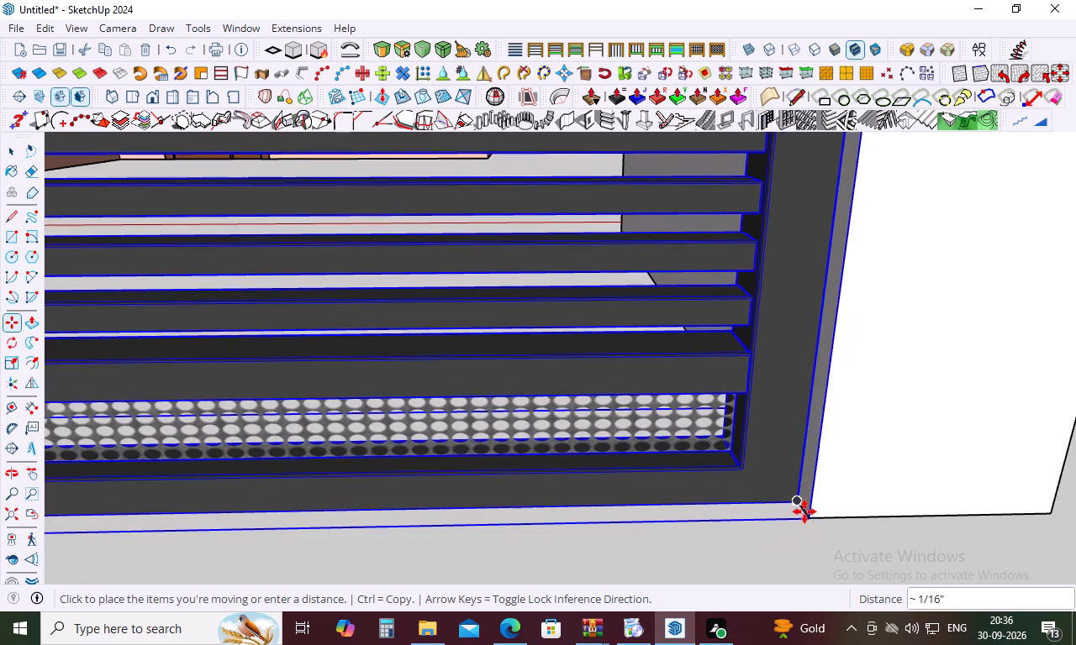
{"action": "left_click", "coordinate": [808, 521]}
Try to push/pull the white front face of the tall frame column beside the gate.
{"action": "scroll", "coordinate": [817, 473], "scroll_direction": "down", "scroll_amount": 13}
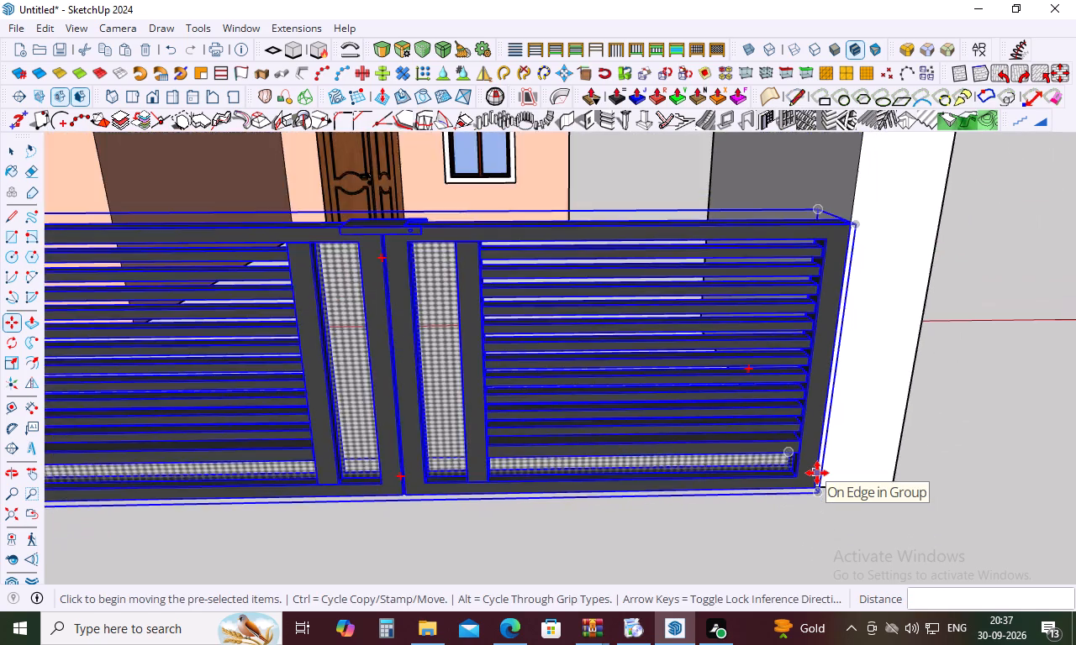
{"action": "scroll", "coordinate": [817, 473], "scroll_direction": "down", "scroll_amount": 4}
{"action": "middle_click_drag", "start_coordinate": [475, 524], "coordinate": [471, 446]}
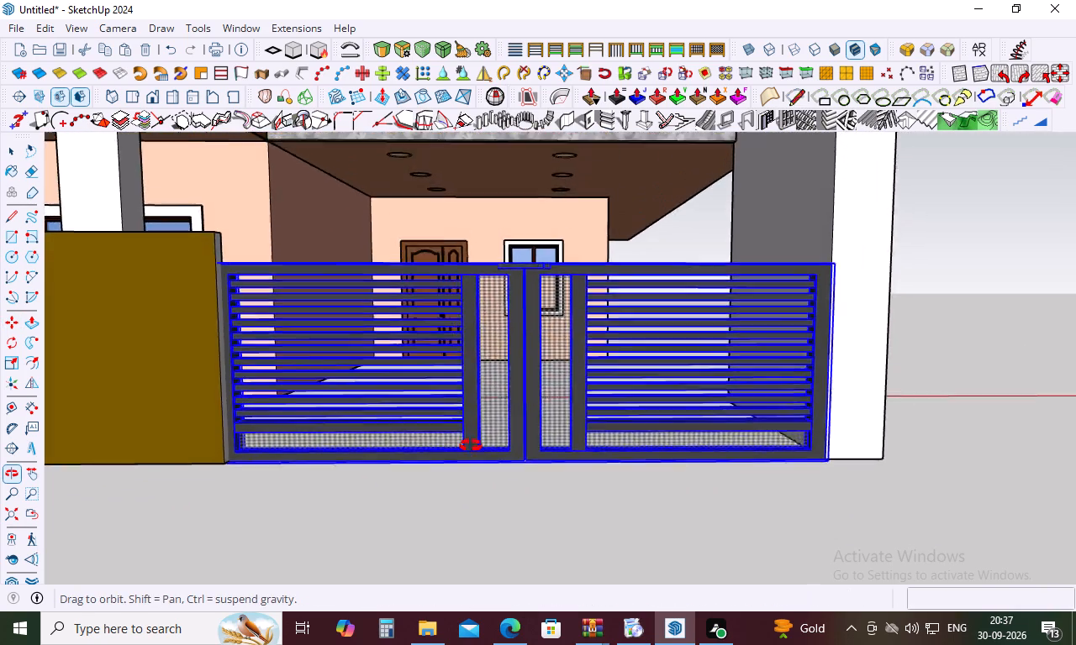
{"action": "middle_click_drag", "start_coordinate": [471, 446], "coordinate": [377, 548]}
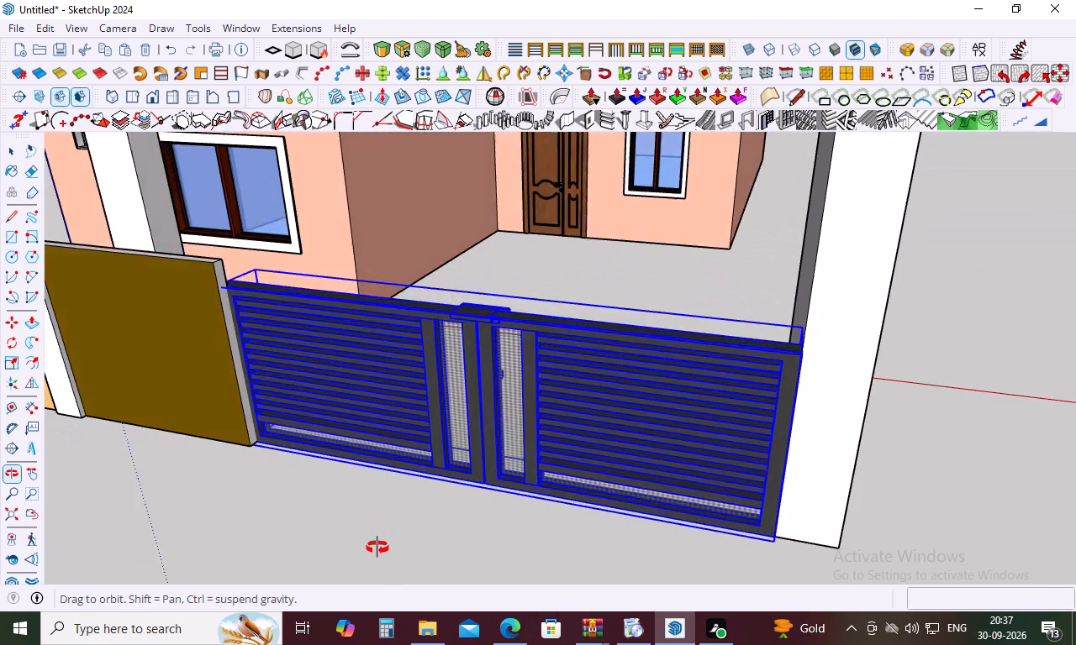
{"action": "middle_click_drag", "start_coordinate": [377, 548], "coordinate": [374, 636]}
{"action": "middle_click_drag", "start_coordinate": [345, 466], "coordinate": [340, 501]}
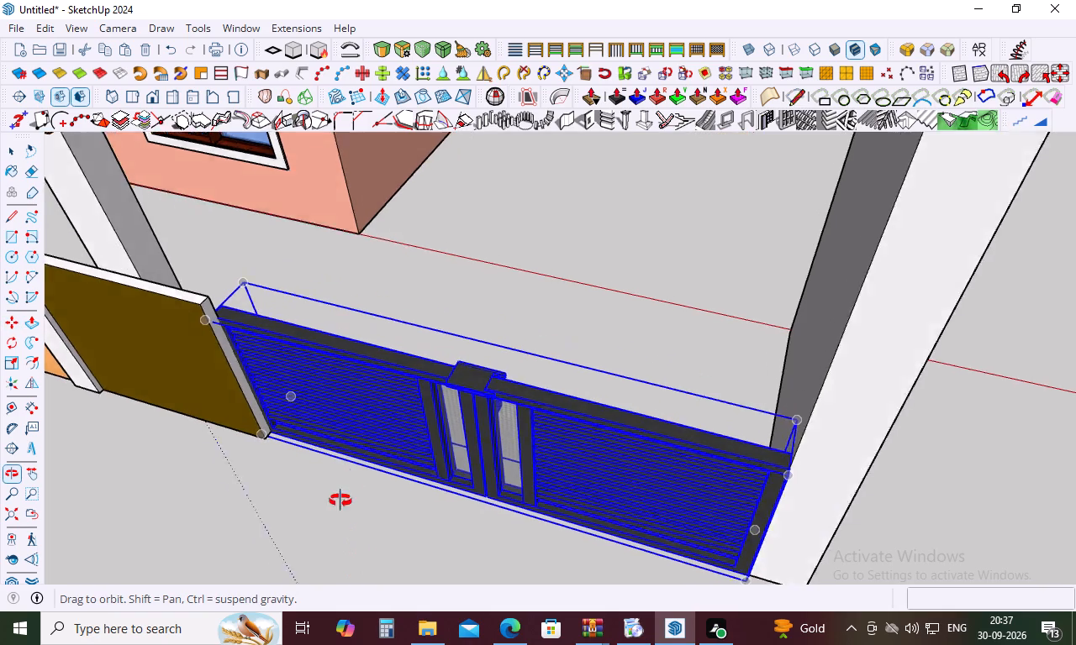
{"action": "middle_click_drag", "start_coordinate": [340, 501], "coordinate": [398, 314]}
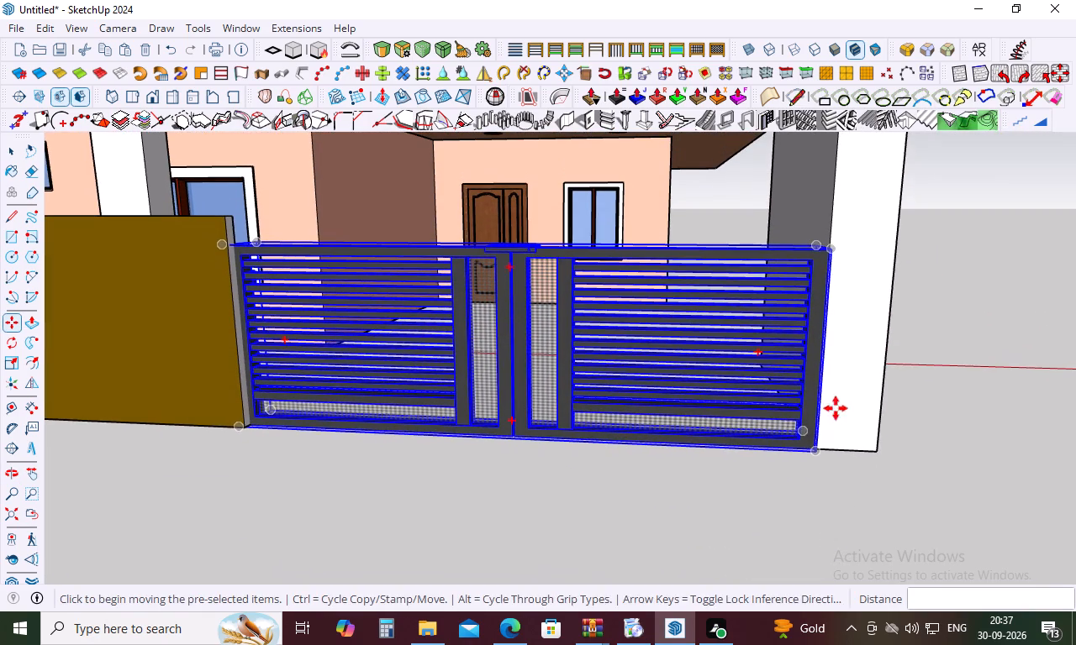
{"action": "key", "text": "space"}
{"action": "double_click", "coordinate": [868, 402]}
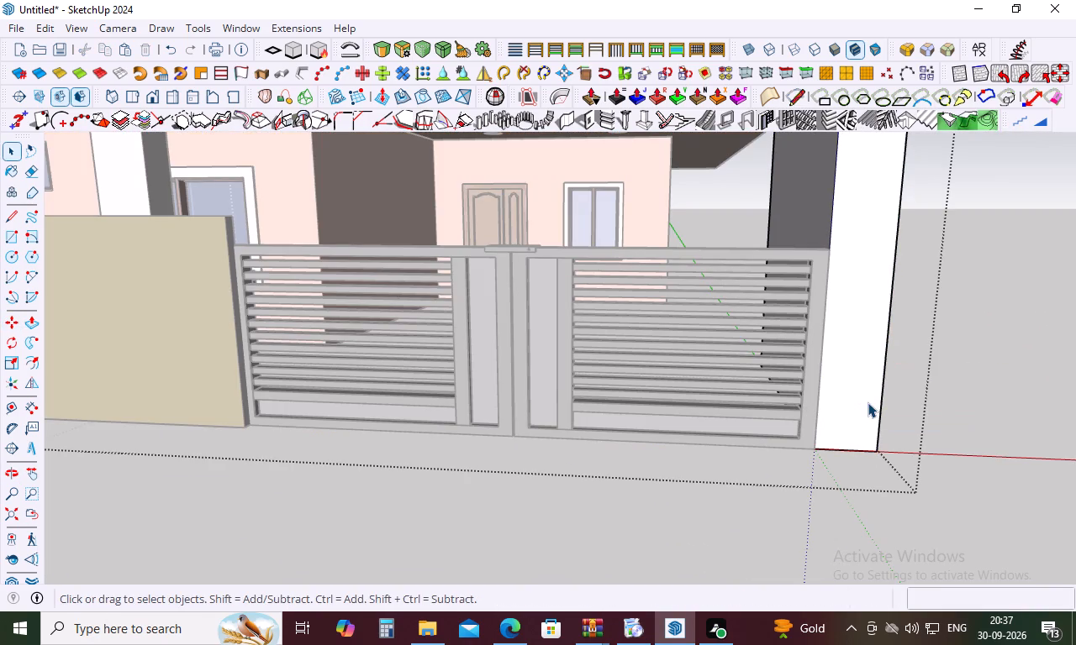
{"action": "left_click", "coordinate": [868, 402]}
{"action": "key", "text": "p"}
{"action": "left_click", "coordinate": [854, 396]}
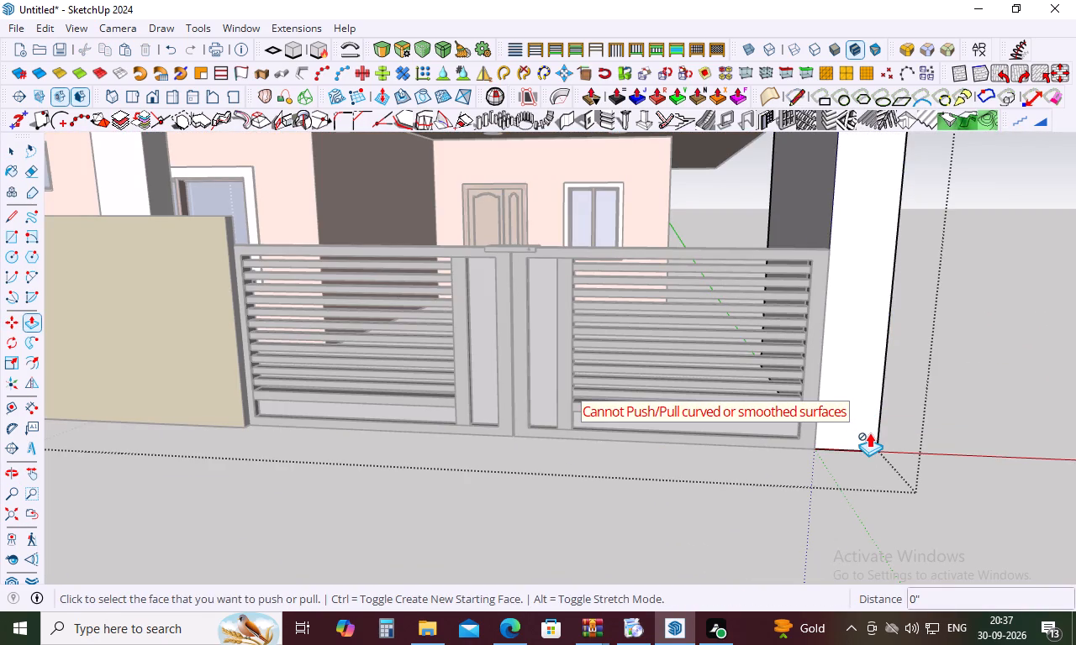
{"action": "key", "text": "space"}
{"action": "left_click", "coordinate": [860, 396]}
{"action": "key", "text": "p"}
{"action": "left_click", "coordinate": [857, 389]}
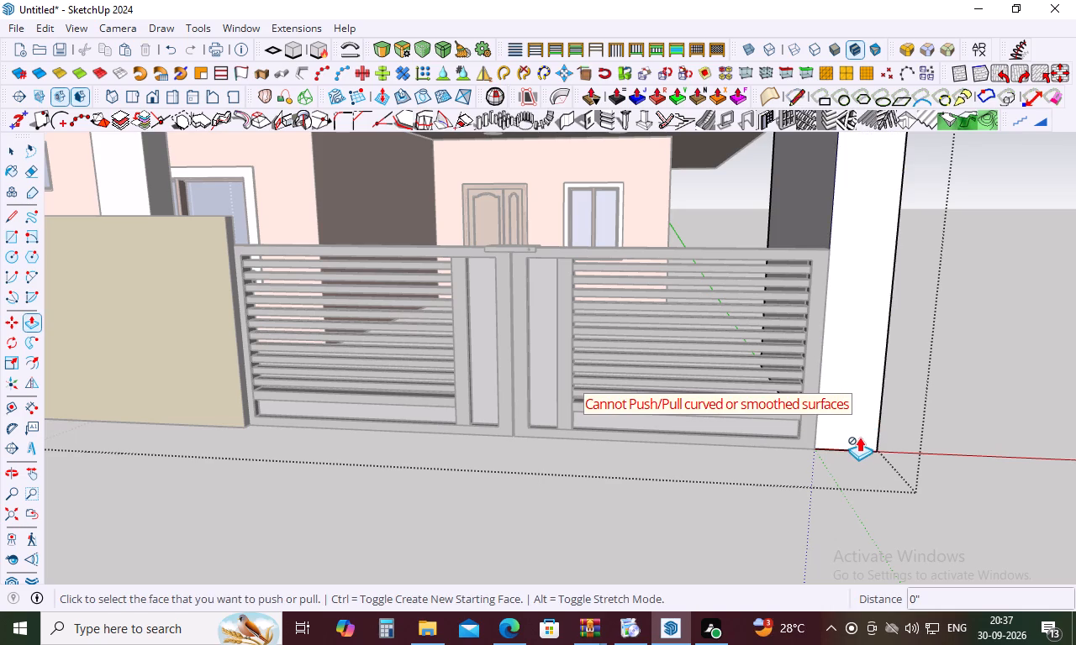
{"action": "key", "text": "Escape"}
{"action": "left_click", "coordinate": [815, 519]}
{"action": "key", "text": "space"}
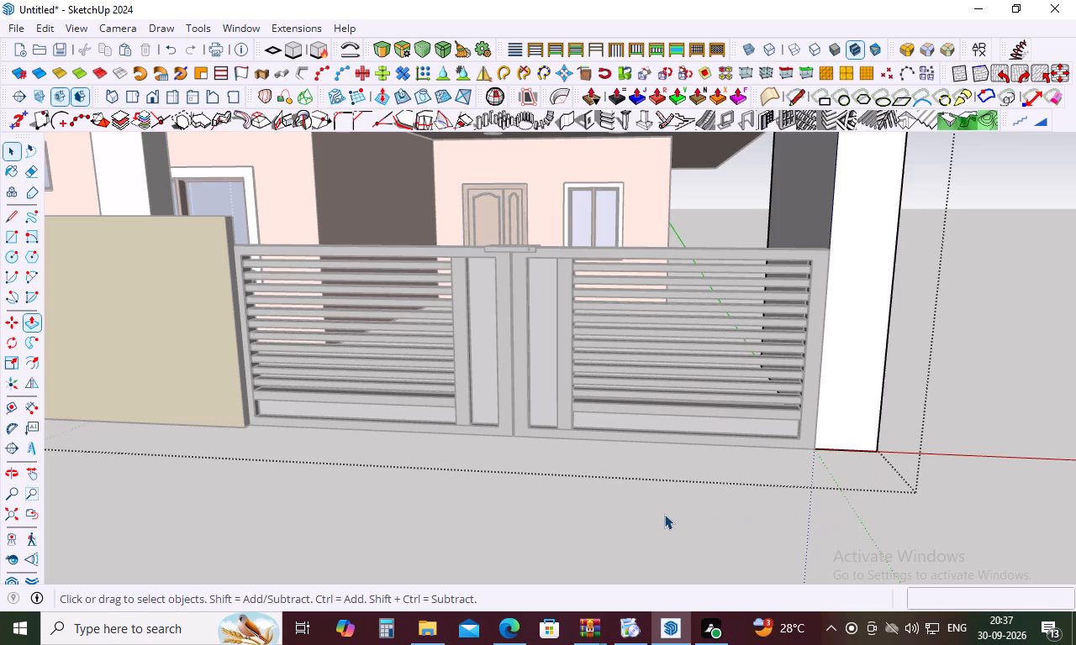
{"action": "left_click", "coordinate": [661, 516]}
Examine the fitted gate and the whole front elevation of the house from several distances and angles.
{"action": "middle_click_drag", "start_coordinate": [715, 376], "coordinate": [803, 327]}
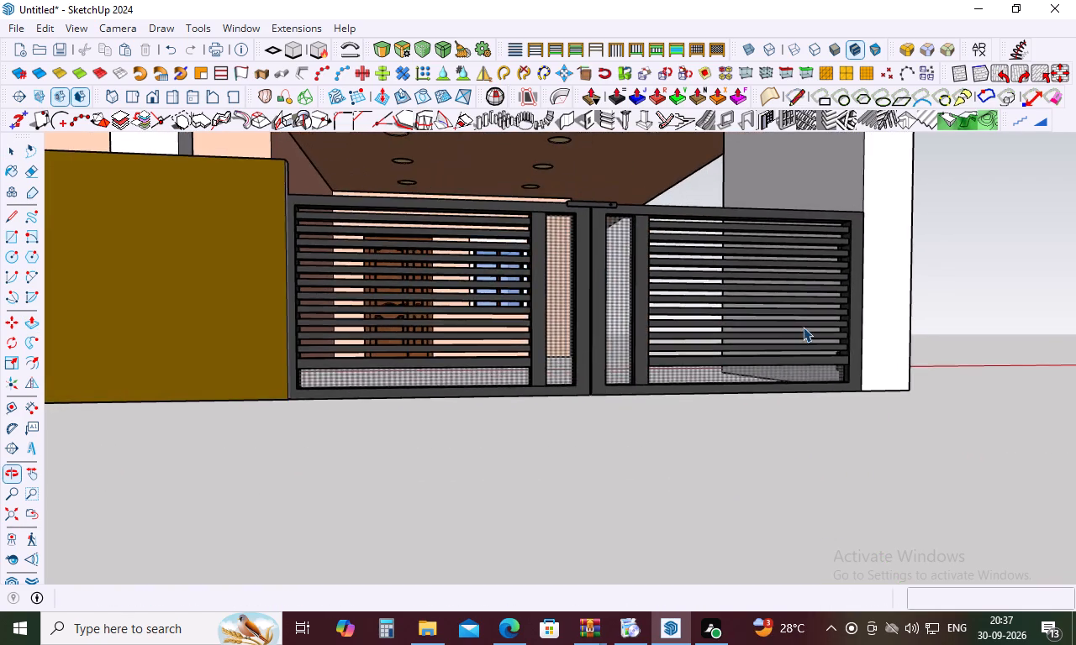
{"action": "scroll", "coordinate": [797, 323], "scroll_direction": "down", "scroll_amount": 19}
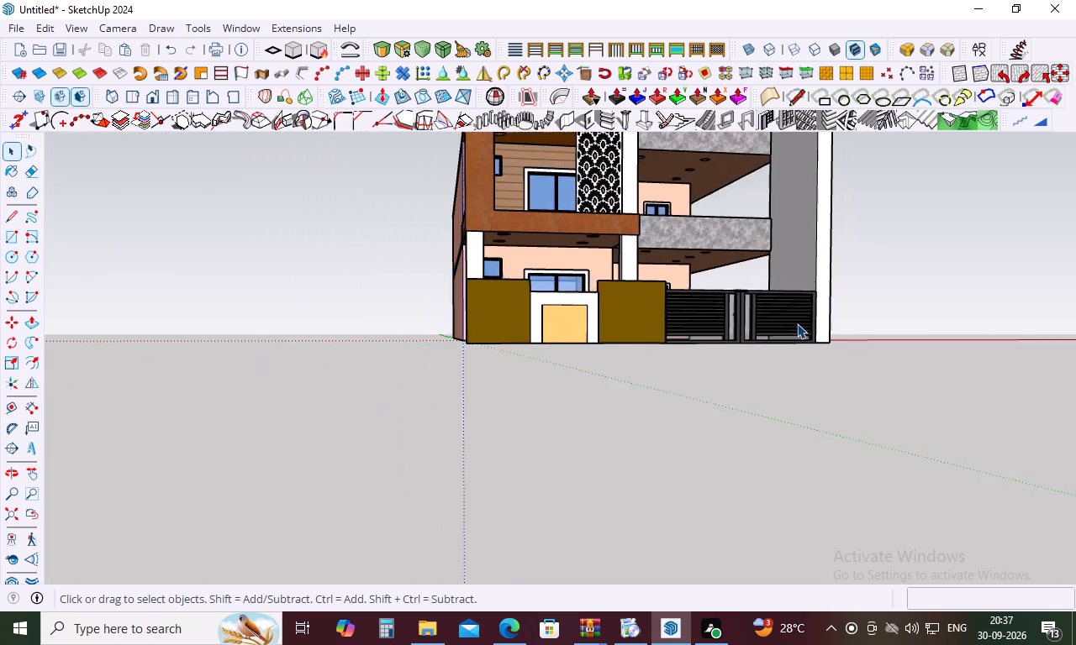
{"action": "scroll", "coordinate": [797, 323], "scroll_direction": "down", "scroll_amount": 9}
{"action": "scroll", "coordinate": [855, 183], "scroll_direction": "up", "scroll_amount": 4}
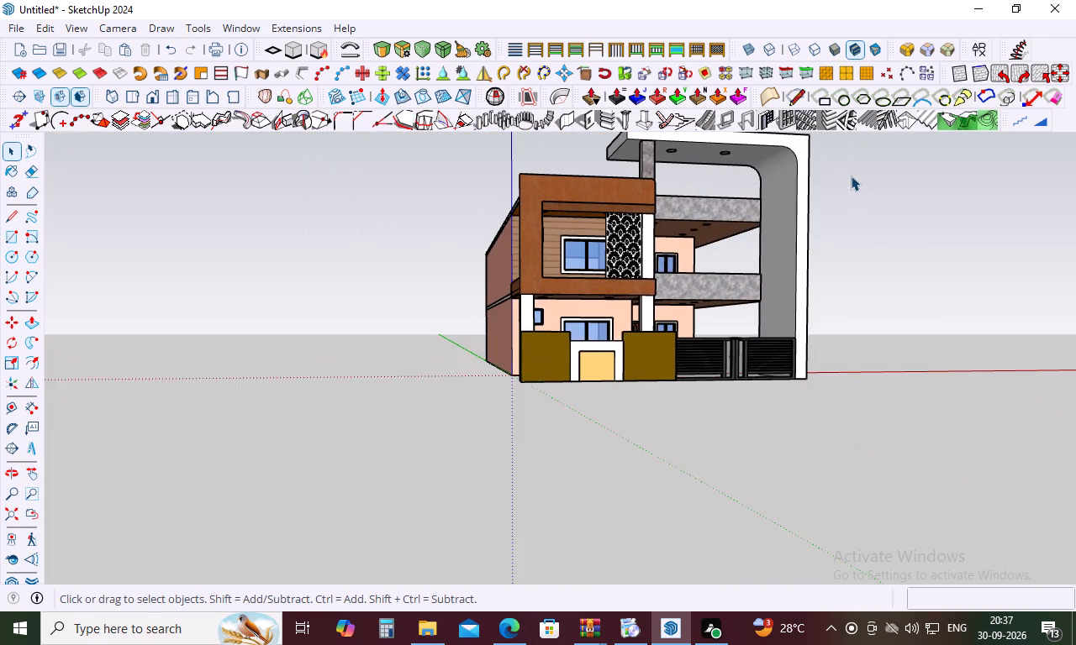
{"action": "scroll", "coordinate": [838, 165], "scroll_direction": "down", "scroll_amount": 6}
{"action": "scroll", "coordinate": [822, 131], "scroll_direction": "up", "scroll_amount": 3}
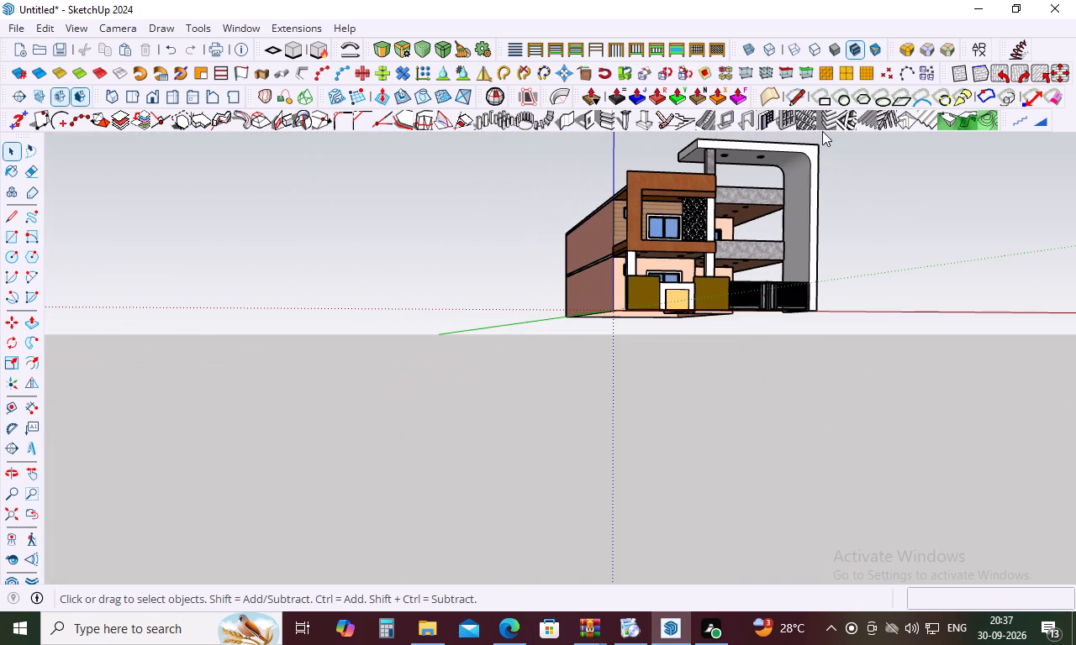
{"action": "scroll", "coordinate": [822, 131], "scroll_direction": "up", "scroll_amount": 1}
{"action": "scroll", "coordinate": [842, 270], "scroll_direction": "down", "scroll_amount": 7}
{"action": "scroll", "coordinate": [839, 166], "scroll_direction": "up", "scroll_amount": 6}
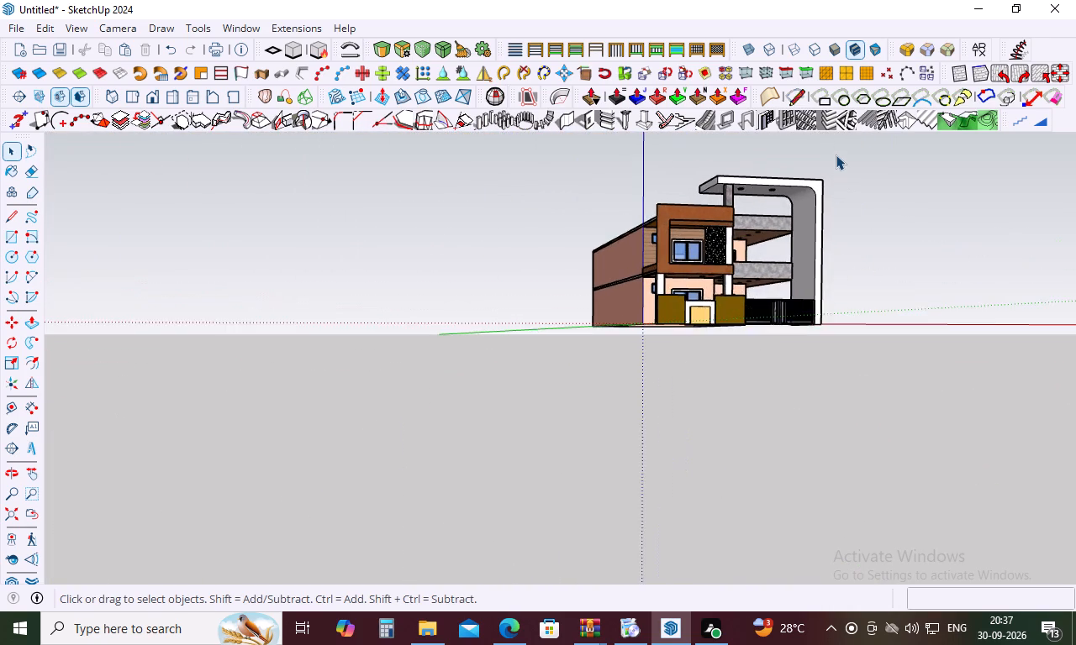
{"action": "scroll", "coordinate": [836, 155], "scroll_direction": "up", "scroll_amount": 11}
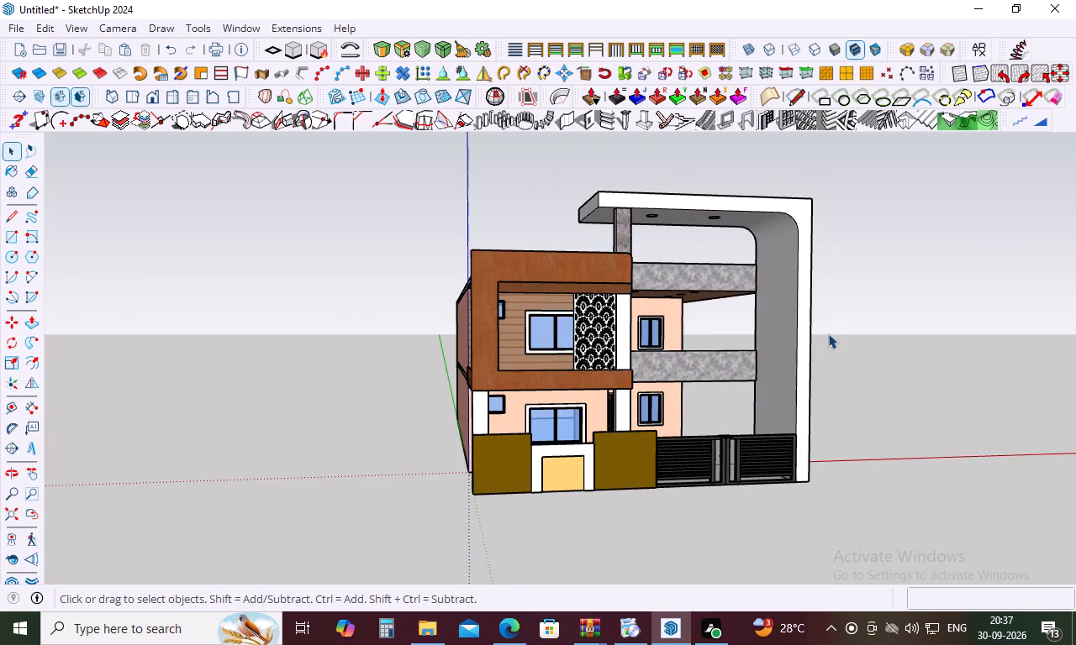
{"action": "middle_click_drag", "start_coordinate": [828, 333], "coordinate": [764, 316]}
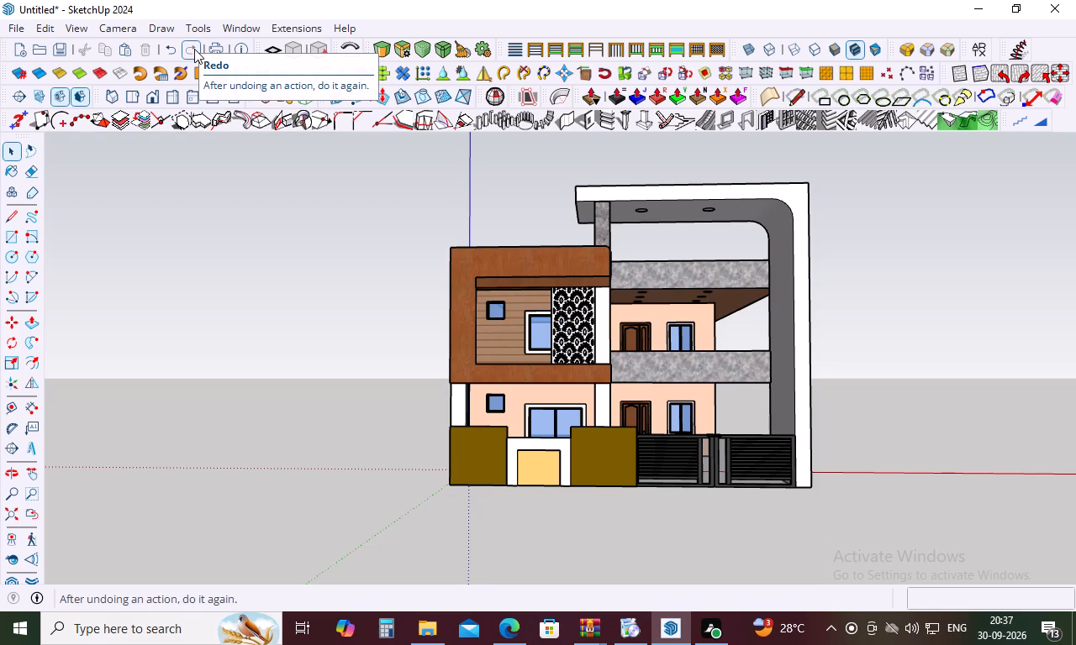
Save the model in the Documents folder as a SketchUp file named exterior5.
{"action": "key", "text": "ctrl+s"}
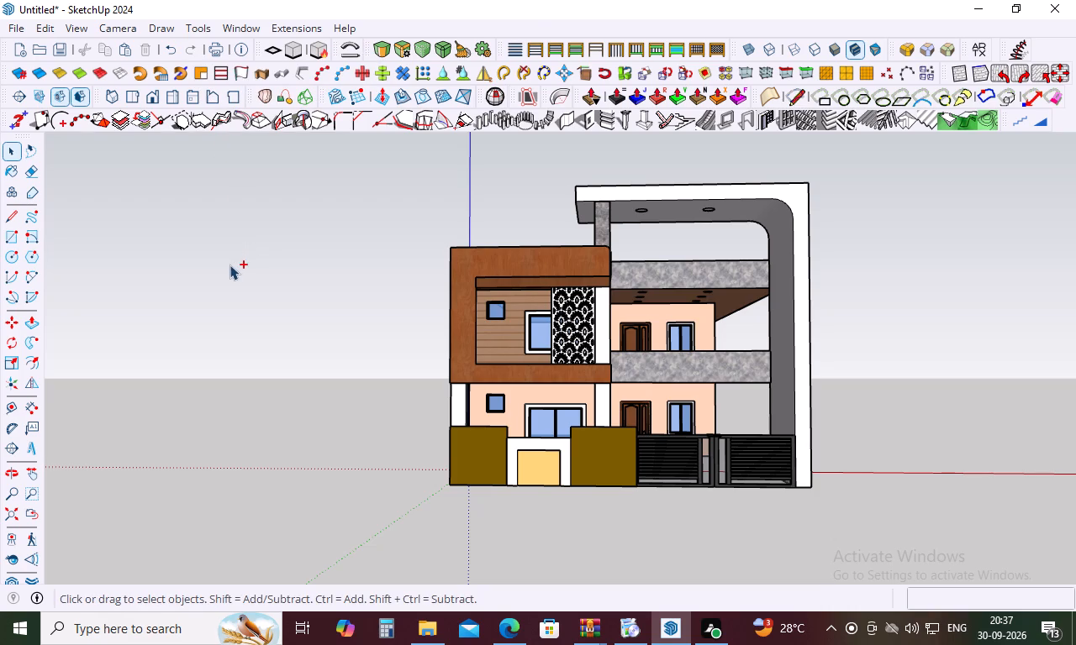
{"action": "key", "text": "BackSpace"}
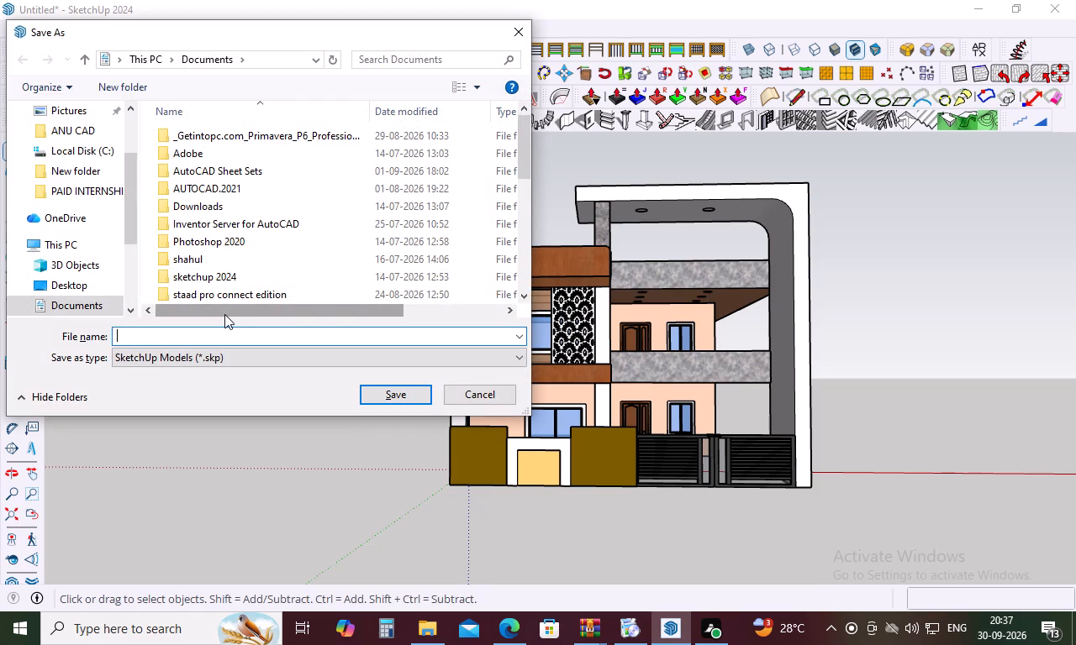
{"action": "type", "text": "exter"}
{"action": "type", "text": "io"}
{"action": "type", "text": "r4"}
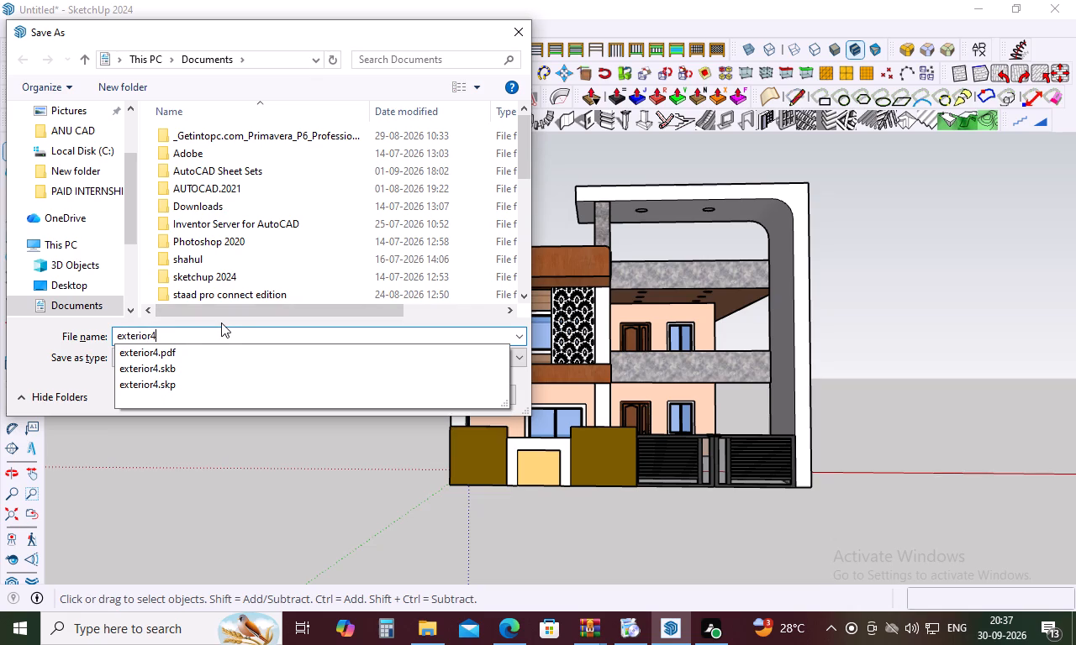
{"action": "key", "text": "BackSpace"}
{"action": "key", "text": "5"}
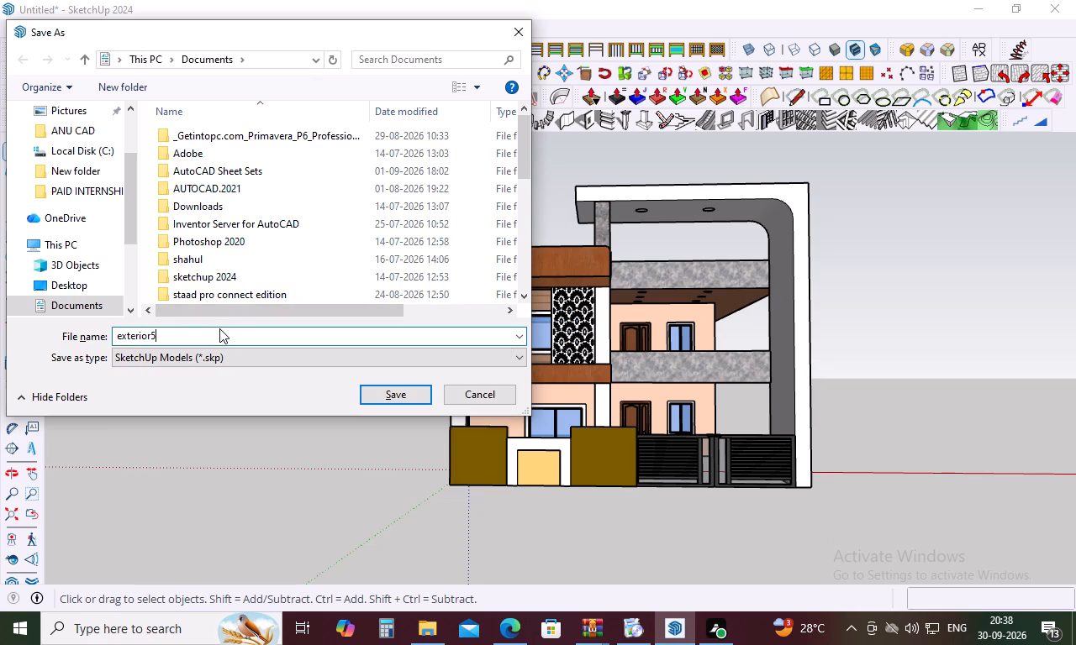
{"action": "left_click", "coordinate": [390, 396]}
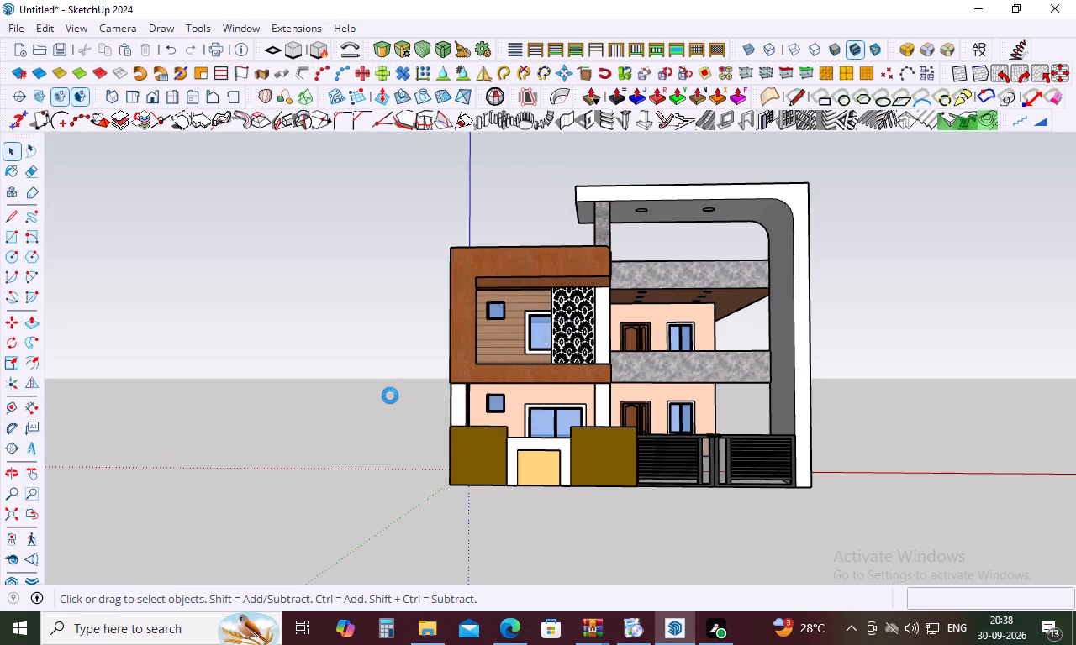
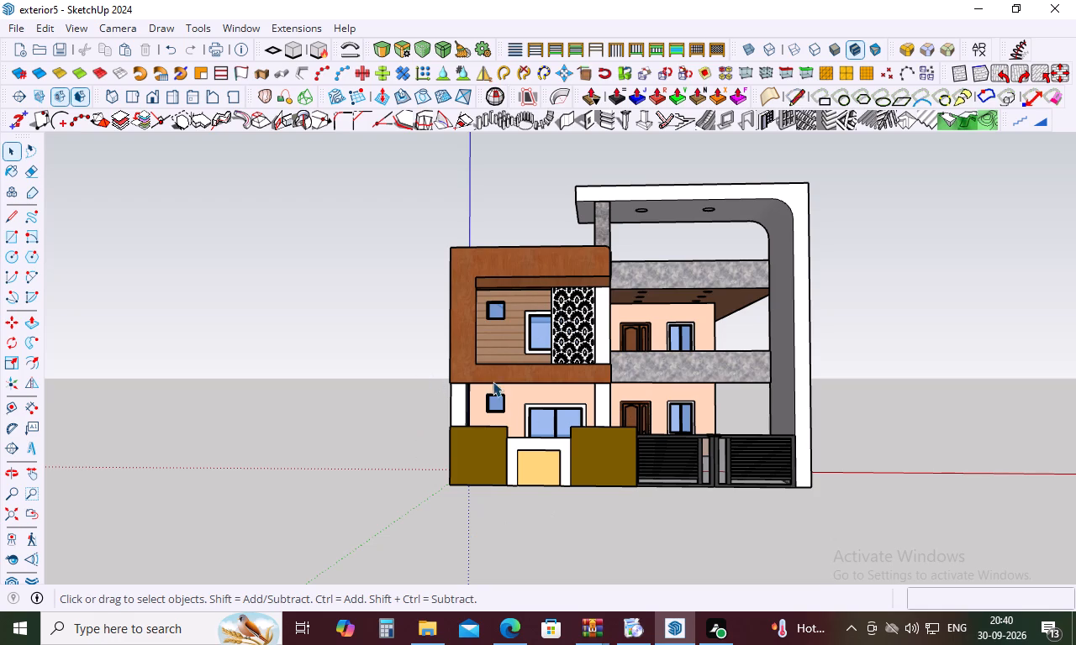
Print the current front view of the house to a PDF named exterior 5 in the Documents folder.
{"action": "middle_click_drag", "start_coordinate": [603, 505], "coordinate": [640, 538]}
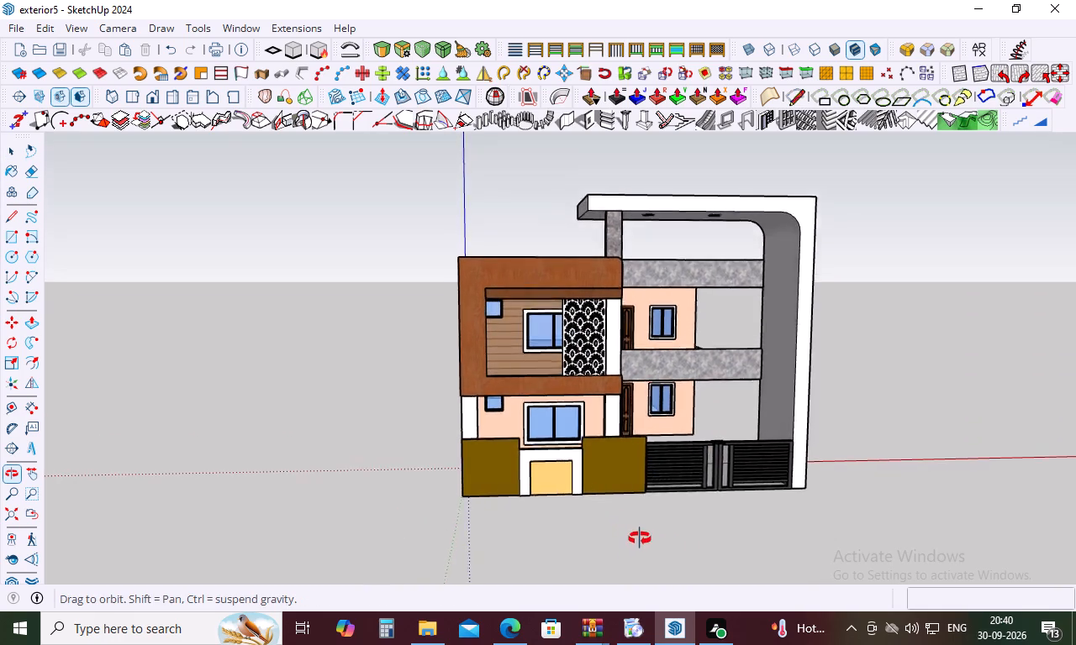
{"action": "middle_click_drag", "start_coordinate": [640, 538], "coordinate": [622, 503]}
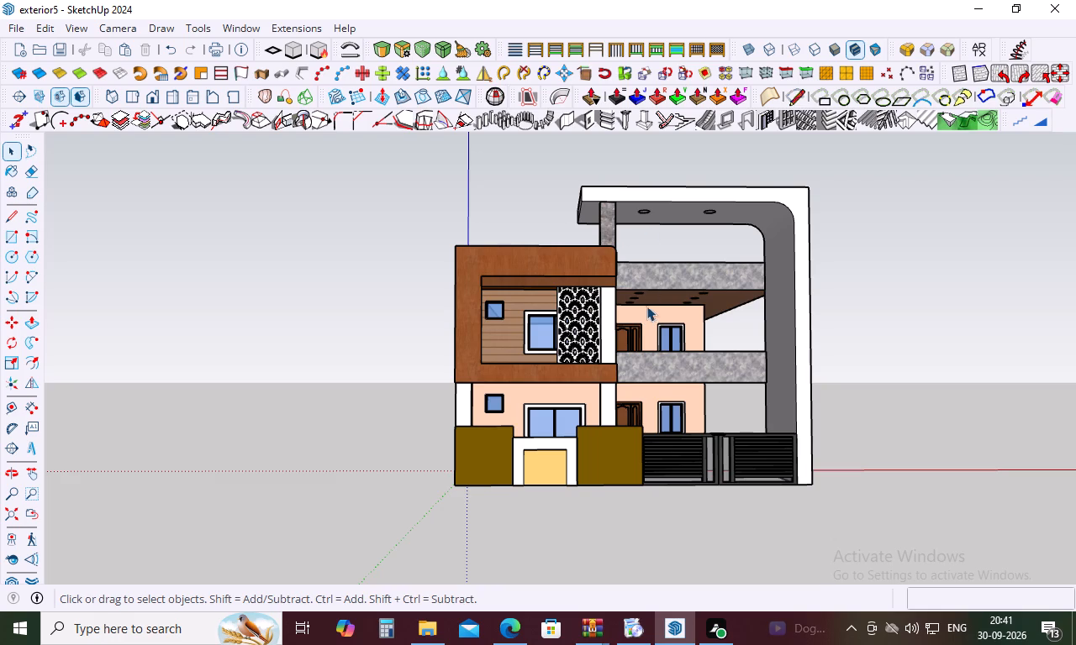
{"action": "key", "text": "ctrl+p"}
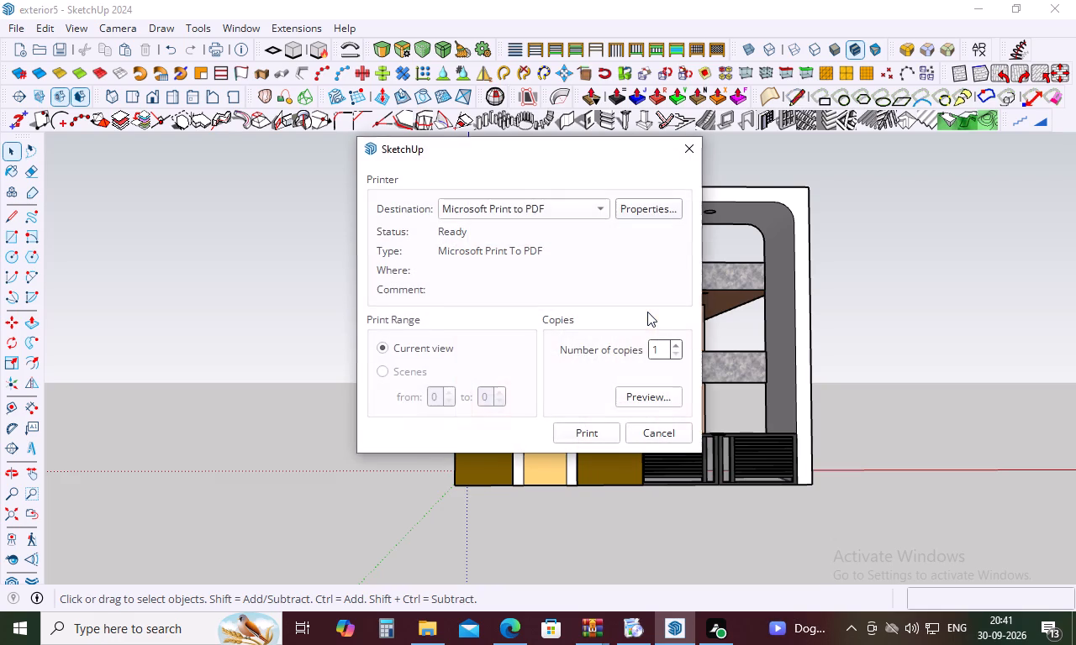
{"action": "left_click", "coordinate": [641, 401]}
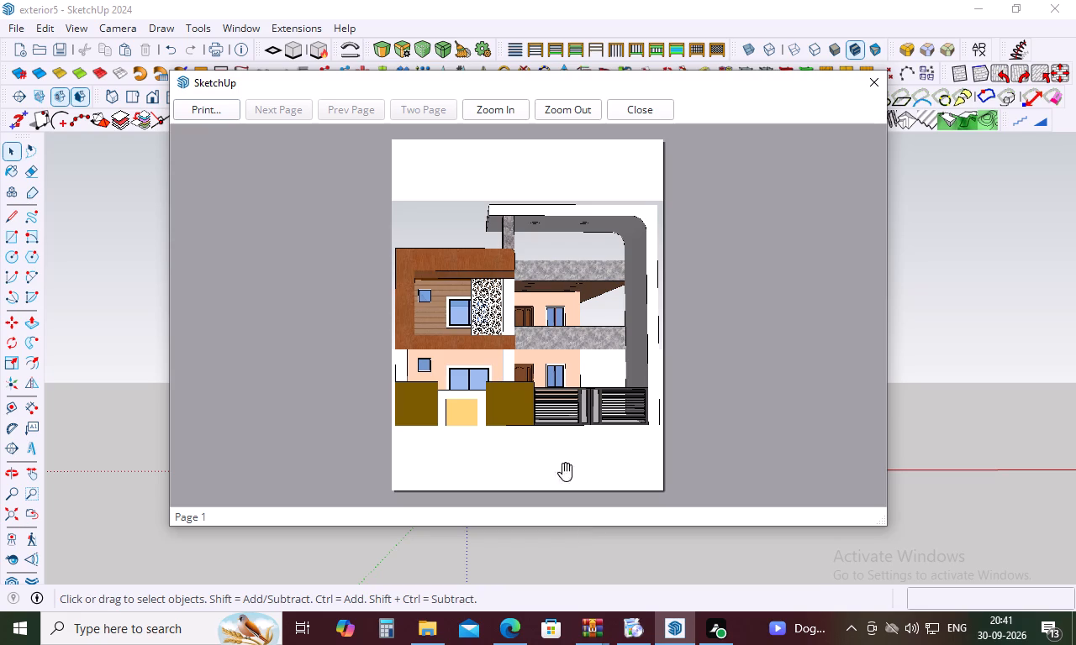
{"action": "left_click", "coordinate": [633, 122]}
{"action": "left_click", "coordinate": [219, 111]}
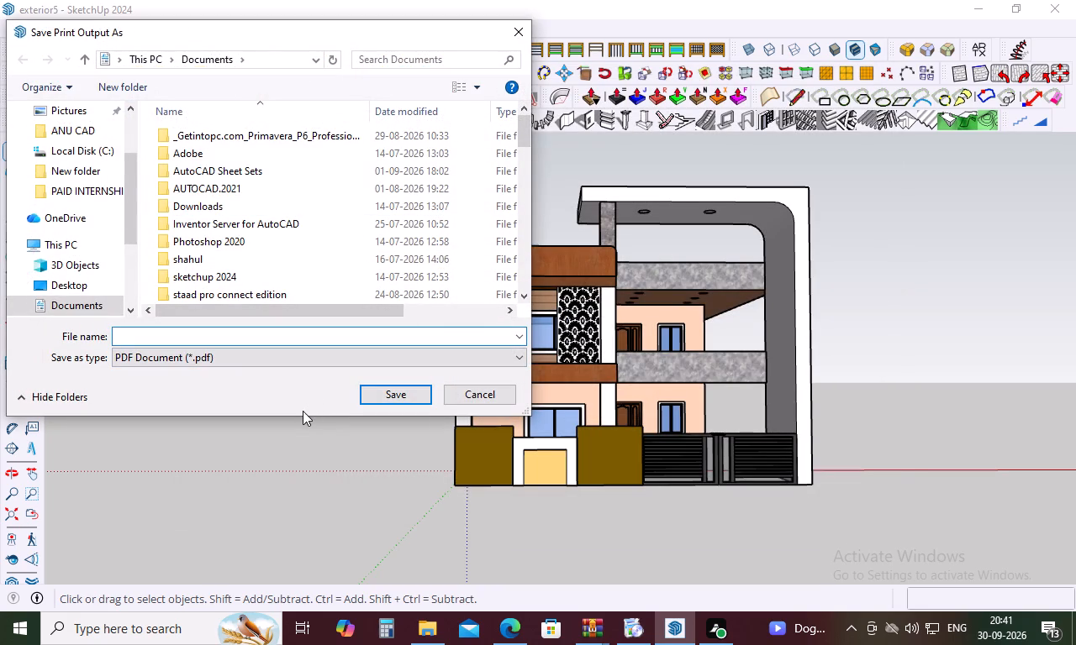
{"action": "type", "text": "exter"}
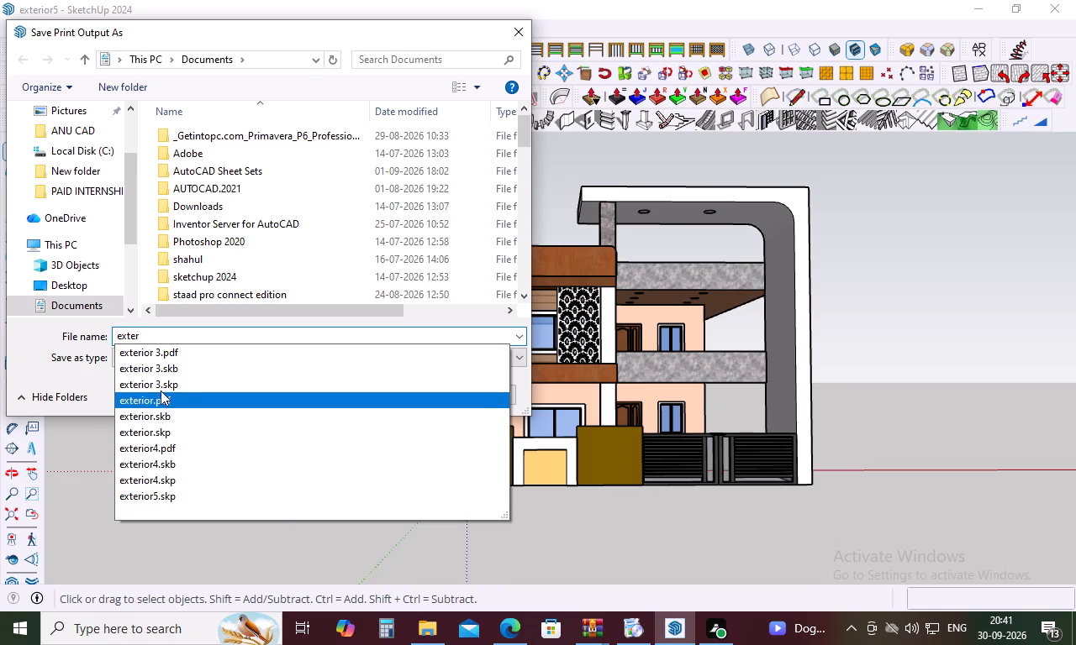
{"action": "type", "text": "ior 5"}
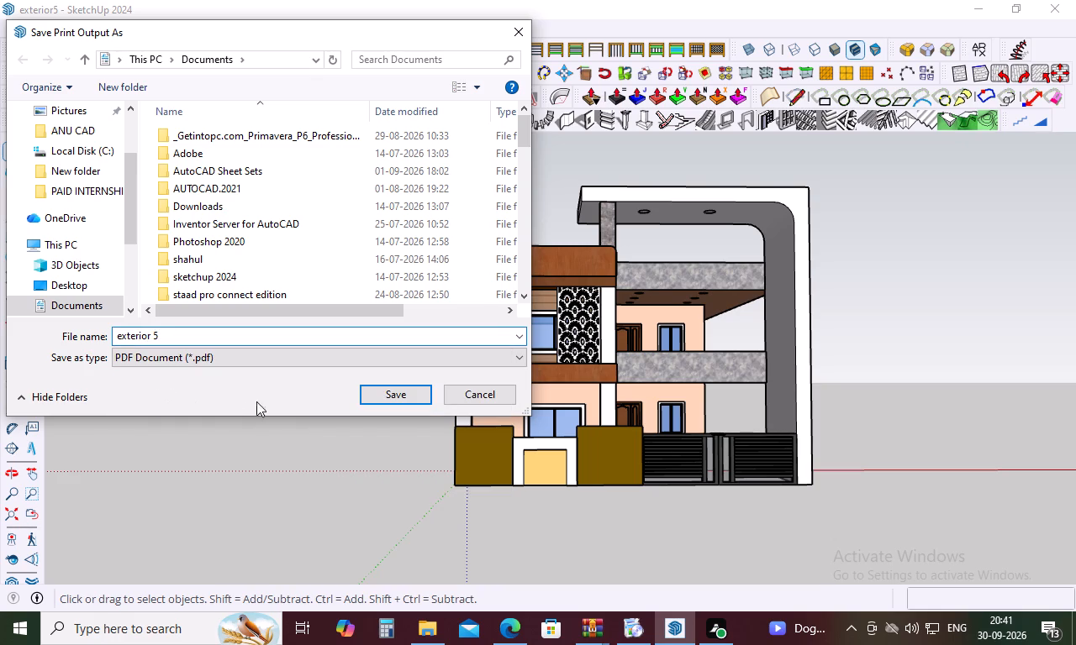
{"action": "left_click", "coordinate": [384, 395]}
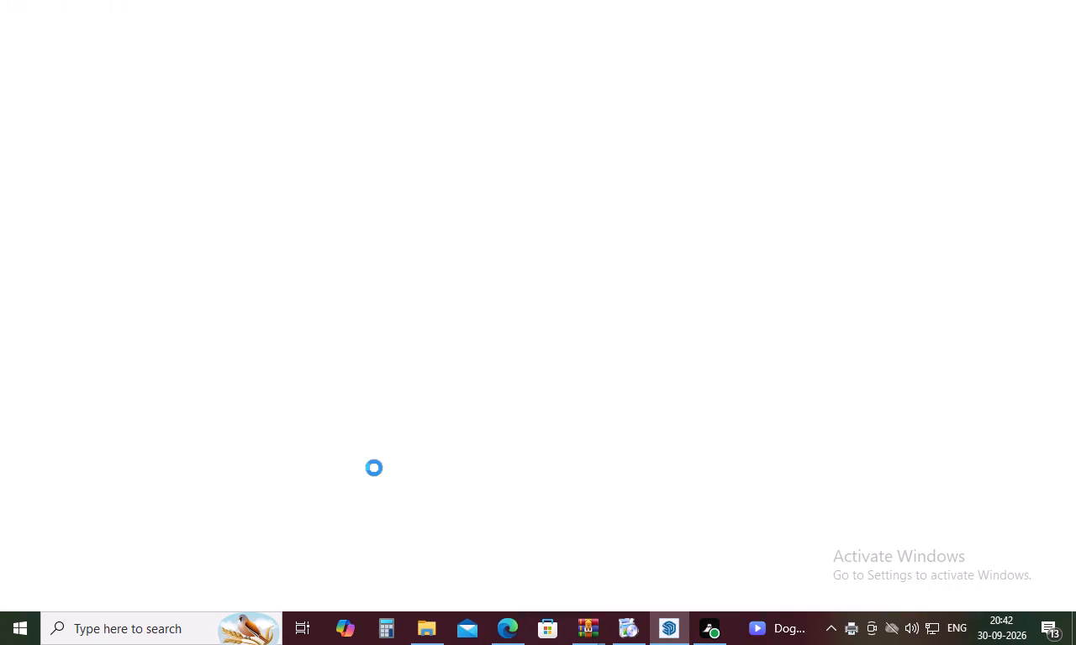
Examine the exported exterior 5 PDF over the height of the front elevation.
{"action": "scroll", "coordinate": [448, 246], "scroll_direction": "down", "scroll_amount": 4}
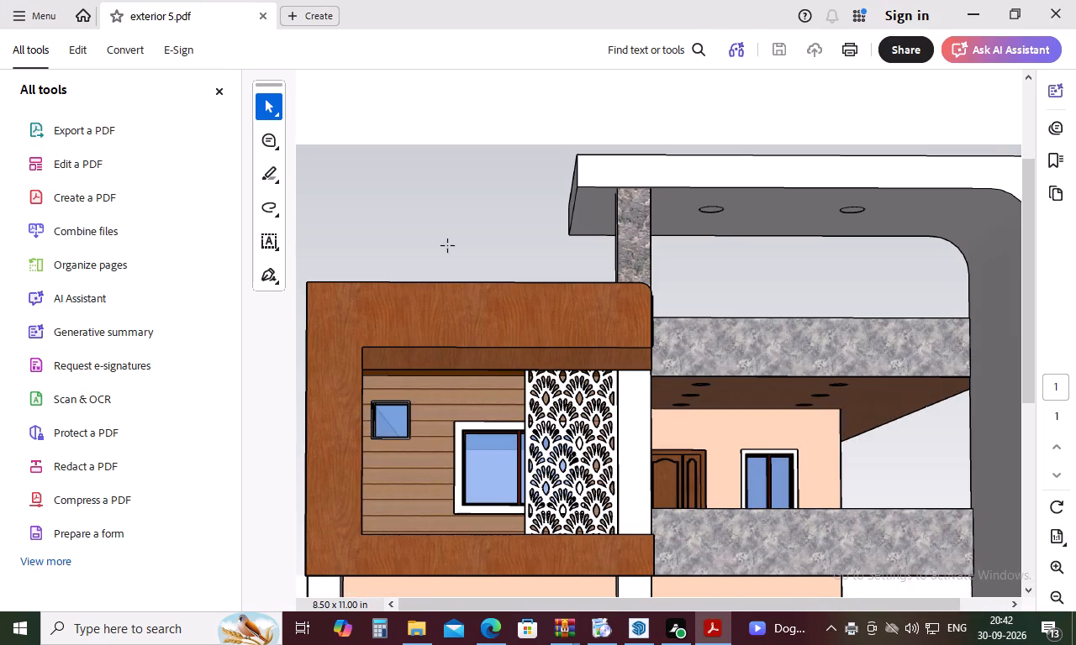
{"action": "scroll", "coordinate": [448, 246], "scroll_direction": "down", "scroll_amount": 12}
{"action": "scroll", "coordinate": [466, 313], "scroll_direction": "up", "scroll_amount": 5}
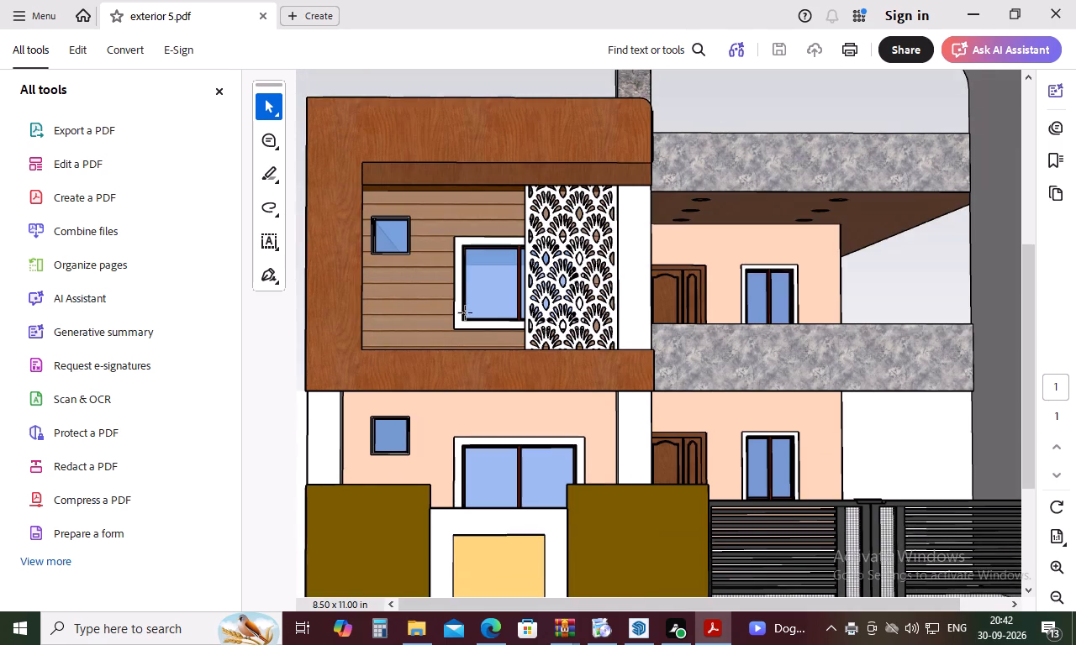
{"action": "scroll", "coordinate": [466, 313], "scroll_direction": "up", "scroll_amount": 7}
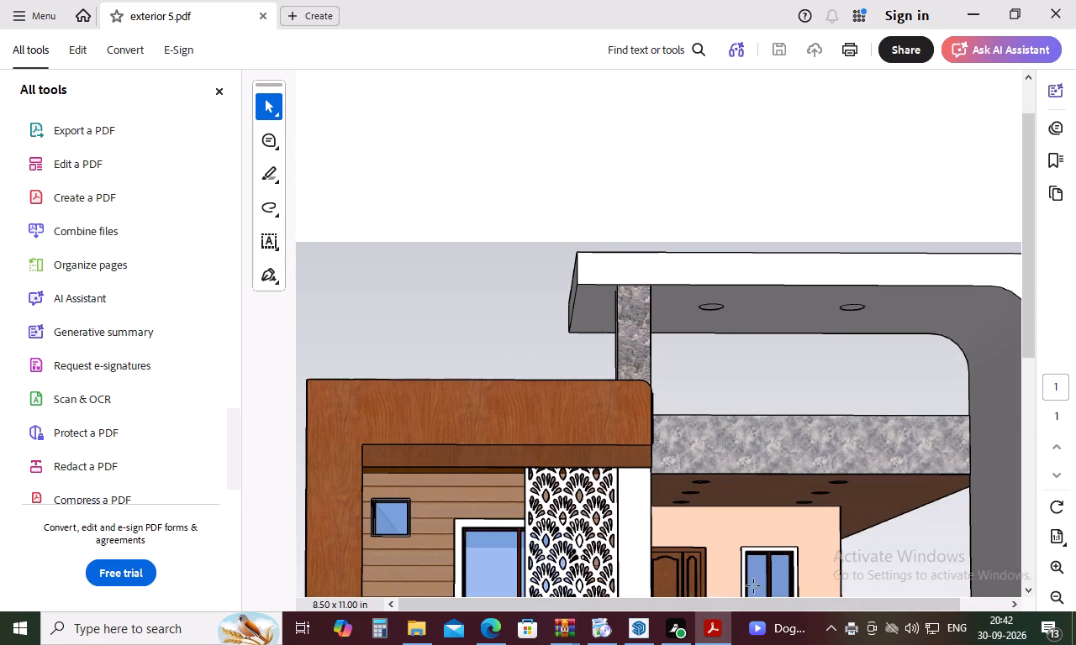
Switch back to SketchUp and examine the house from the front and from below.
{"action": "left_click", "coordinate": [635, 630]}
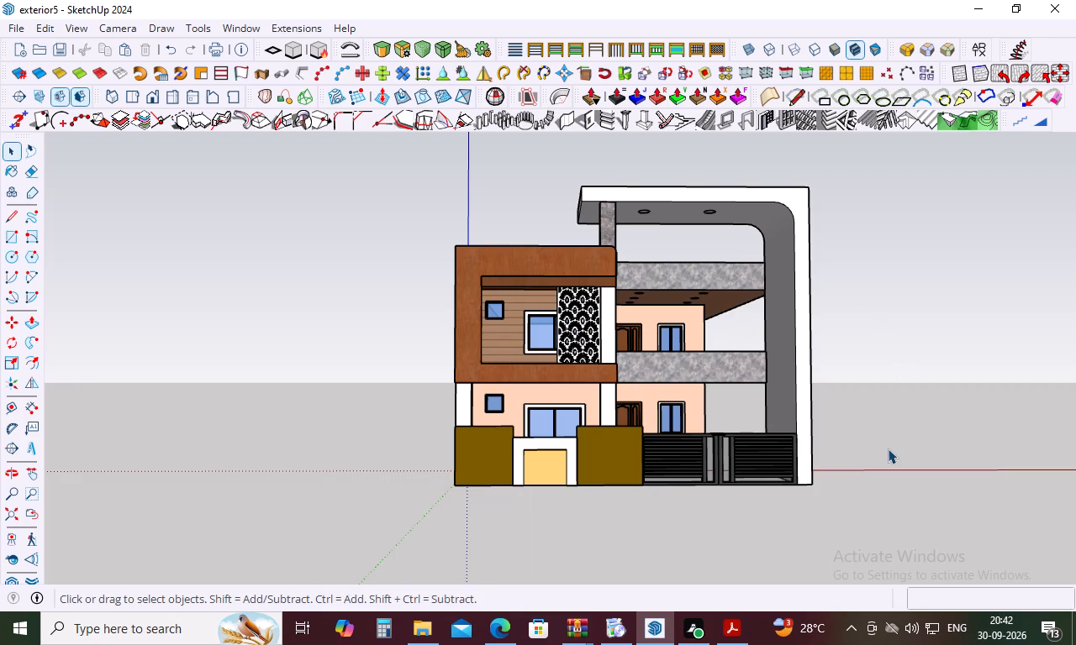
{"action": "middle_click_drag", "start_coordinate": [884, 399], "coordinate": [920, 415]}
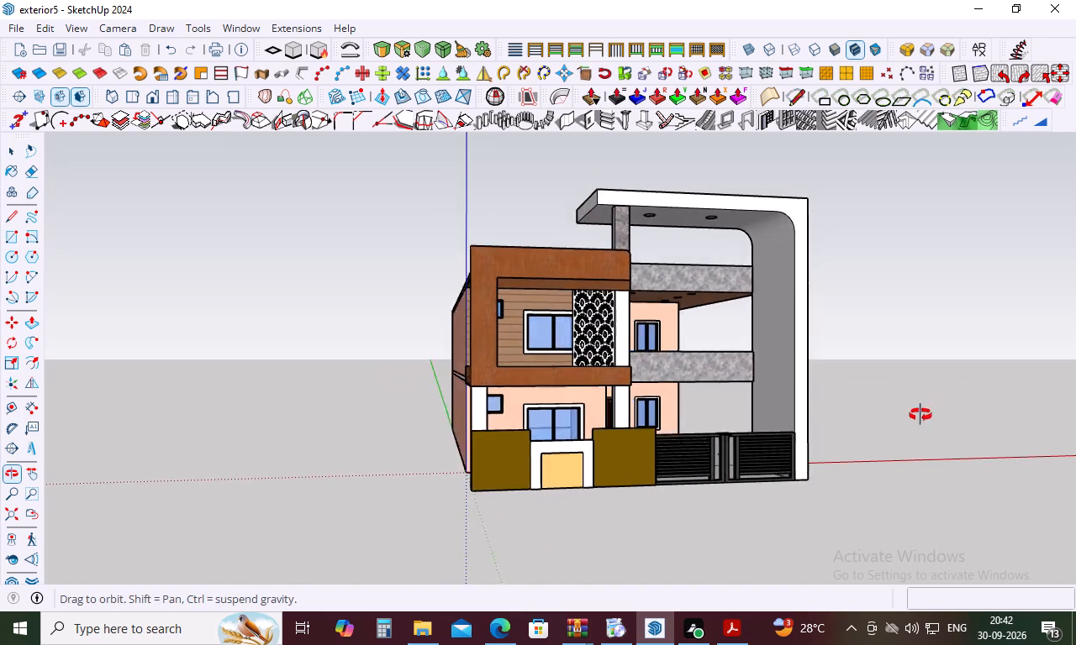
{"action": "middle_click_drag", "start_coordinate": [920, 415], "coordinate": [818, 313]}
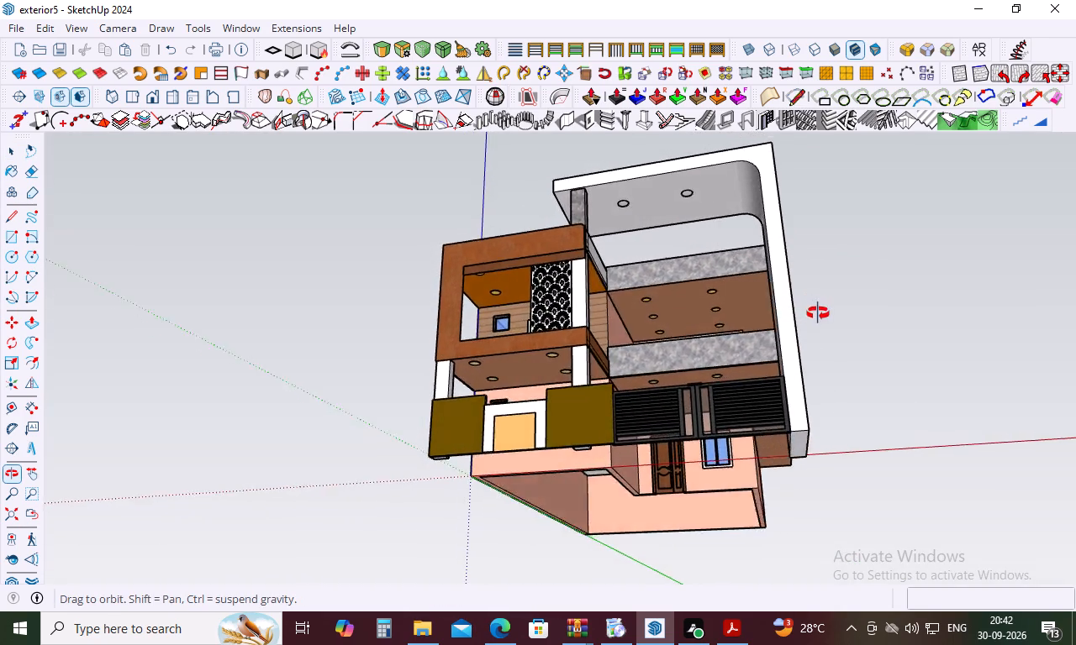
{"action": "middle_click_drag", "start_coordinate": [818, 313], "coordinate": [883, 428]}
{"action": "middle_click_drag", "start_coordinate": [836, 458], "coordinate": [820, 350]}
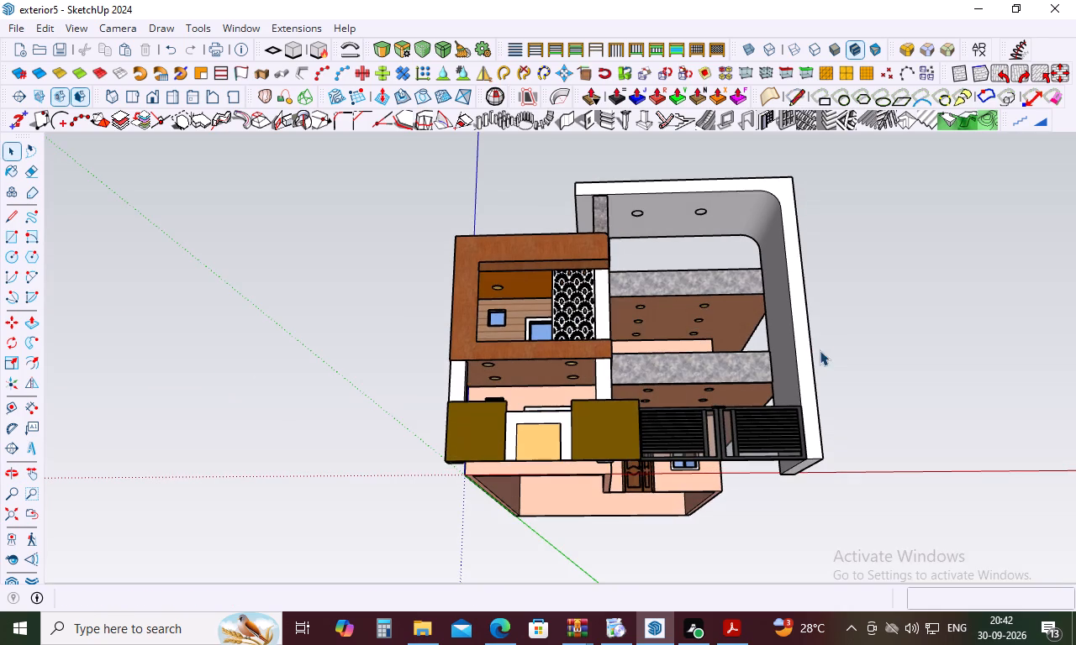
{"action": "scroll", "coordinate": [787, 387], "scroll_direction": "up", "scroll_amount": 2}
{"action": "middle_click_drag", "start_coordinate": [786, 388], "coordinate": [804, 452]}
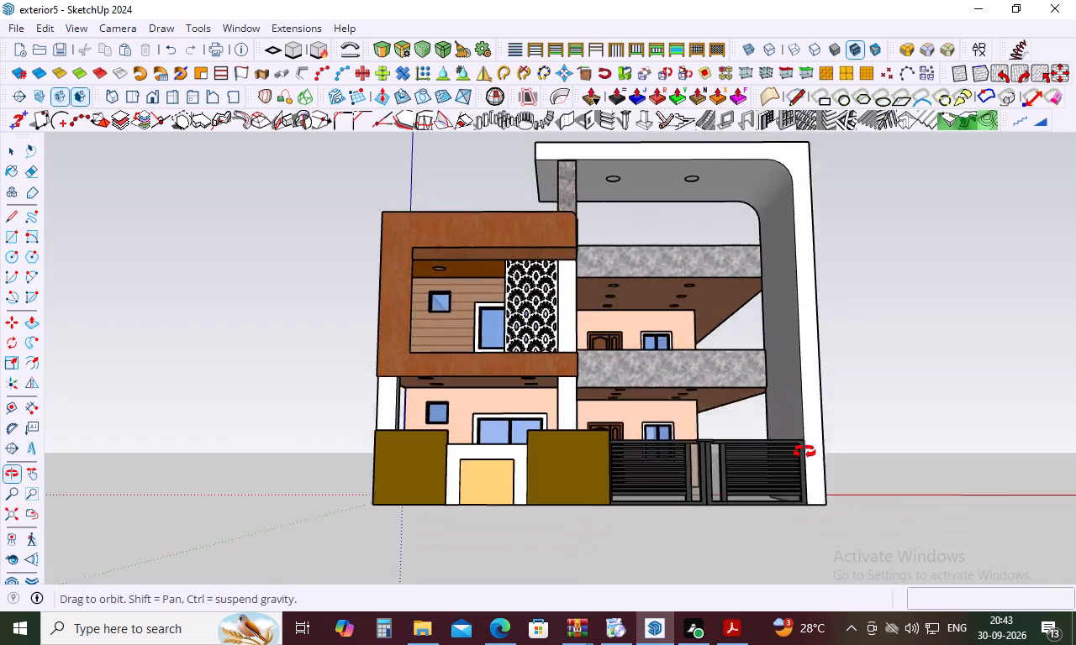
{"action": "middle_click_drag", "start_coordinate": [804, 452], "coordinate": [805, 457]}
{"action": "scroll", "coordinate": [805, 457], "scroll_direction": "down", "scroll_amount": 3}
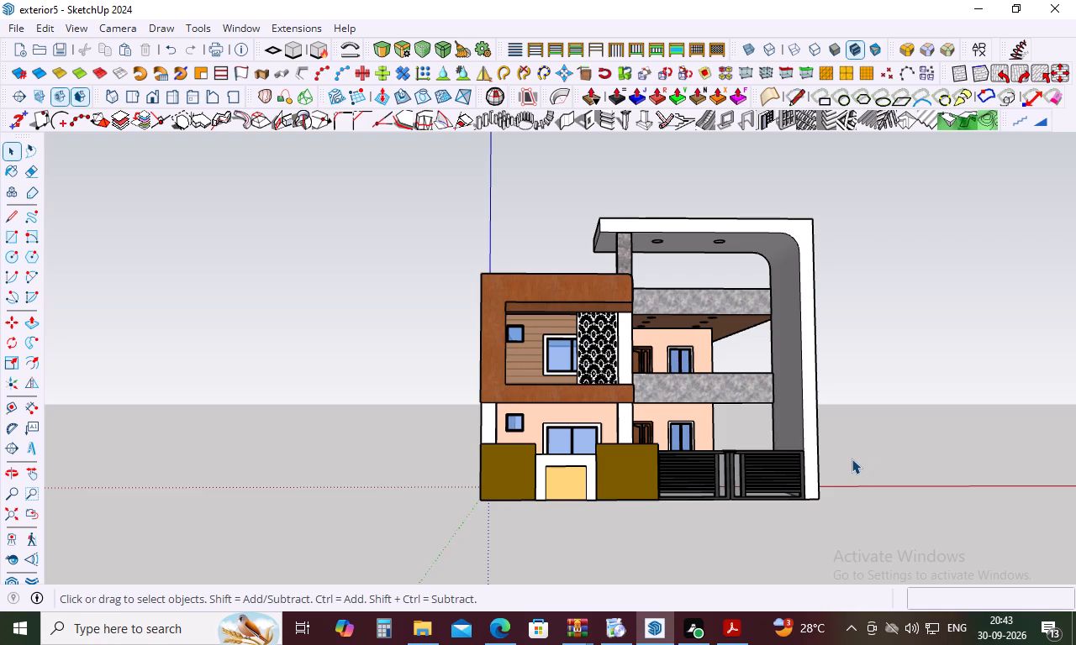
Draw a 29' 3" by 33' 6" rectangle under the house, from the rear wall corner on the green axis to the opposite front corner.
{"action": "middle_click_drag", "start_coordinate": [847, 469], "coordinate": [789, 318]}
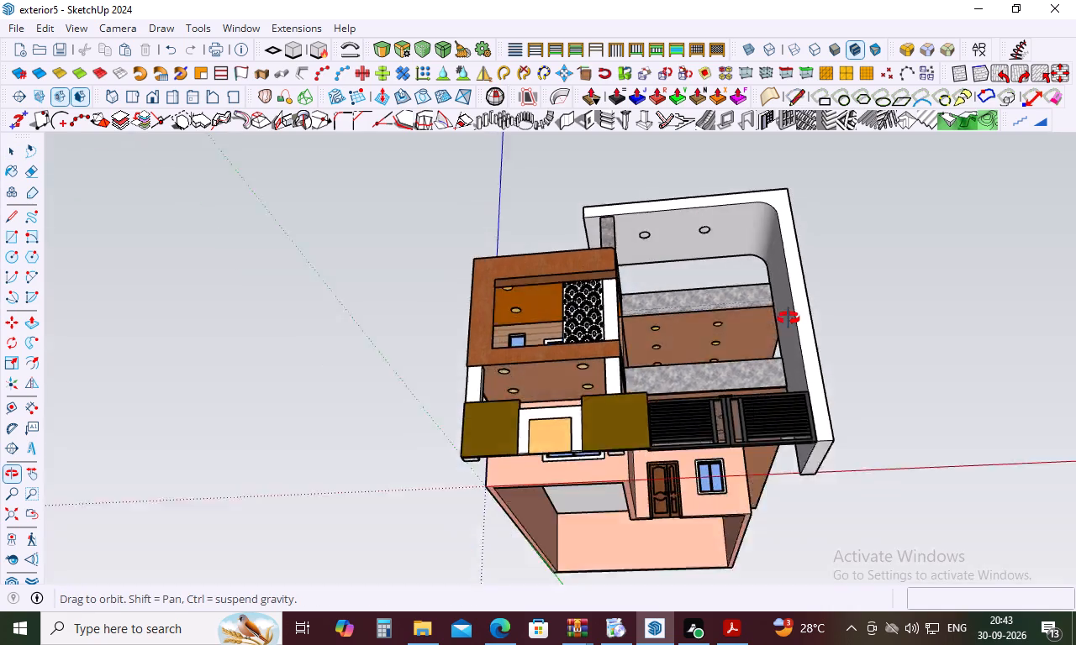
{"action": "middle_click_drag", "start_coordinate": [789, 318], "coordinate": [646, 305]}
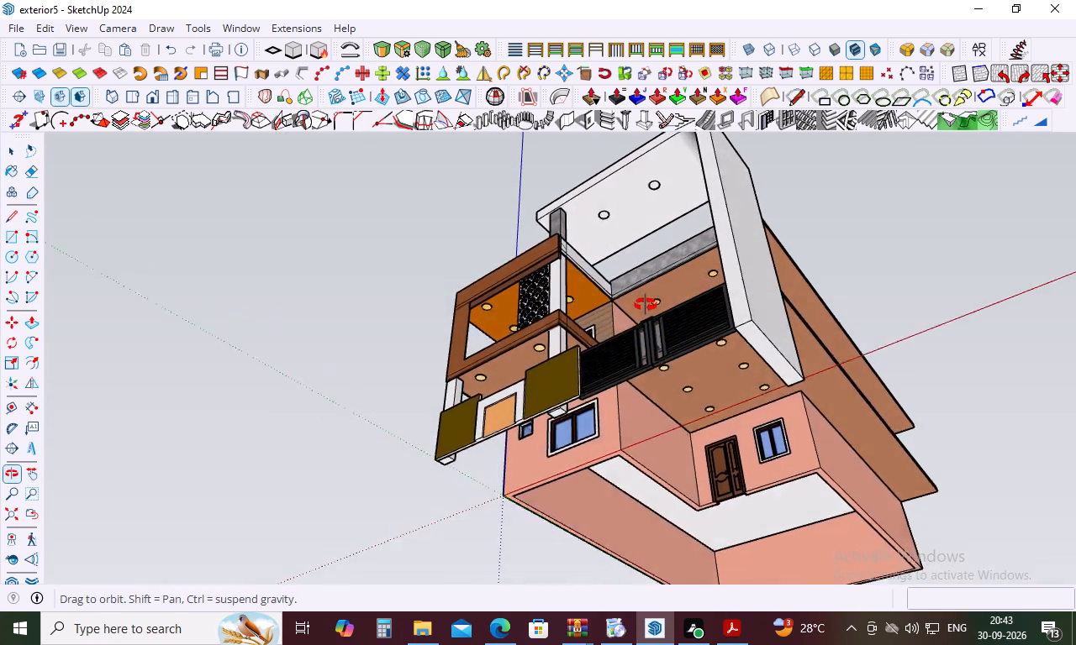
{"action": "middle_click_drag", "start_coordinate": [646, 305], "coordinate": [614, 238]}
{"action": "scroll", "coordinate": [614, 238], "scroll_direction": "down", "scroll_amount": 4}
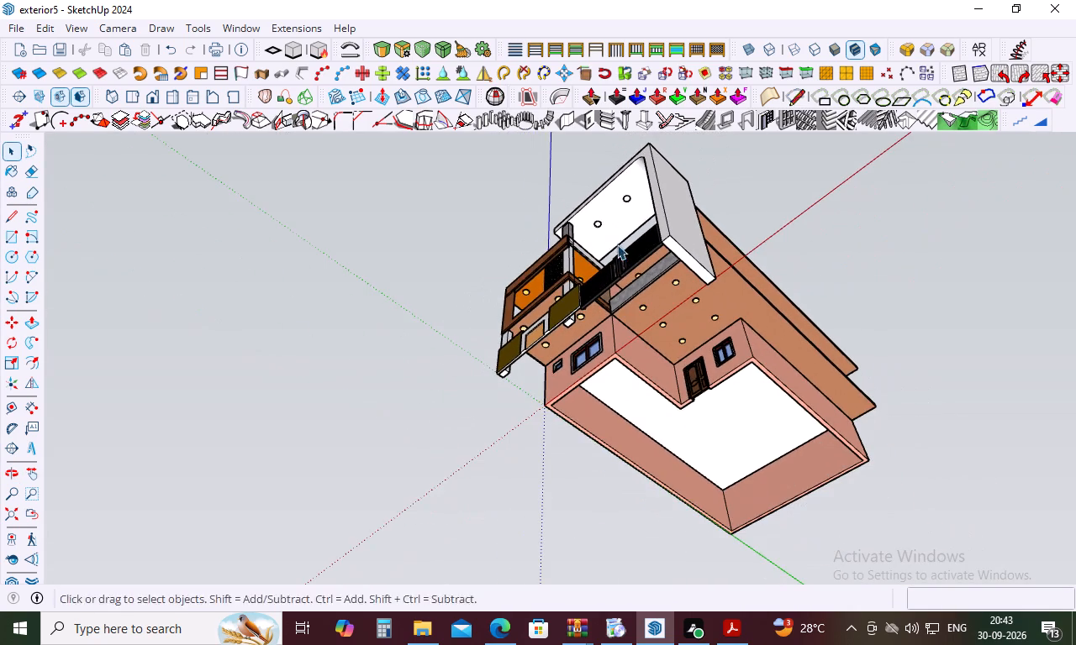
{"action": "middle_click_drag", "start_coordinate": [620, 253], "coordinate": [664, 380]}
{"action": "scroll", "coordinate": [693, 472], "scroll_direction": "up", "scroll_amount": 7}
{"action": "key", "text": "r"}
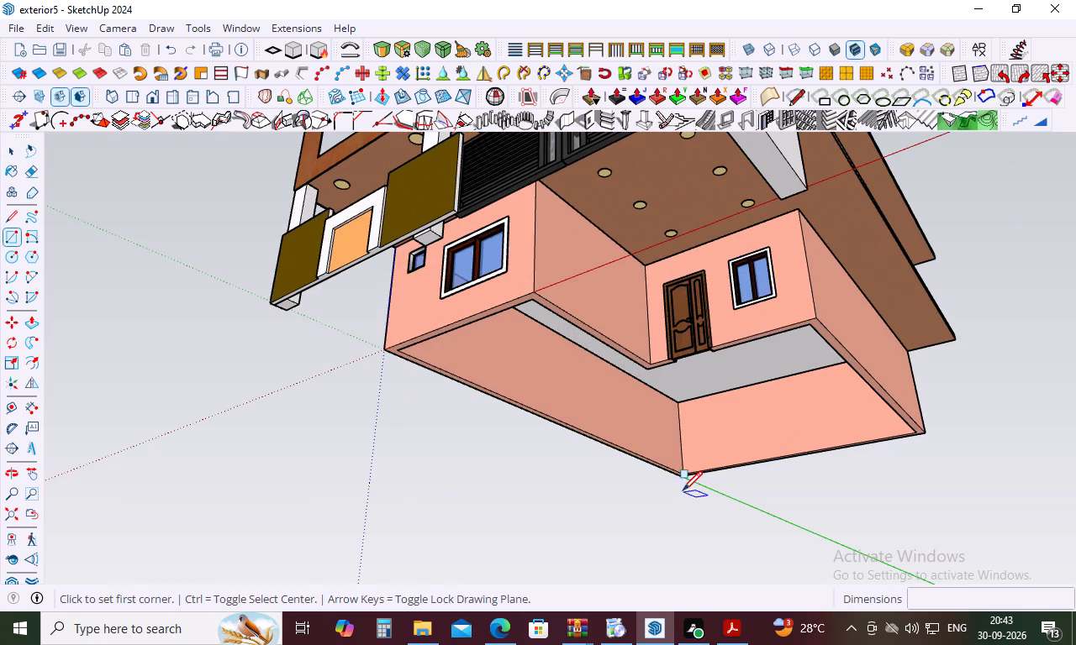
{"action": "scroll", "coordinate": [683, 490], "scroll_direction": "up", "scroll_amount": 9}
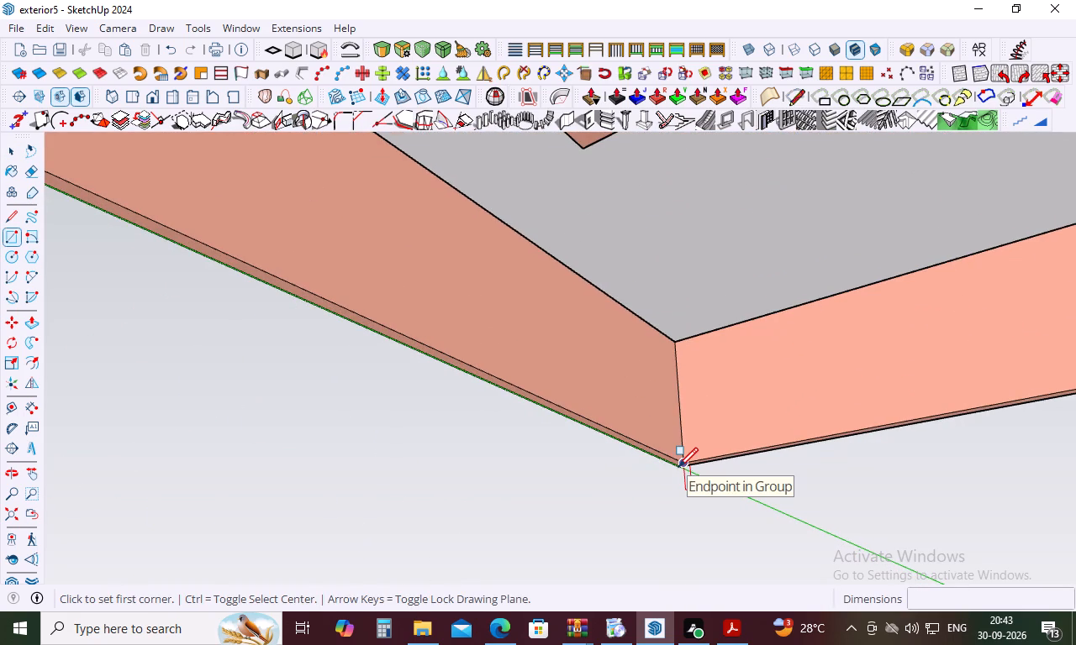
{"action": "scroll", "coordinate": [678, 467], "scroll_direction": "up", "scroll_amount": 10}
{"action": "left_click", "coordinate": [684, 468]}
{"action": "scroll", "coordinate": [698, 343], "scroll_direction": "down", "scroll_amount": 7}
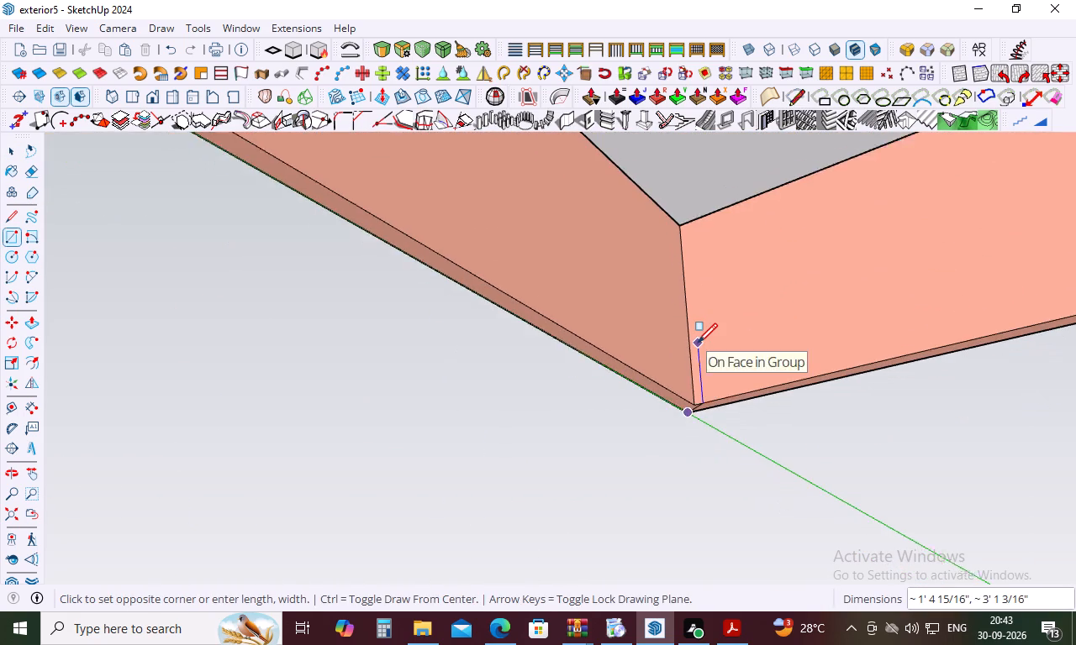
{"action": "scroll", "coordinate": [698, 343], "scroll_direction": "down", "scroll_amount": 7}
{"action": "scroll", "coordinate": [710, 433], "scroll_direction": "down", "scroll_amount": 16}
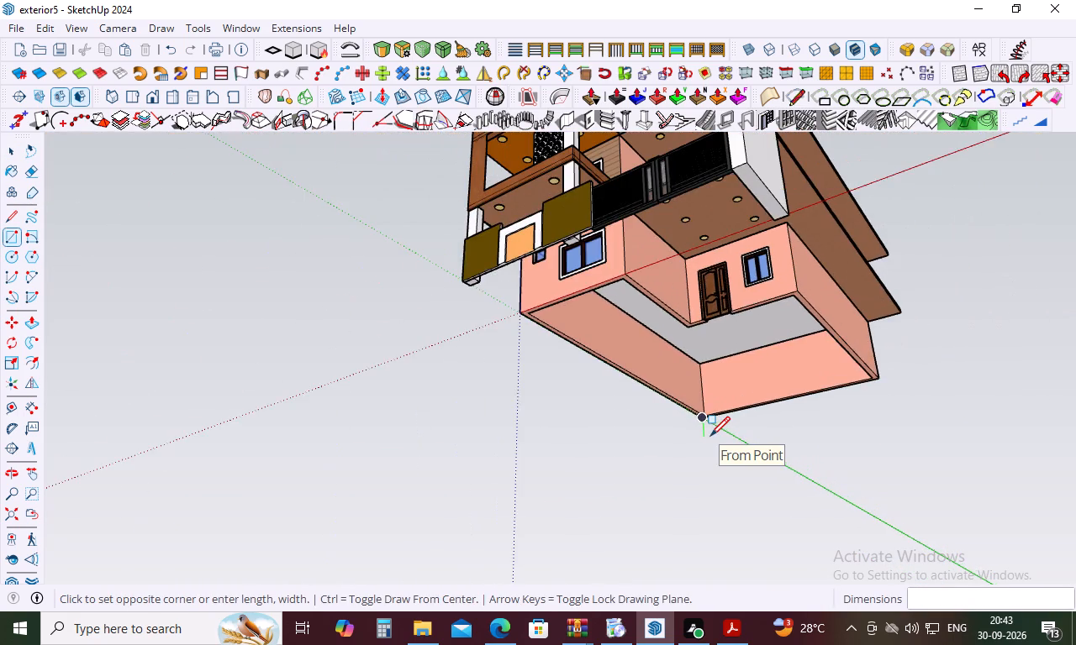
{"action": "scroll", "coordinate": [710, 436], "scroll_direction": "down", "scroll_amount": 2}
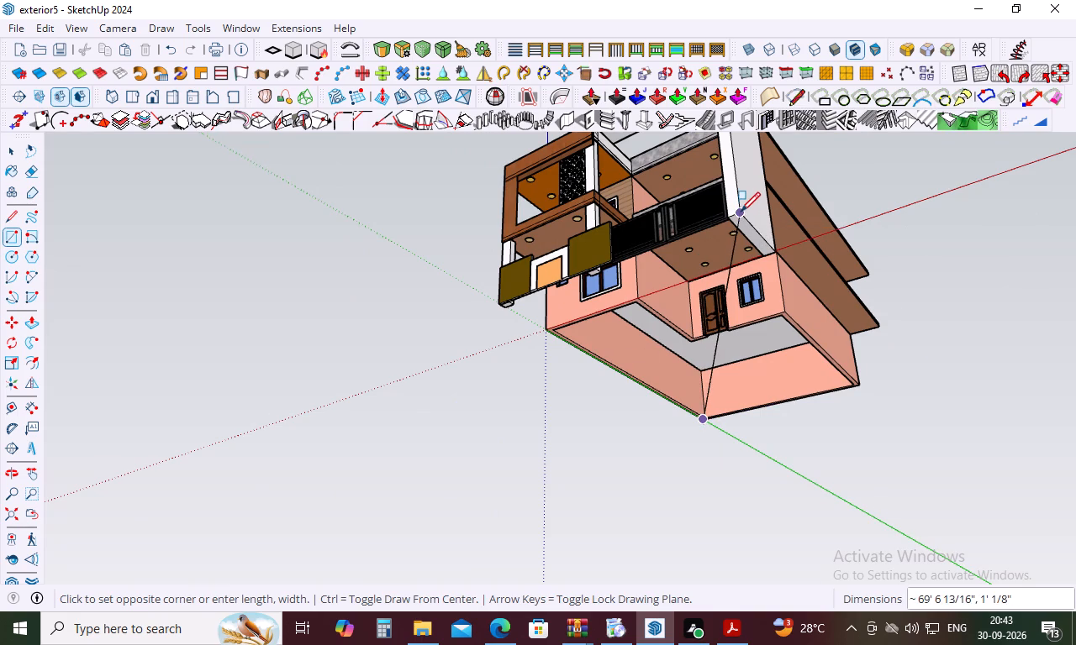
{"action": "left_click", "coordinate": [781, 322]}
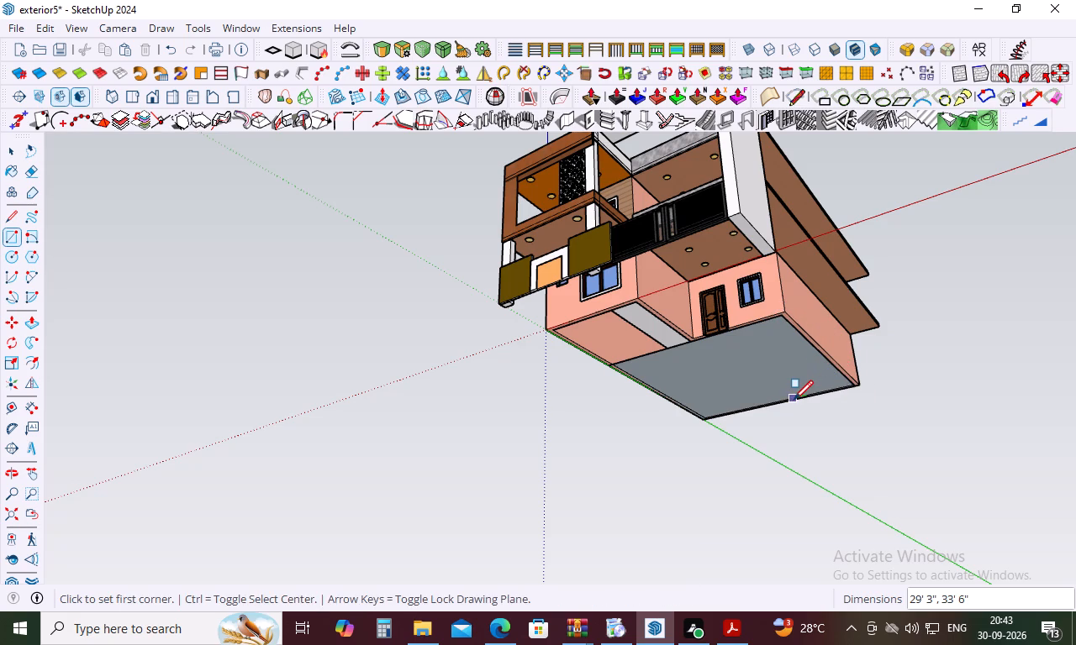
Push/pull the rectangle under the house downward 6" into a base slab.
{"action": "key", "text": "p"}
{"action": "left_click", "coordinate": [776, 370]}
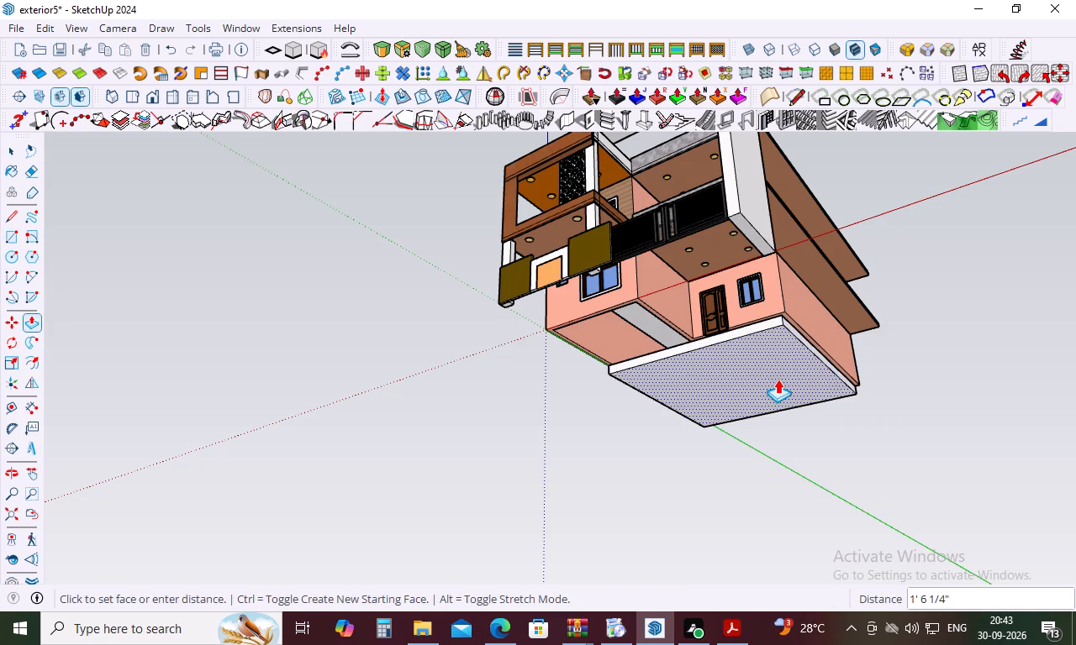
{"action": "key", "text": "6"}
{"action": "key", "text": "Return"}
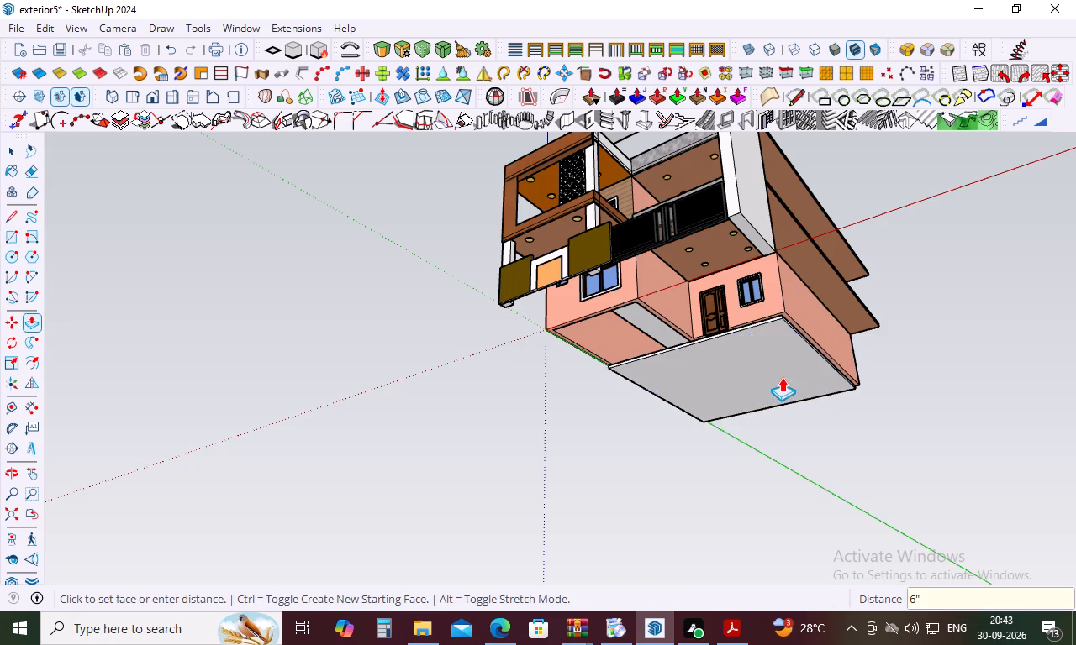
Pull the base slab's side face below the outer side wall outward 9" to meet the wall face.
{"action": "middle_click_drag", "start_coordinate": [842, 332], "coordinate": [840, 432]}
{"action": "scroll", "coordinate": [836, 370], "scroll_direction": "up", "scroll_amount": 14}
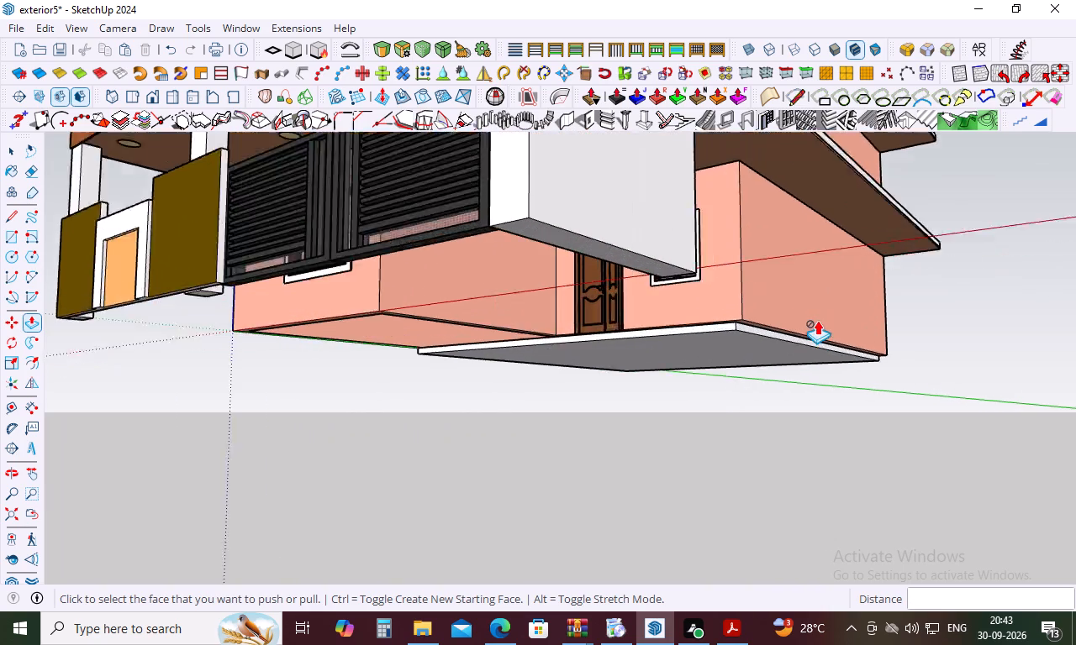
{"action": "scroll", "coordinate": [817, 320], "scroll_direction": "up", "scroll_amount": 6}
{"action": "left_click", "coordinate": [785, 343]}
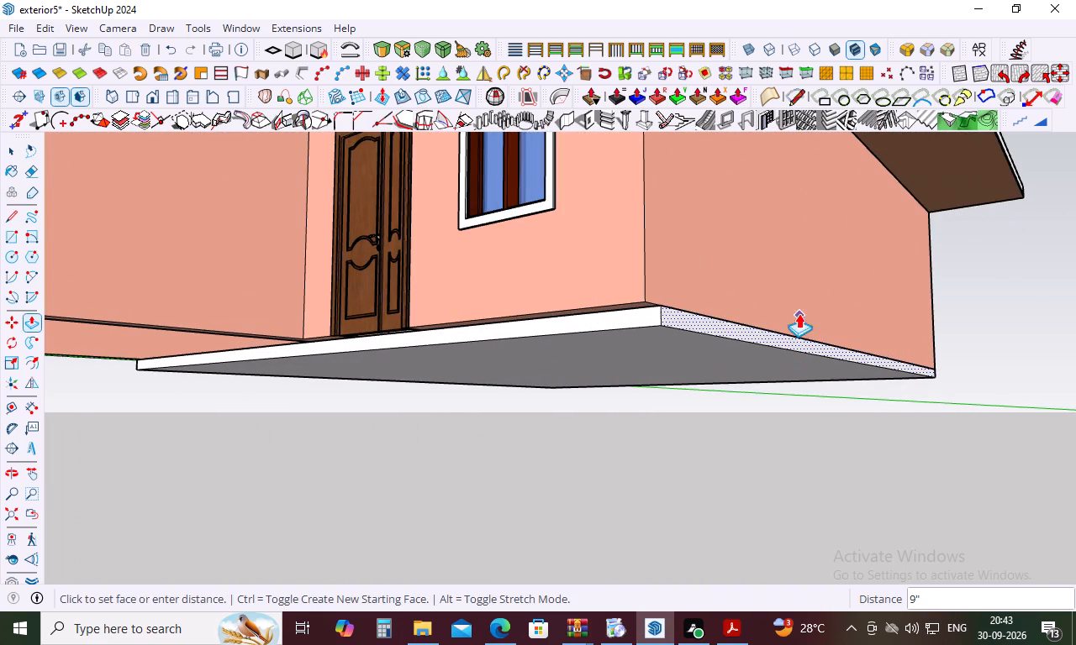
{"action": "left_click", "coordinate": [788, 300]}
Pull the base slab's front face forward about 30' 4", past the boundary wall and main gate.
{"action": "left_click", "coordinate": [551, 325]}
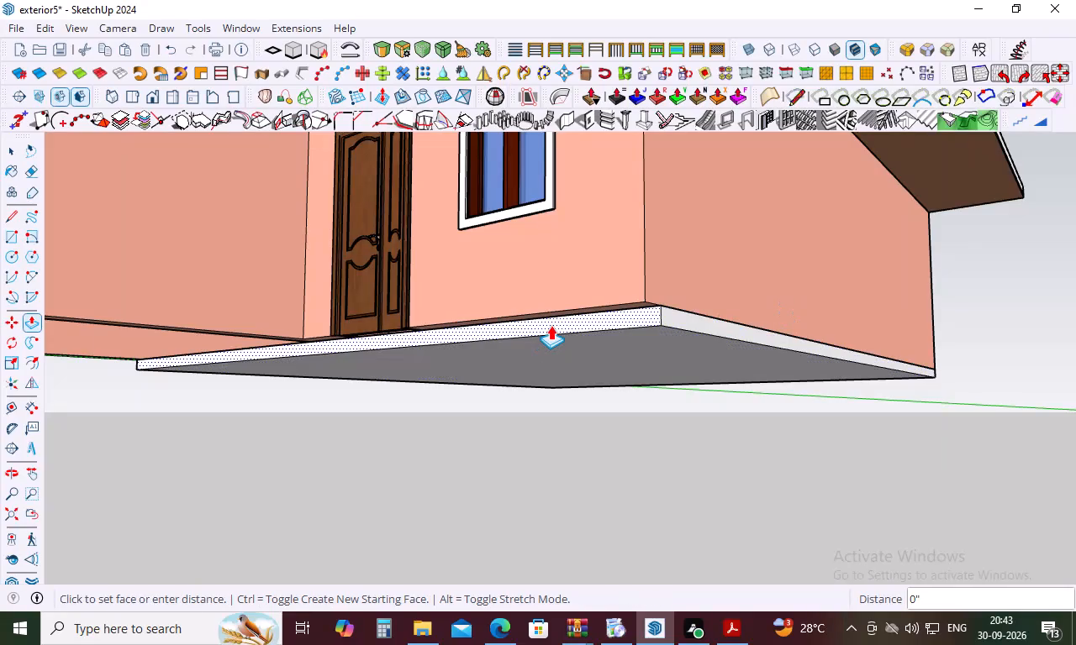
{"action": "scroll", "coordinate": [551, 325], "scroll_direction": "down", "scroll_amount": 19}
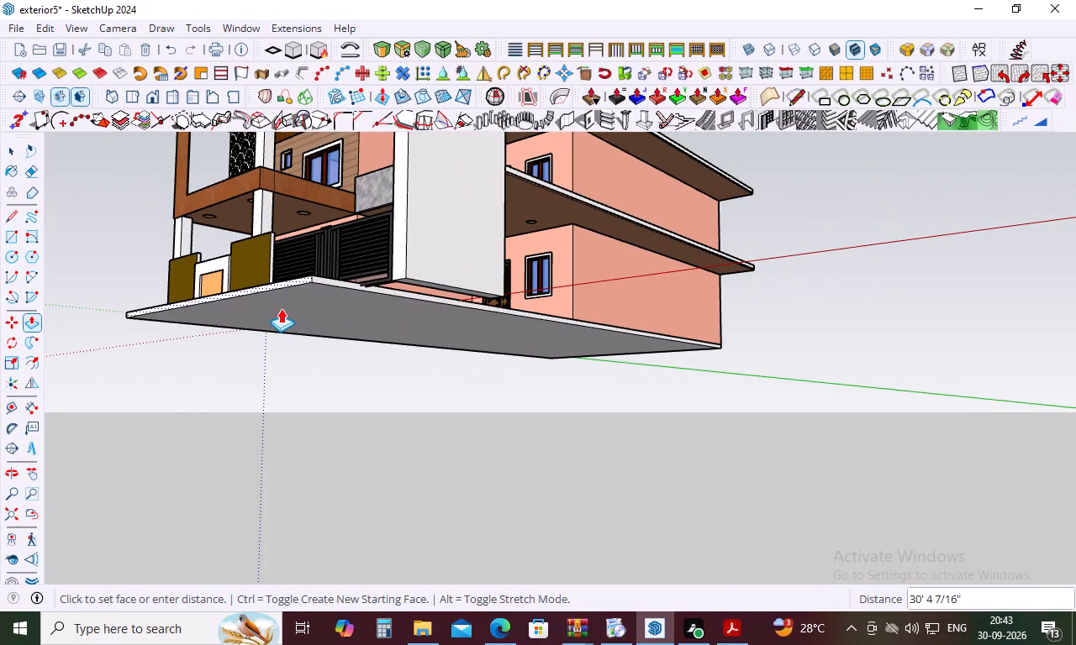
{"action": "left_click", "coordinate": [280, 308]}
Pull the base slab's front face forward about 2' beyond the boundary wall and main gate.
{"action": "middle_click_drag", "start_coordinate": [421, 350], "coordinate": [626, 439]}
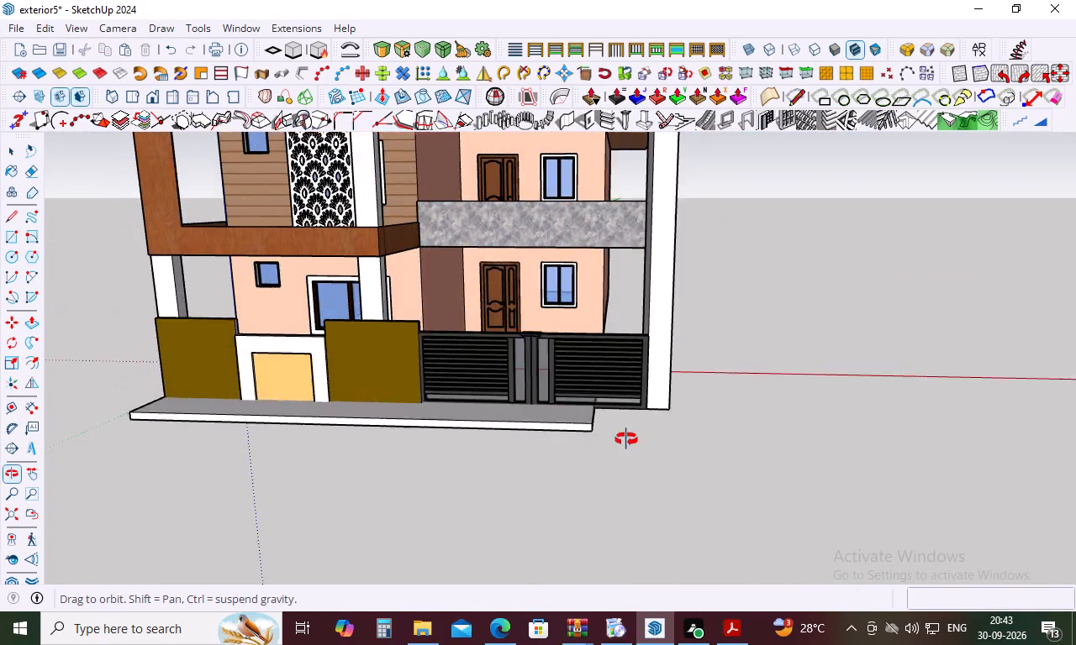
{"action": "middle_click_drag", "start_coordinate": [626, 439], "coordinate": [627, 439]}
{"action": "left_click", "coordinate": [628, 428]}
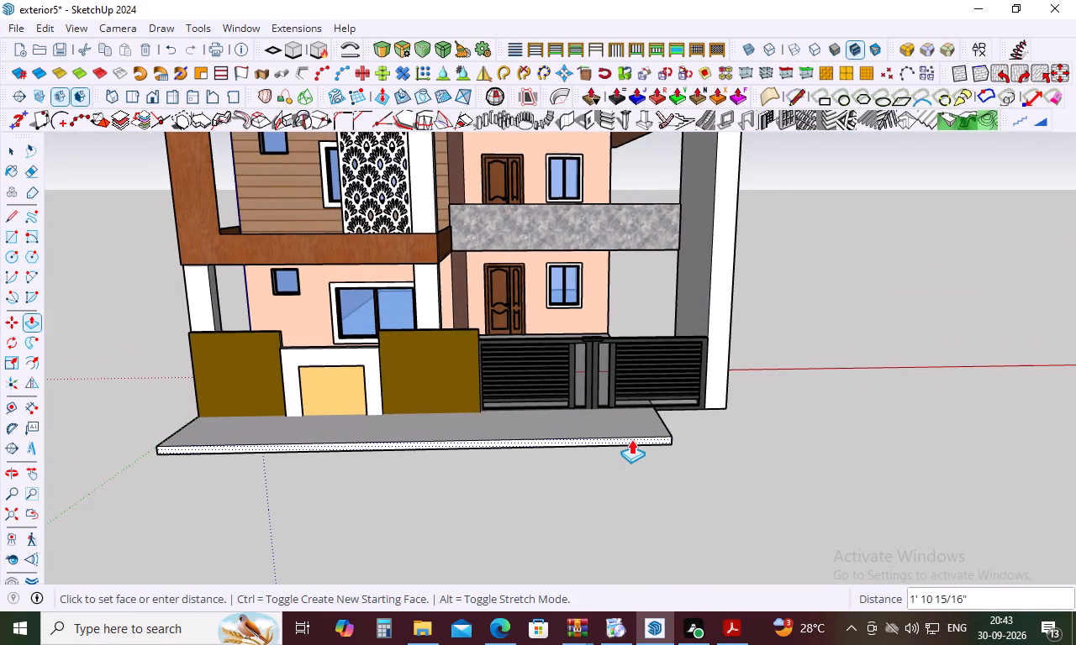
{"action": "left_click", "coordinate": [631, 441]}
Pull the base slab's side face on the gate side outward about 9' 1", past the tall side wall.
{"action": "middle_click_drag", "start_coordinate": [786, 406], "coordinate": [495, 380]}
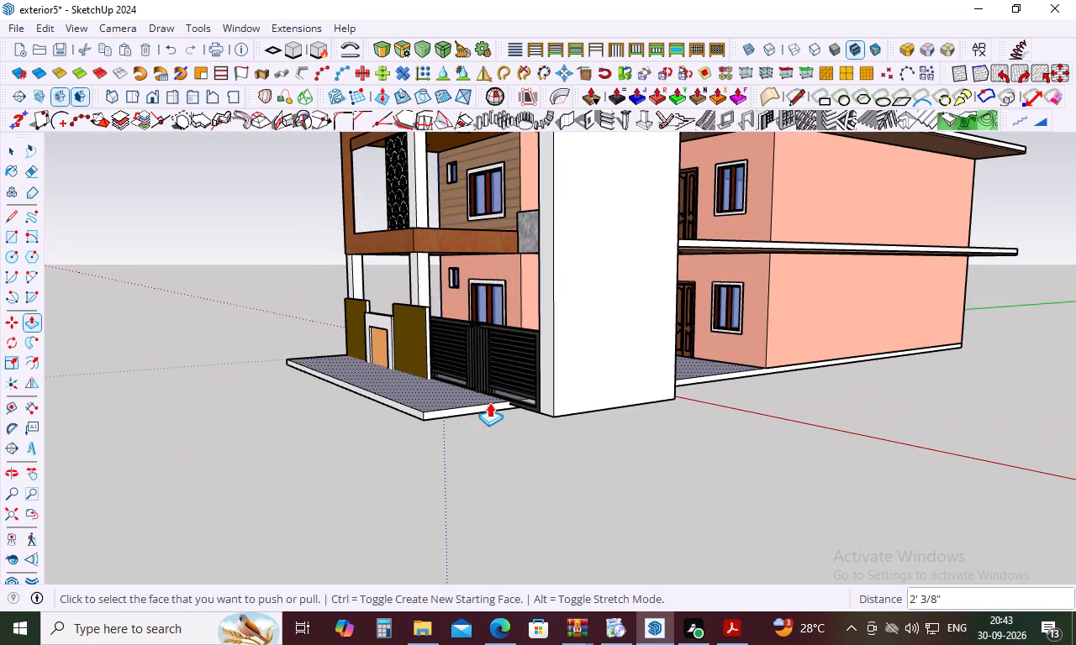
{"action": "left_click", "coordinate": [489, 402]}
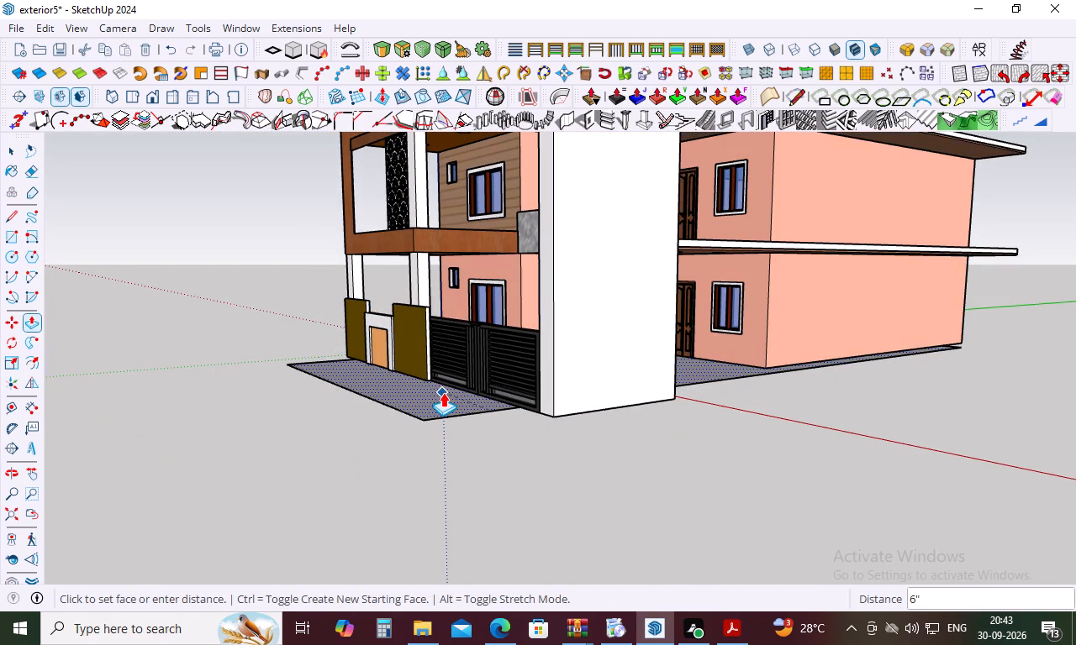
{"action": "key", "text": "Escape"}
{"action": "key", "text": "p"}
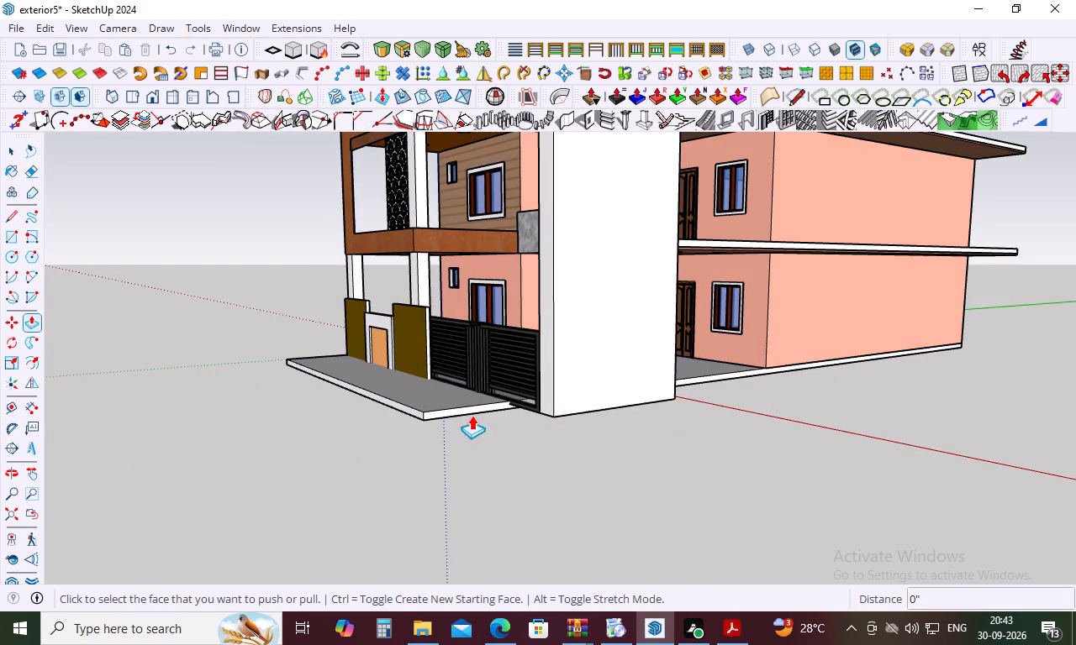
{"action": "left_click", "coordinate": [455, 411]}
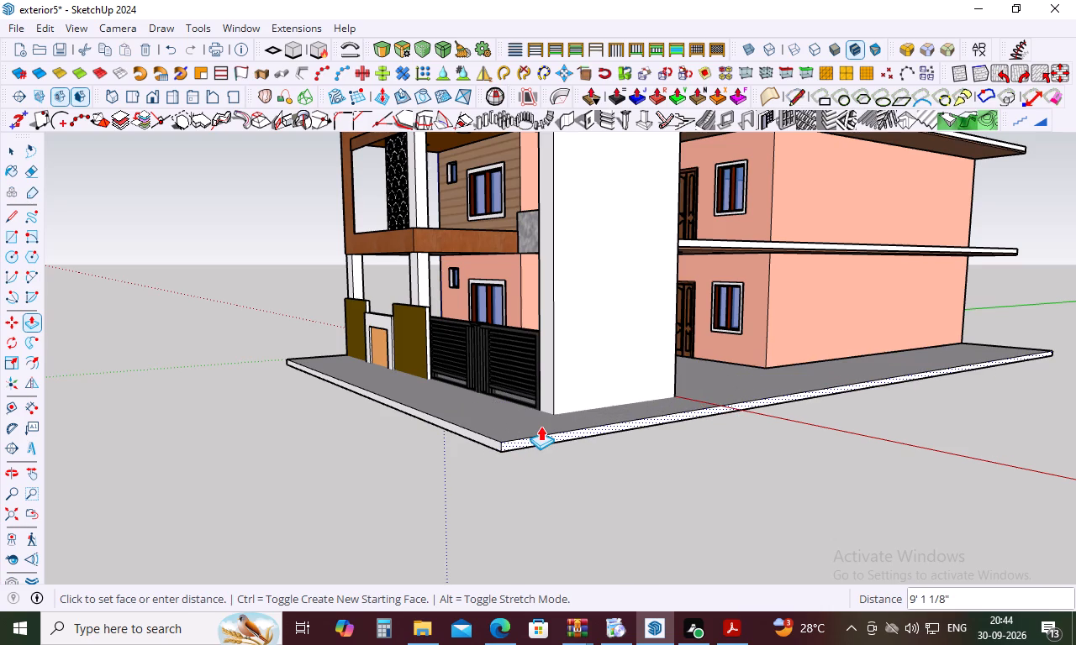
{"action": "left_click", "coordinate": [541, 426]}
Draw a line across the slab top from the boundary wall's gate-side end to the front edge, continuing down the front face.
{"action": "middle_click_drag", "start_coordinate": [598, 439], "coordinate": [702, 406]}
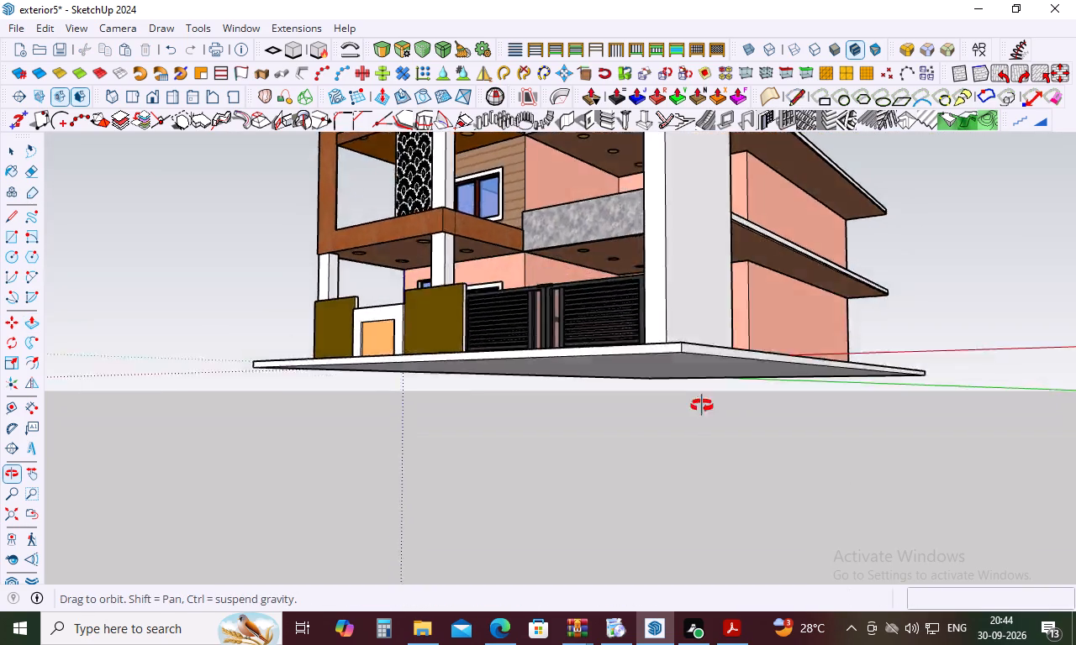
{"action": "middle_click_drag", "start_coordinate": [702, 406], "coordinate": [825, 440]}
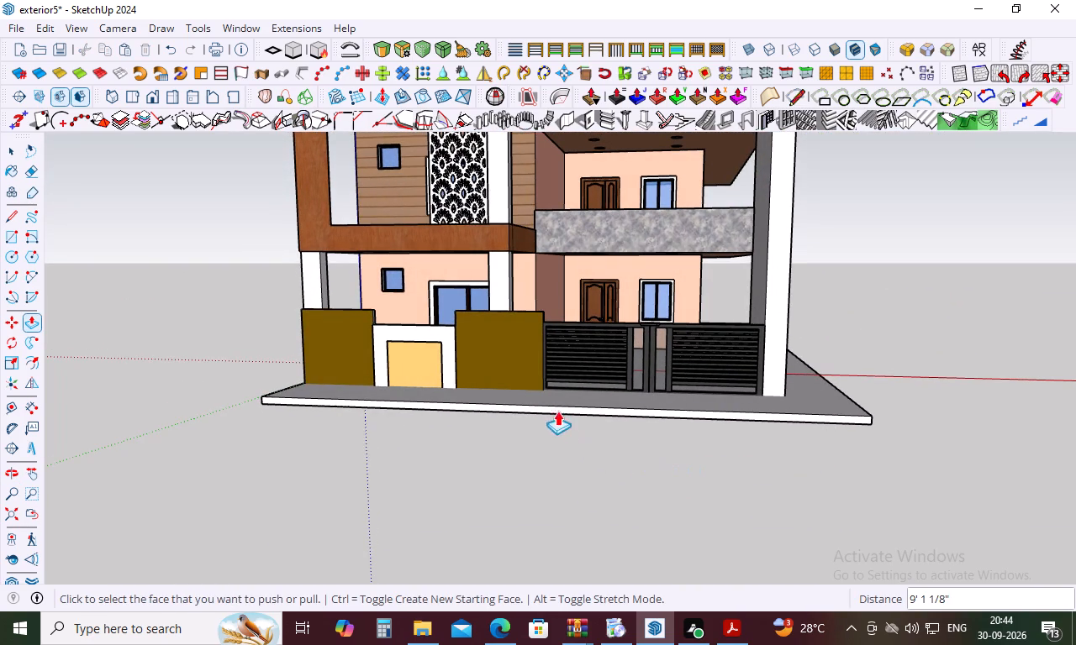
{"action": "middle_click_drag", "start_coordinate": [557, 410], "coordinate": [565, 496]}
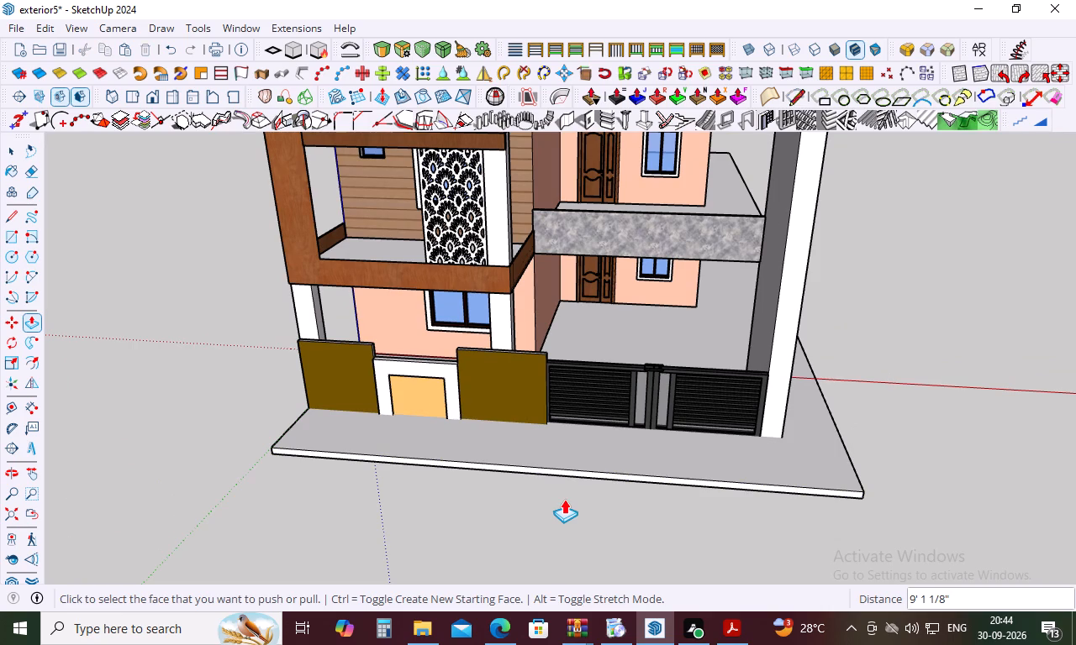
{"action": "key", "text": "i"}
{"action": "key", "text": "l"}
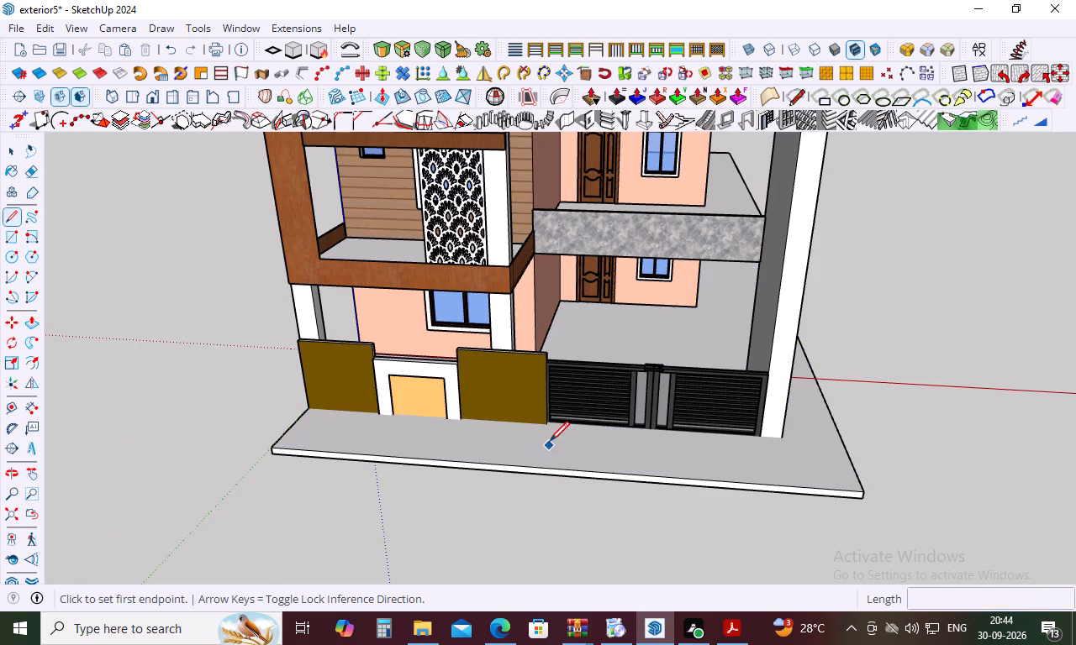
{"action": "left_click", "coordinate": [547, 427]}
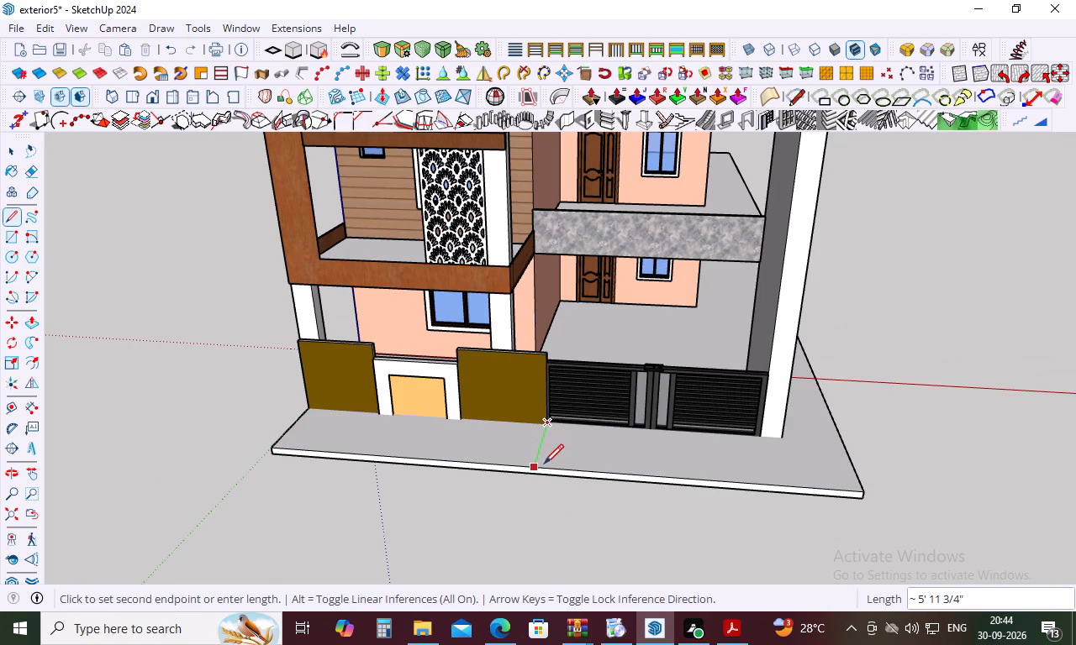
{"action": "middle_click_drag", "start_coordinate": [541, 479], "coordinate": [555, 381]}
{"action": "left_click", "coordinate": [555, 385]}
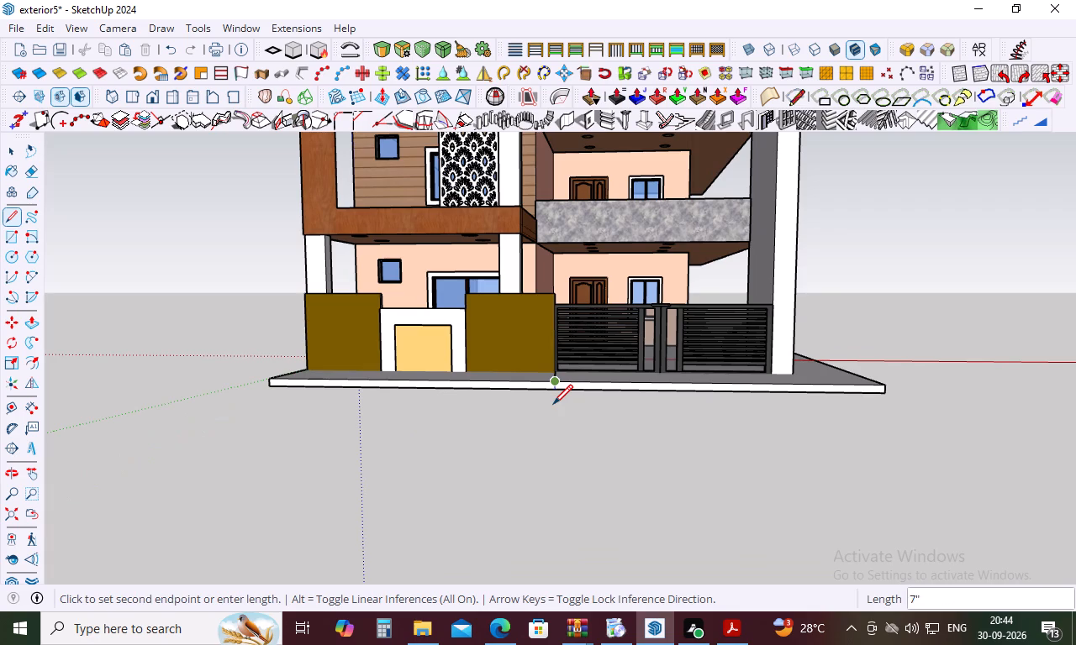
{"action": "left_click", "coordinate": [553, 395]}
{"action": "middle_click_drag", "start_coordinate": [572, 391], "coordinate": [591, 480]}
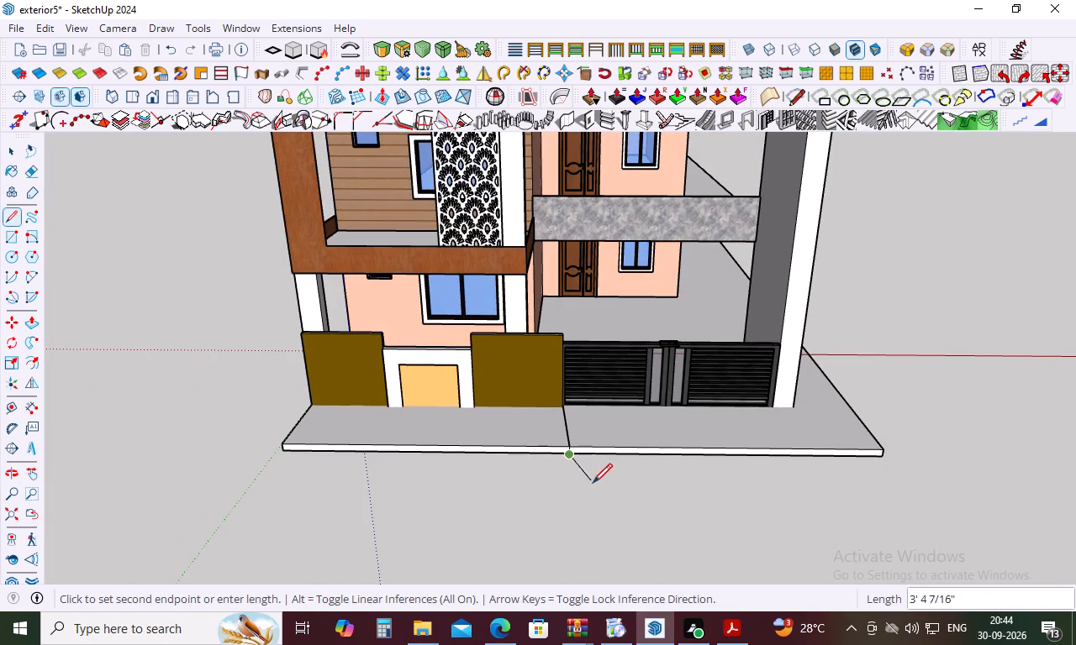
{"action": "key", "text": "space"}
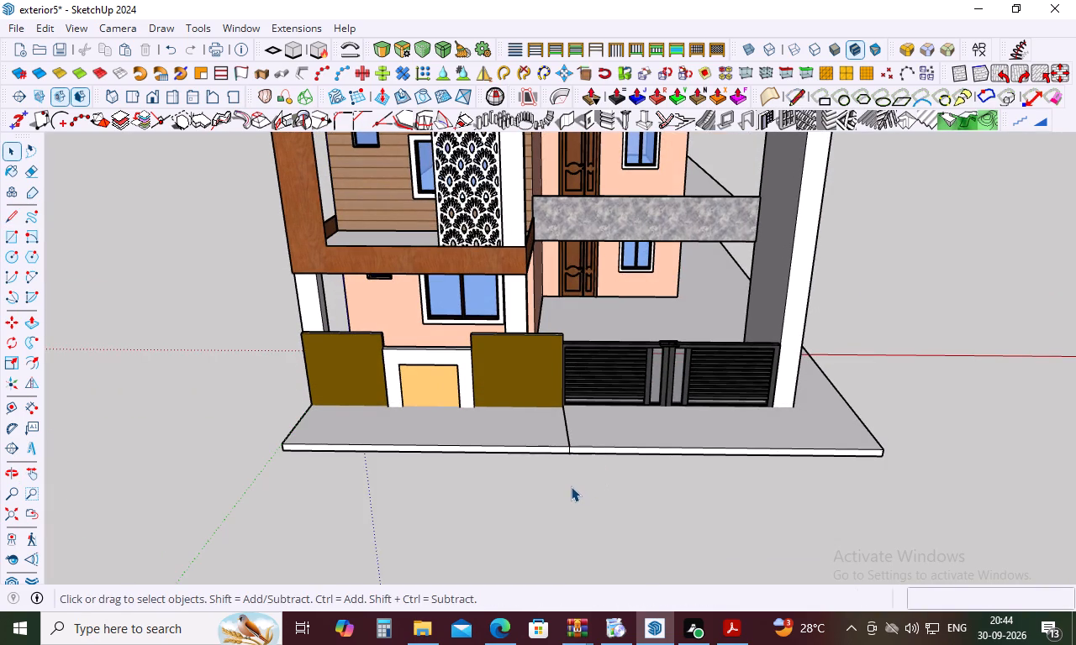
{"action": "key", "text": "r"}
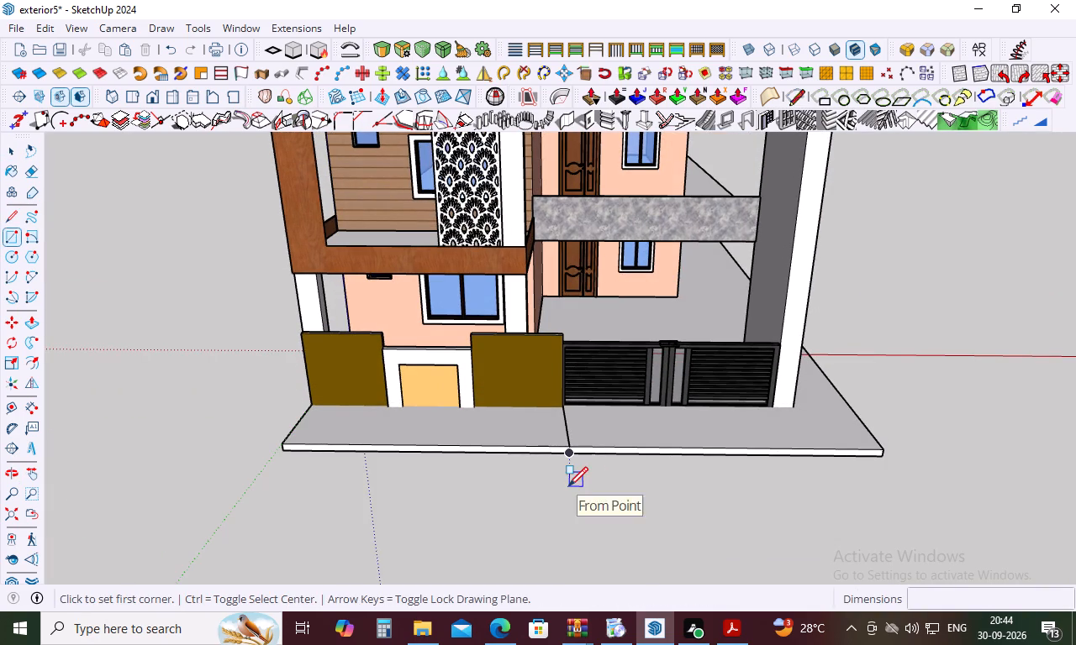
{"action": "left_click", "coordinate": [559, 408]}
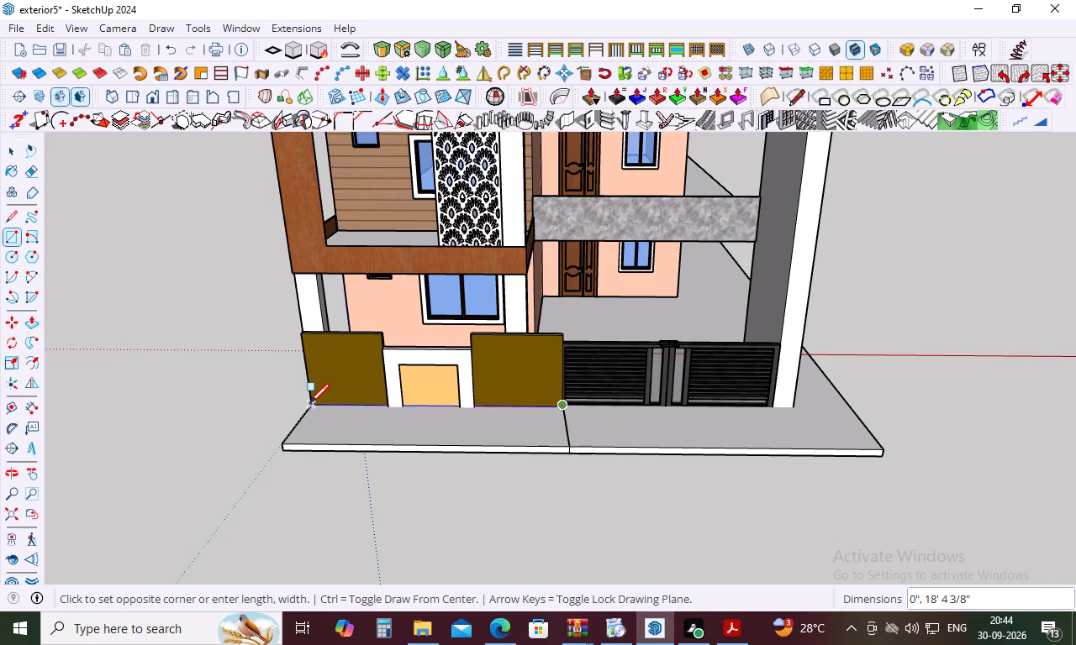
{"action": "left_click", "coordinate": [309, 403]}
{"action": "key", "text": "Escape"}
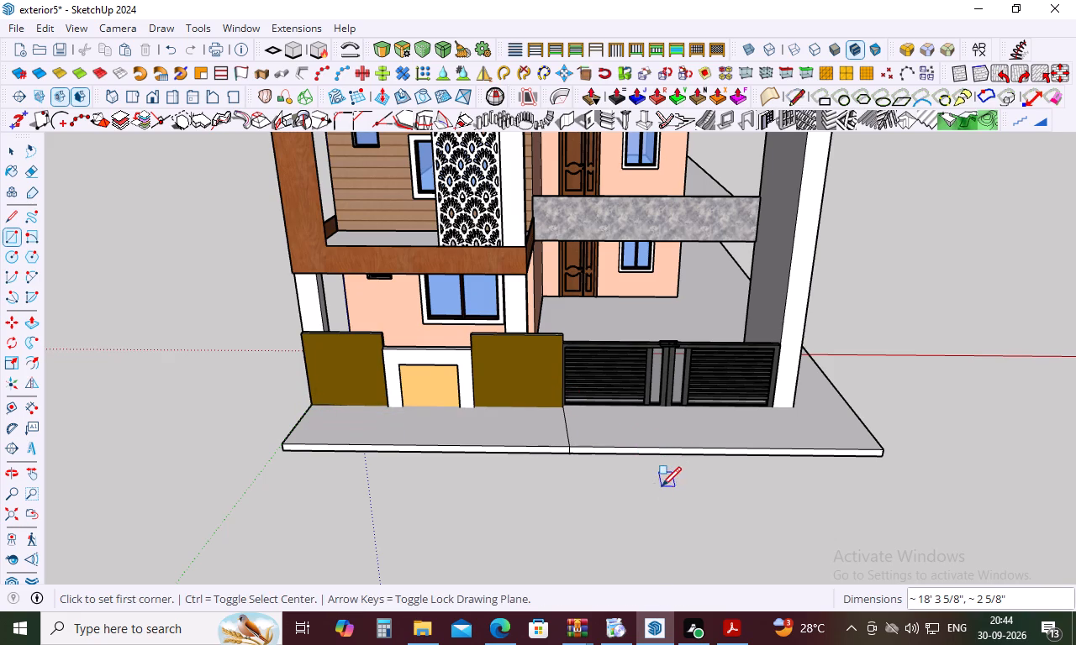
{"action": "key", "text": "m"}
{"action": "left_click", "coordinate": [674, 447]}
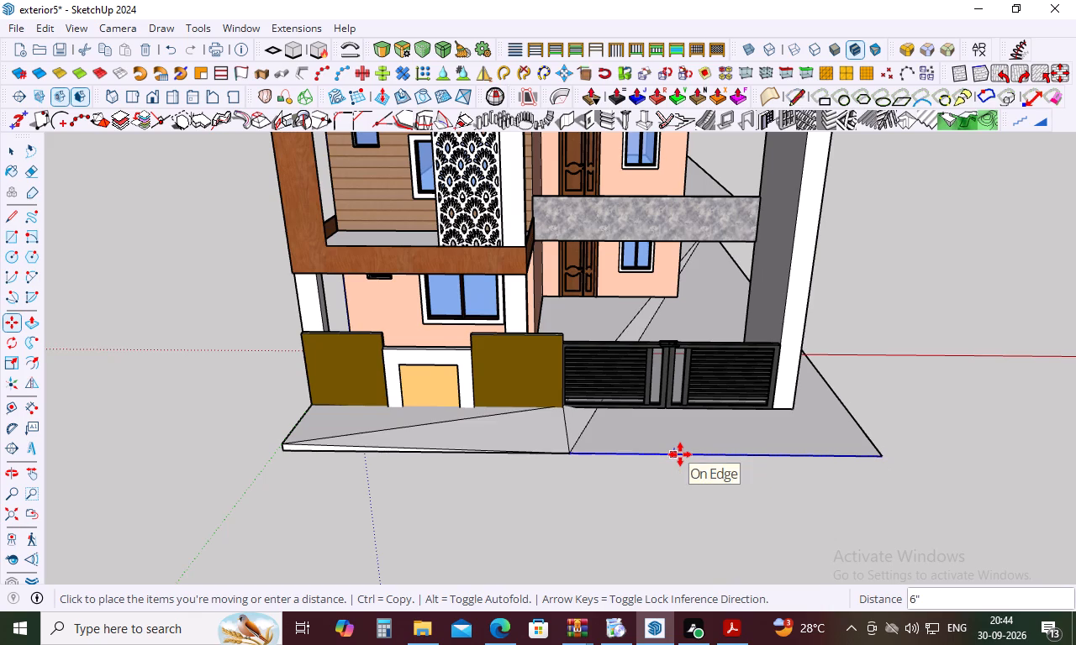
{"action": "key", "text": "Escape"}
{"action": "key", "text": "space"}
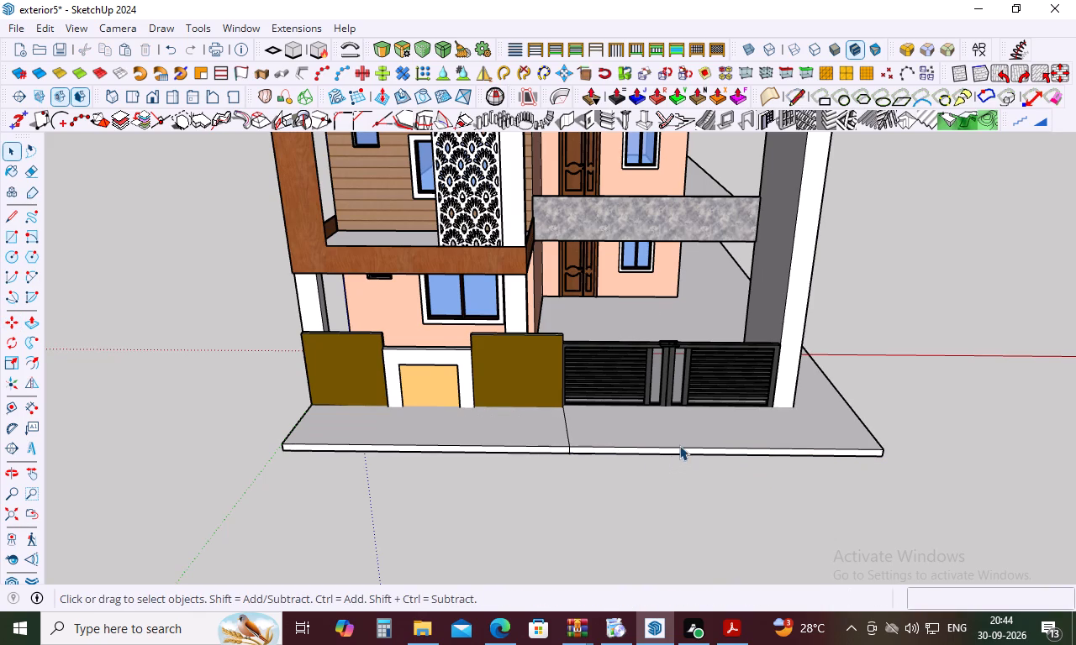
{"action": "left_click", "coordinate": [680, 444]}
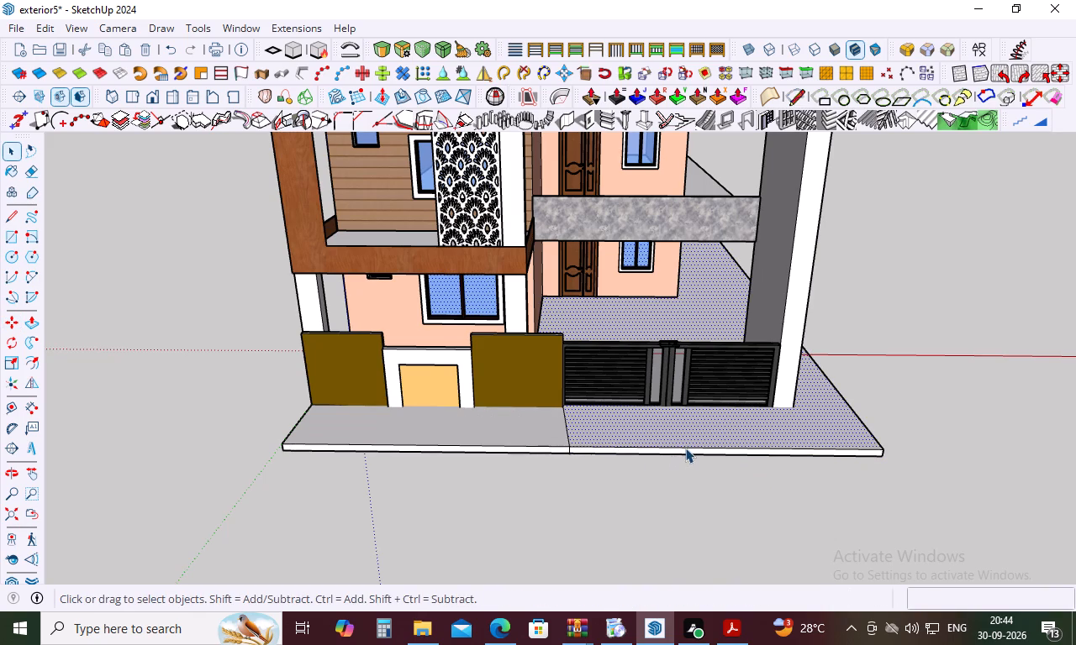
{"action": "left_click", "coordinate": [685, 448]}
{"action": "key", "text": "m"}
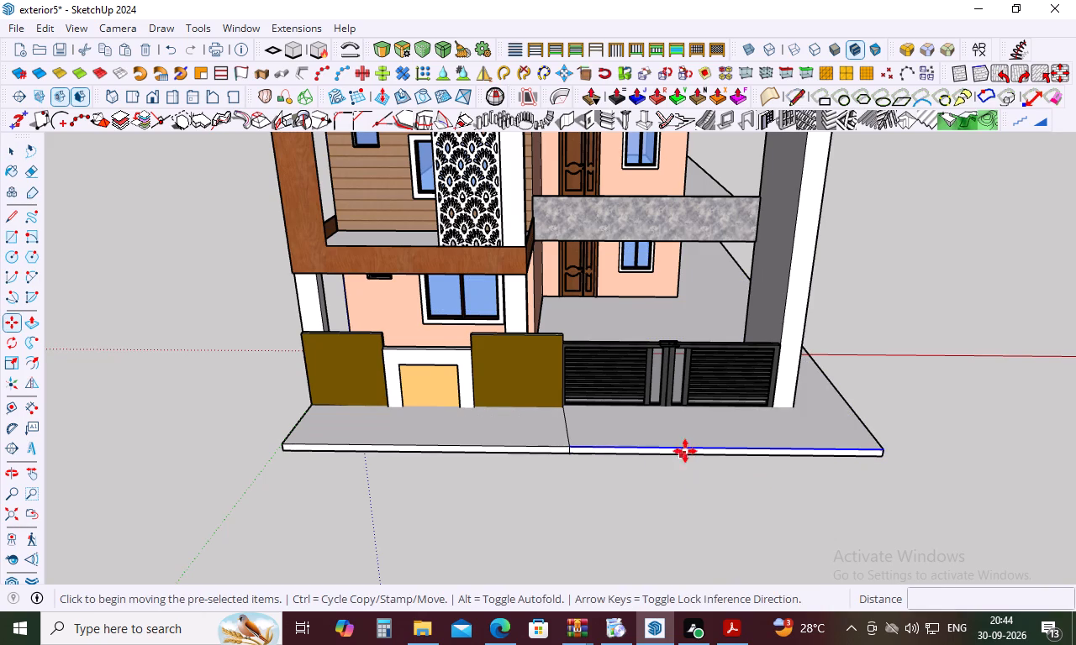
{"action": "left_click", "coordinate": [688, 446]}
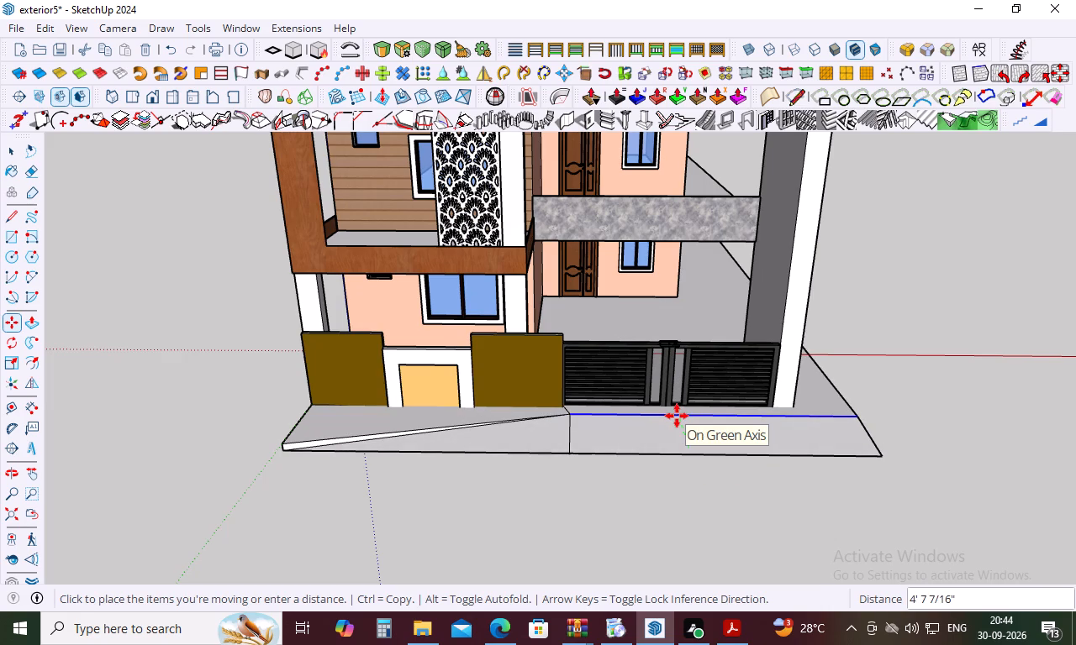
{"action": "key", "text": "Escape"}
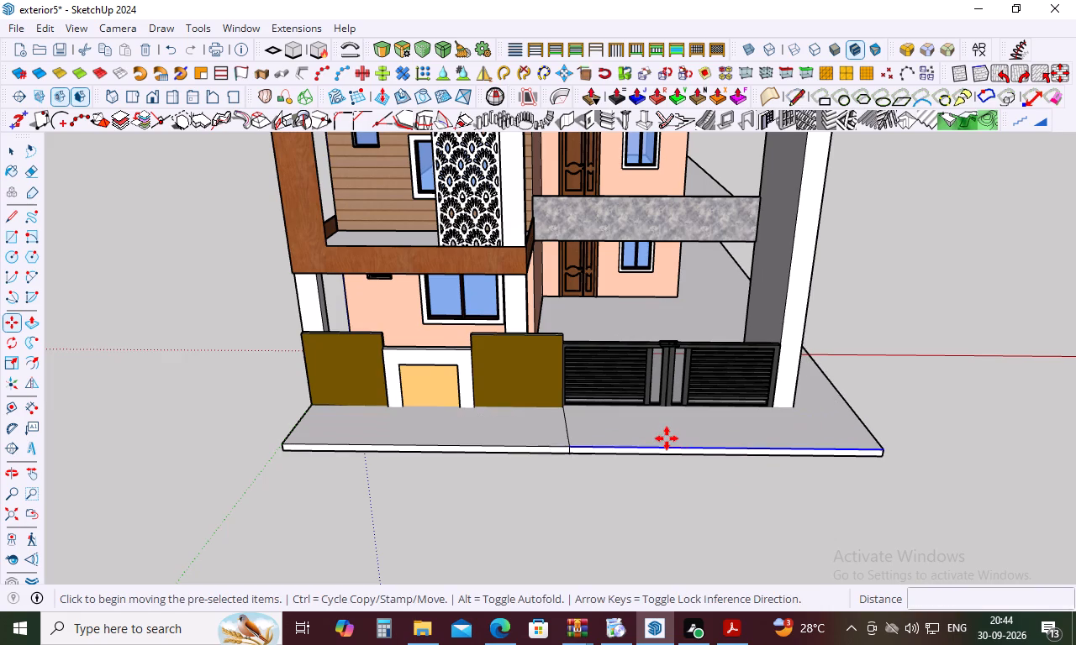
Delete the top face, front top edge and front bottom edge of the slab portion in front of the boundary wall.
{"action": "middle_click_drag", "start_coordinate": [612, 475], "coordinate": [728, 475]}
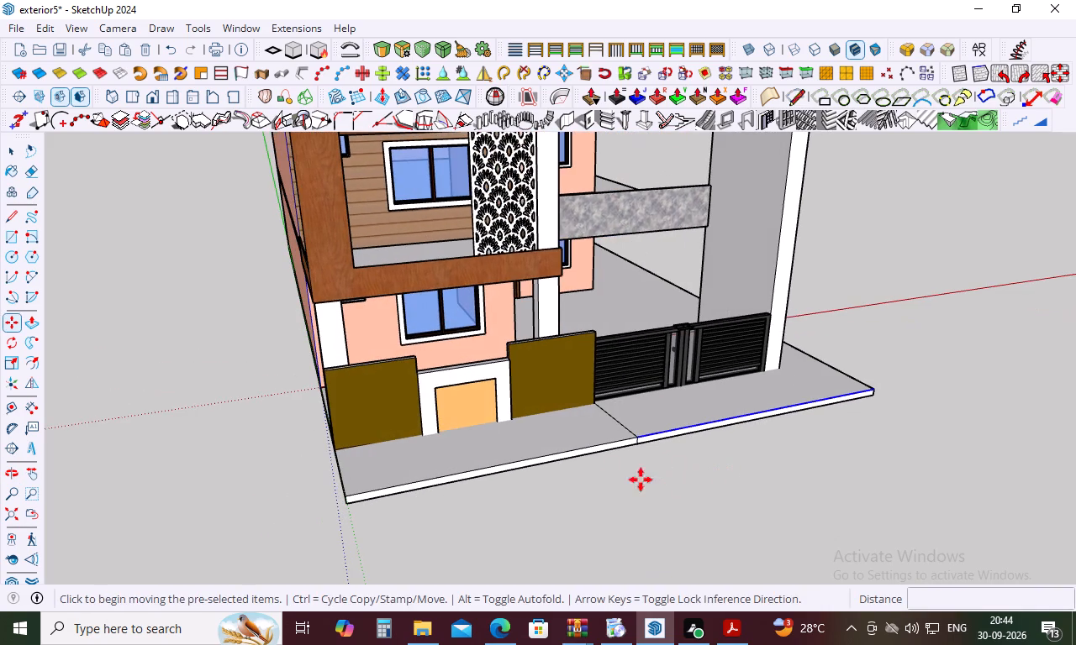
{"action": "key", "text": "space"}
{"action": "left_click", "coordinate": [578, 446]}
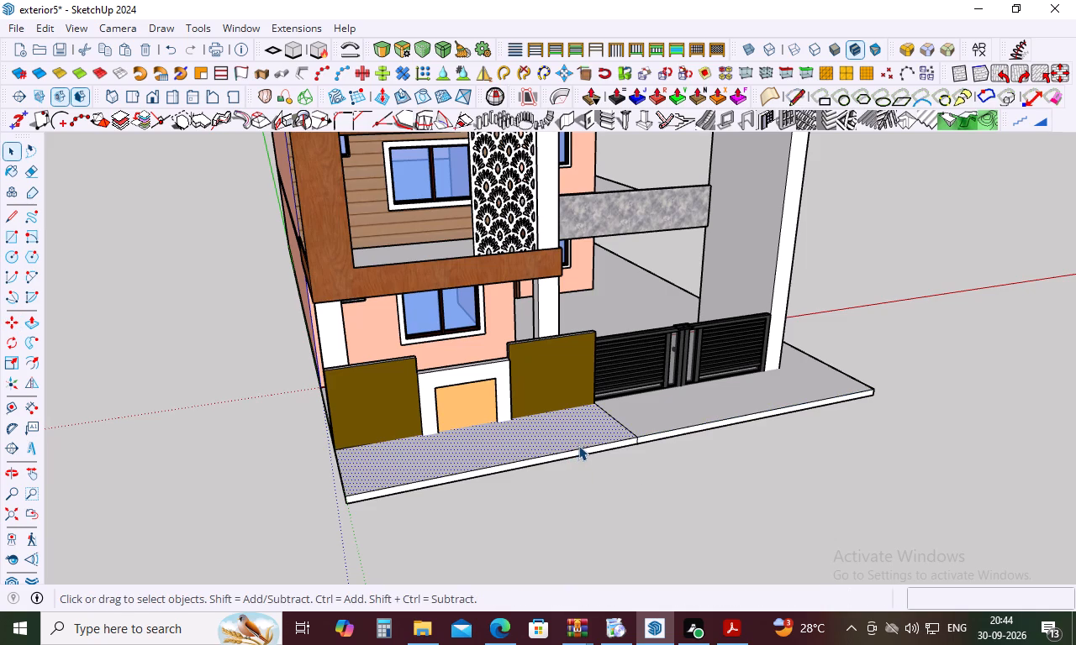
{"action": "key", "text": "Delete"}
{"action": "left_click", "coordinate": [578, 448]}
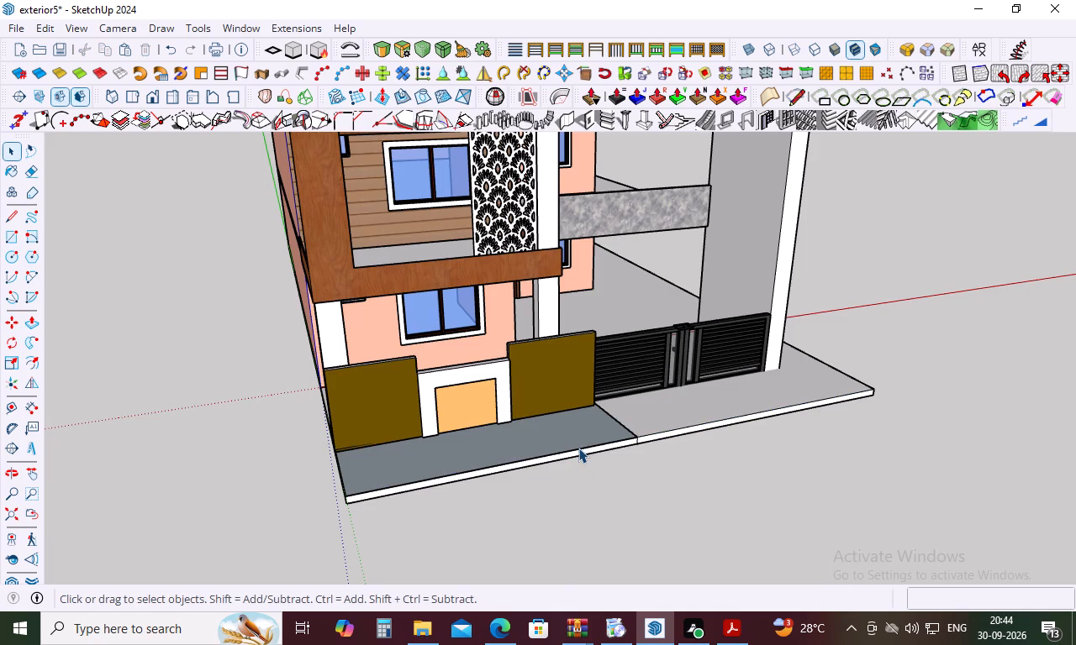
{"action": "key", "text": "Delete"}
{"action": "left_click", "coordinate": [578, 454]}
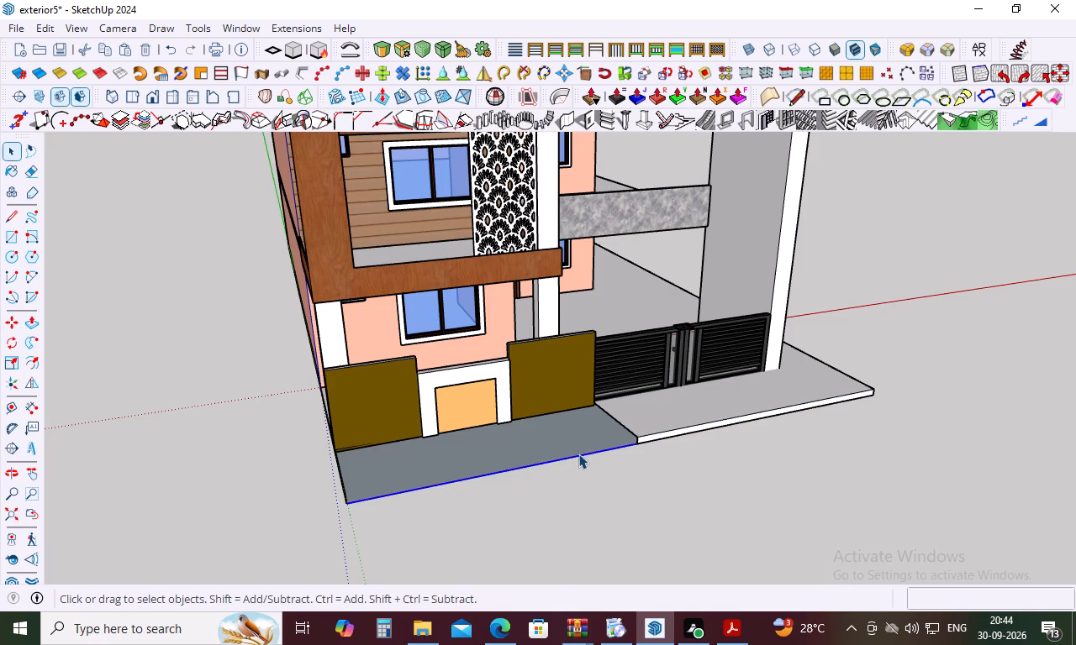
{"action": "key", "text": "Delete"}
Draw a line about 18' 4" long under the boundary wall, from its gate-side end to its outer corner.
{"action": "middle_click_drag", "start_coordinate": [578, 454], "coordinate": [537, 248]}
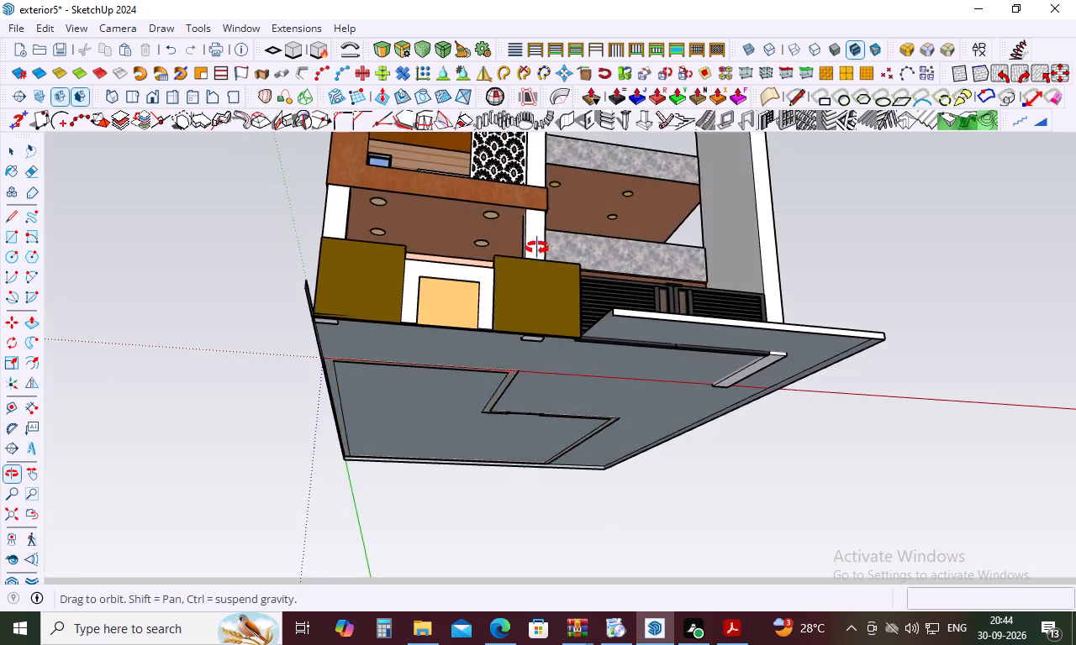
{"action": "middle_click_drag", "start_coordinate": [537, 248], "coordinate": [479, 191]}
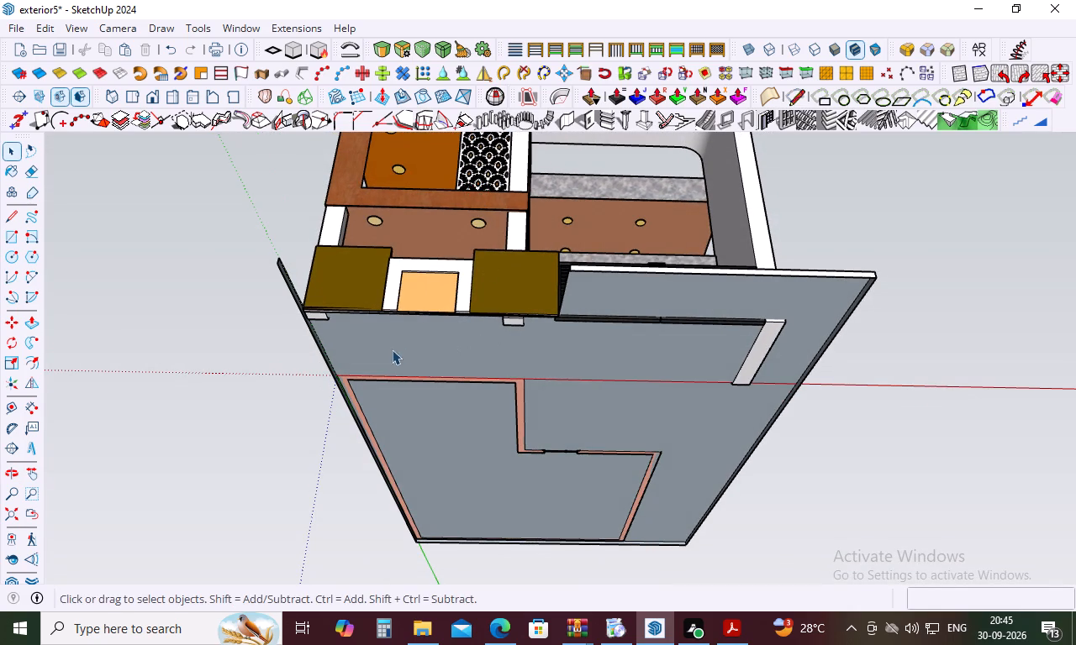
{"action": "key", "text": "l"}
{"action": "scroll", "coordinate": [530, 319], "scroll_direction": "up", "scroll_amount": 7}
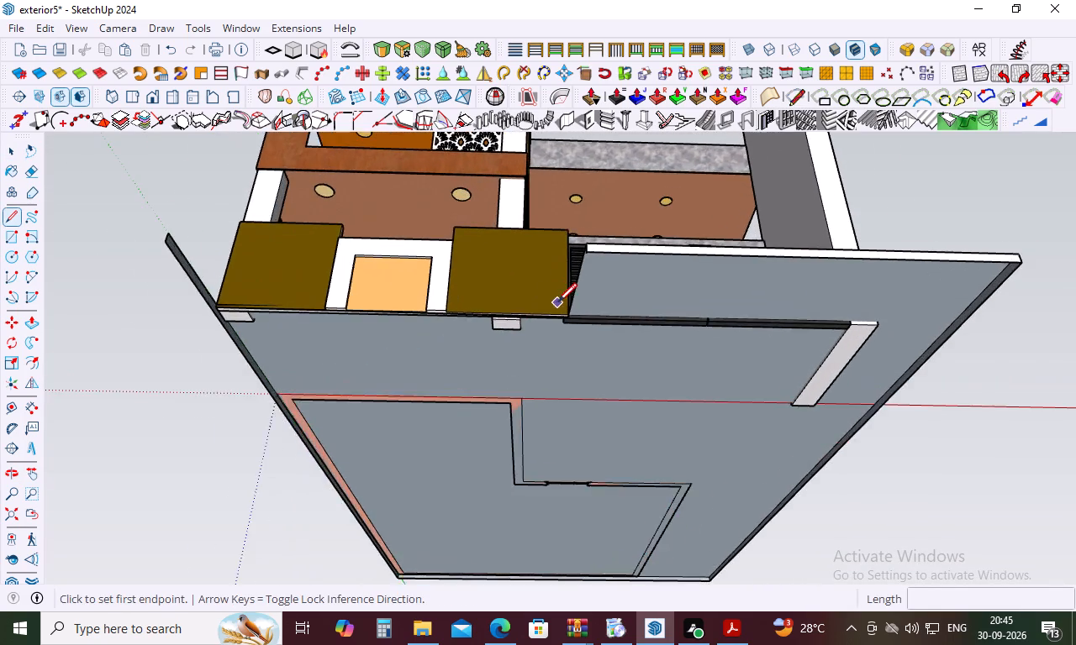
{"action": "scroll", "coordinate": [557, 302], "scroll_direction": "up", "scroll_amount": 12}
{"action": "left_click", "coordinate": [580, 327]}
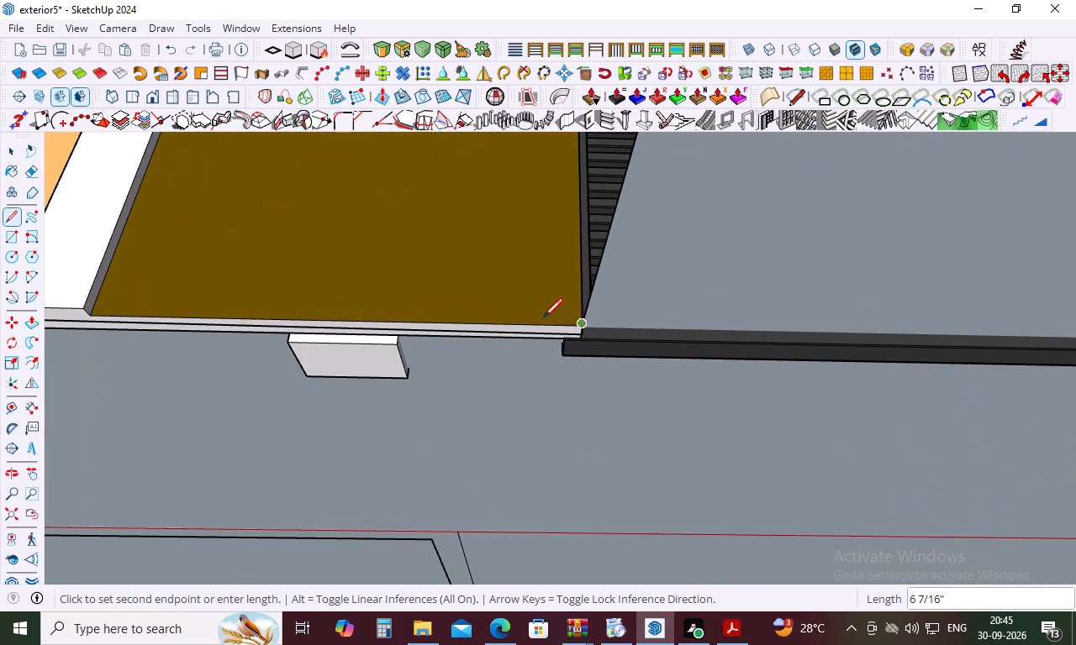
{"action": "scroll", "coordinate": [543, 317], "scroll_direction": "down", "scroll_amount": 14}
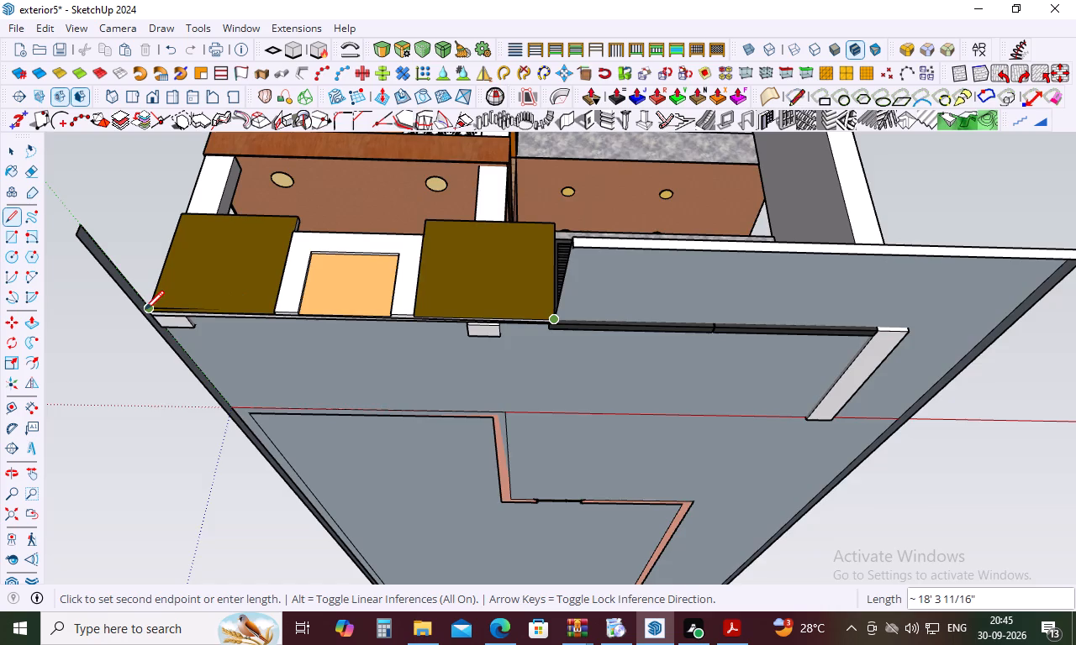
{"action": "scroll", "coordinate": [145, 310], "scroll_direction": "up", "scroll_amount": 18}
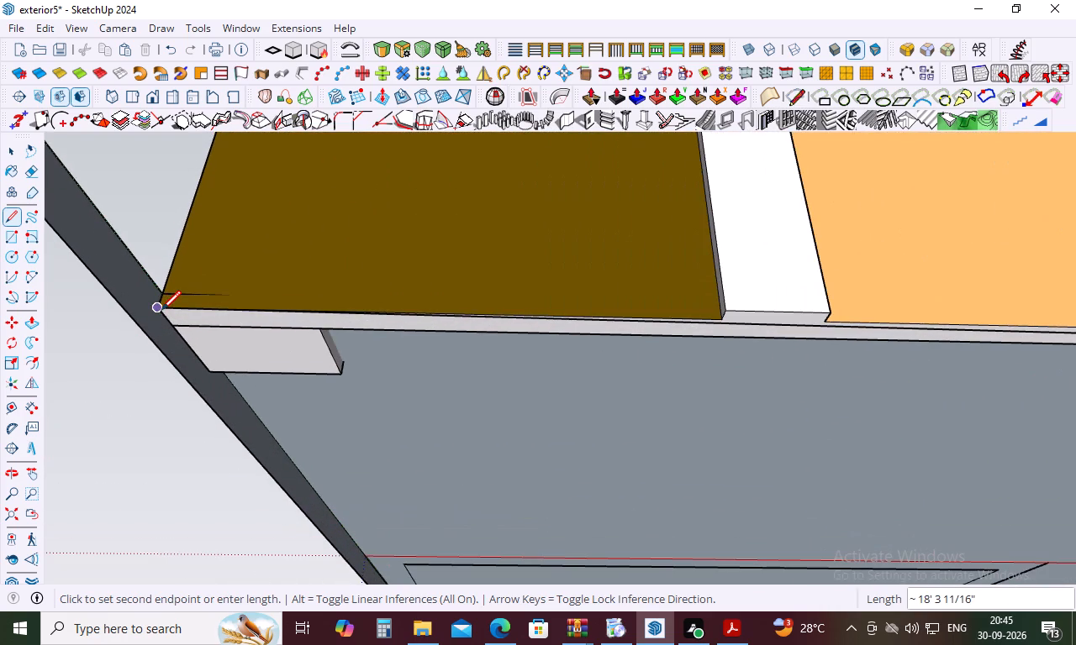
{"action": "left_click", "coordinate": [161, 310]}
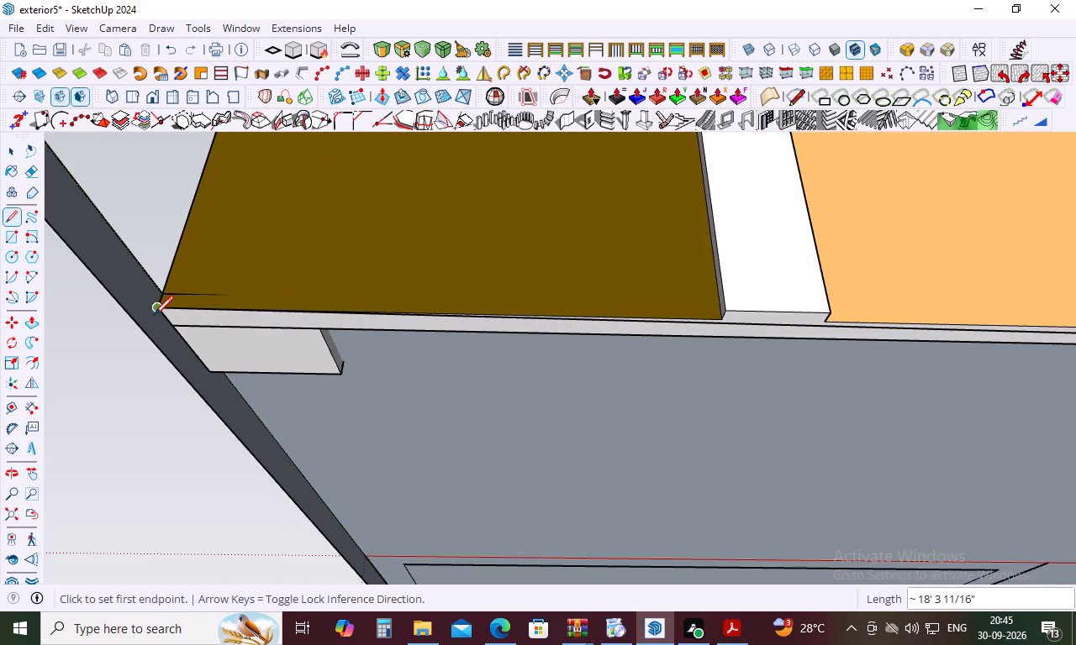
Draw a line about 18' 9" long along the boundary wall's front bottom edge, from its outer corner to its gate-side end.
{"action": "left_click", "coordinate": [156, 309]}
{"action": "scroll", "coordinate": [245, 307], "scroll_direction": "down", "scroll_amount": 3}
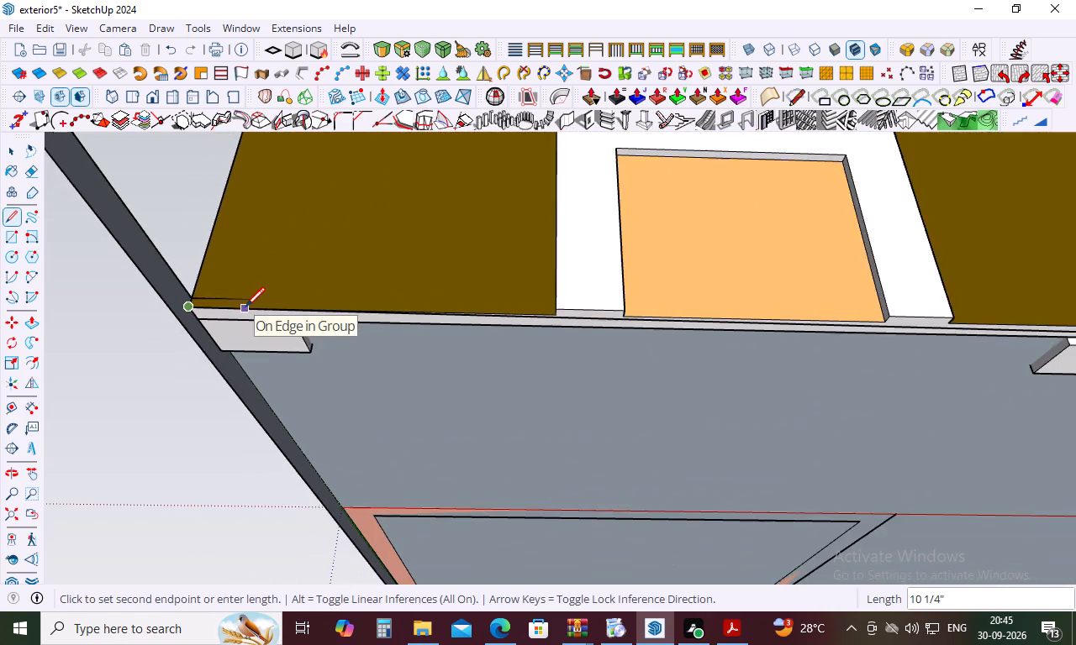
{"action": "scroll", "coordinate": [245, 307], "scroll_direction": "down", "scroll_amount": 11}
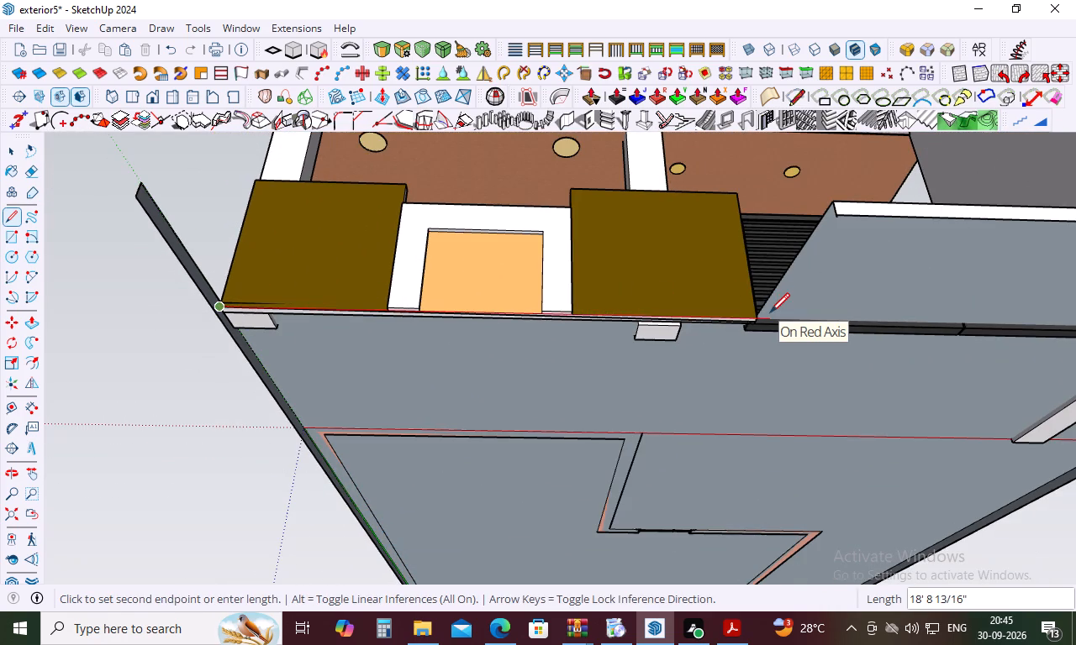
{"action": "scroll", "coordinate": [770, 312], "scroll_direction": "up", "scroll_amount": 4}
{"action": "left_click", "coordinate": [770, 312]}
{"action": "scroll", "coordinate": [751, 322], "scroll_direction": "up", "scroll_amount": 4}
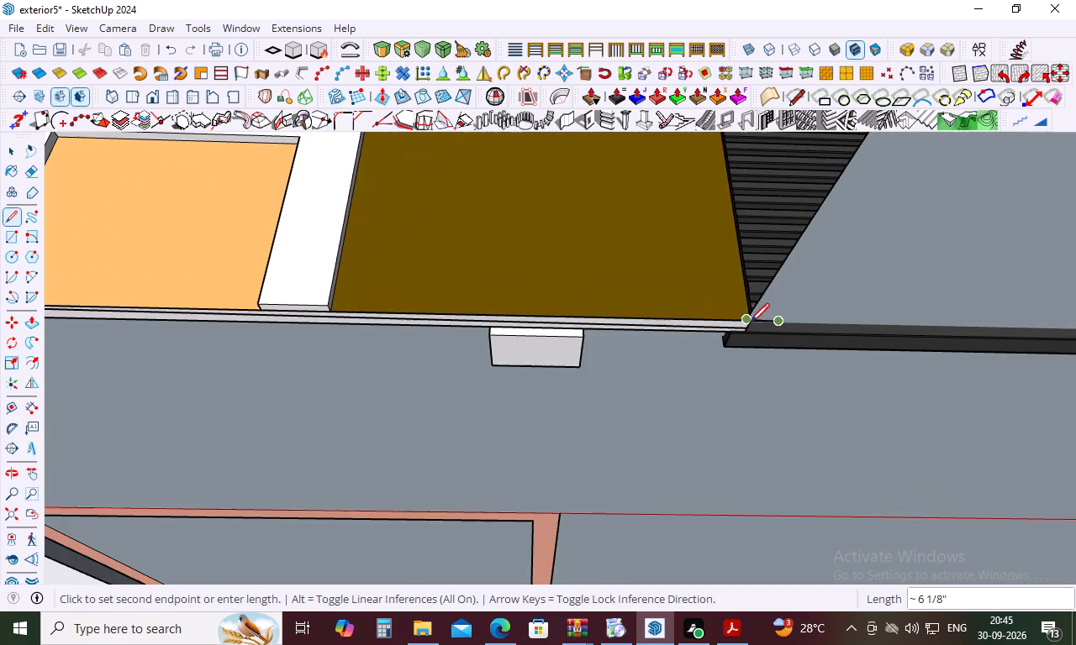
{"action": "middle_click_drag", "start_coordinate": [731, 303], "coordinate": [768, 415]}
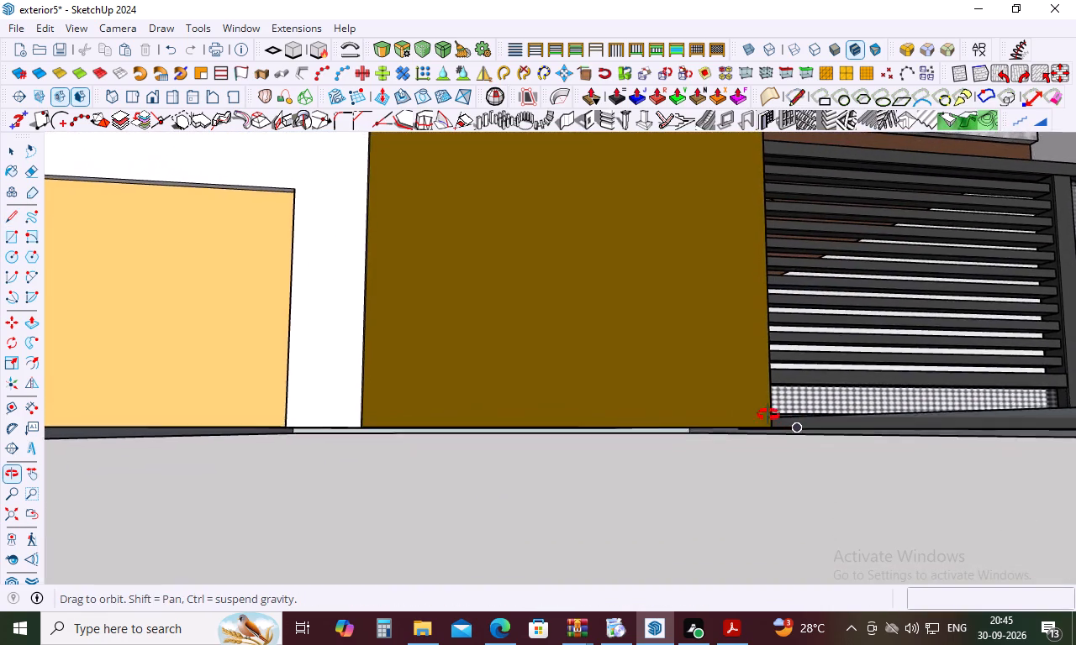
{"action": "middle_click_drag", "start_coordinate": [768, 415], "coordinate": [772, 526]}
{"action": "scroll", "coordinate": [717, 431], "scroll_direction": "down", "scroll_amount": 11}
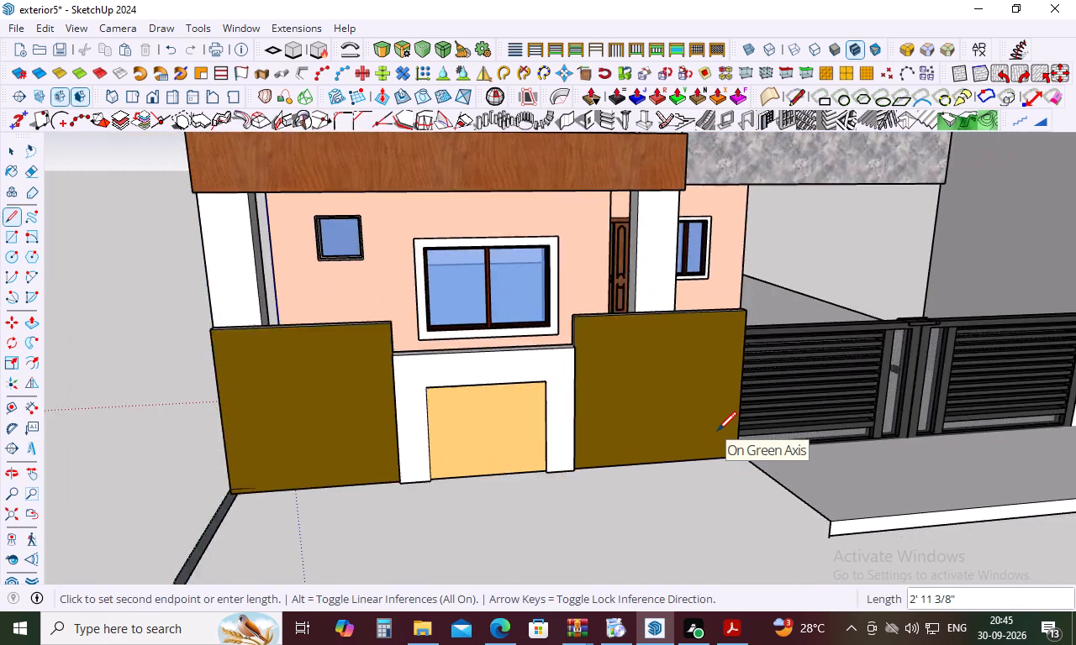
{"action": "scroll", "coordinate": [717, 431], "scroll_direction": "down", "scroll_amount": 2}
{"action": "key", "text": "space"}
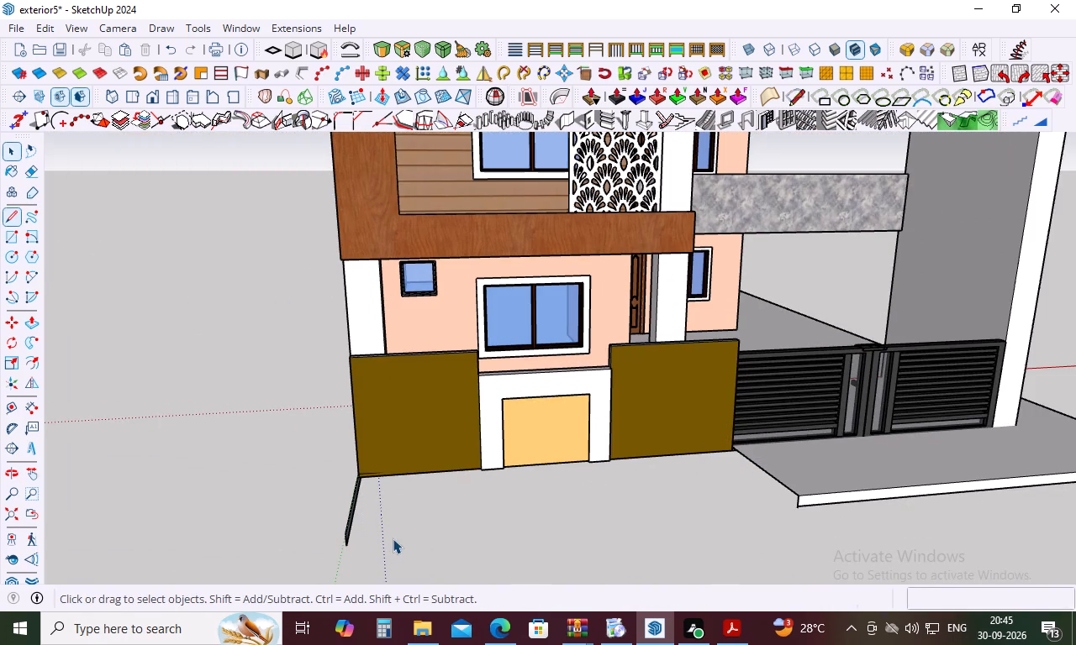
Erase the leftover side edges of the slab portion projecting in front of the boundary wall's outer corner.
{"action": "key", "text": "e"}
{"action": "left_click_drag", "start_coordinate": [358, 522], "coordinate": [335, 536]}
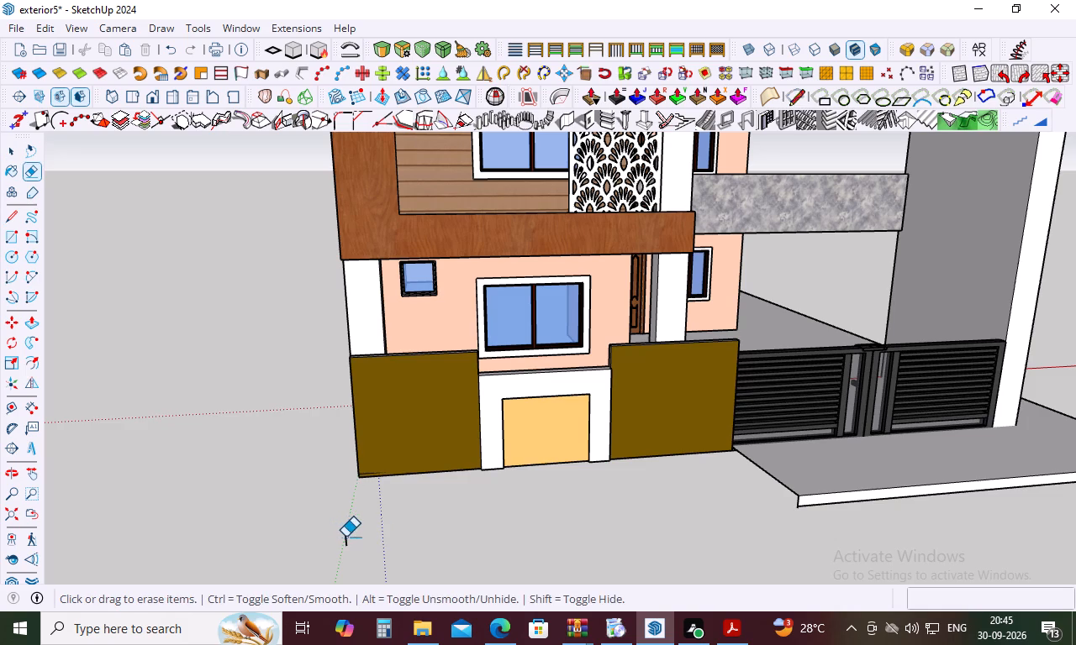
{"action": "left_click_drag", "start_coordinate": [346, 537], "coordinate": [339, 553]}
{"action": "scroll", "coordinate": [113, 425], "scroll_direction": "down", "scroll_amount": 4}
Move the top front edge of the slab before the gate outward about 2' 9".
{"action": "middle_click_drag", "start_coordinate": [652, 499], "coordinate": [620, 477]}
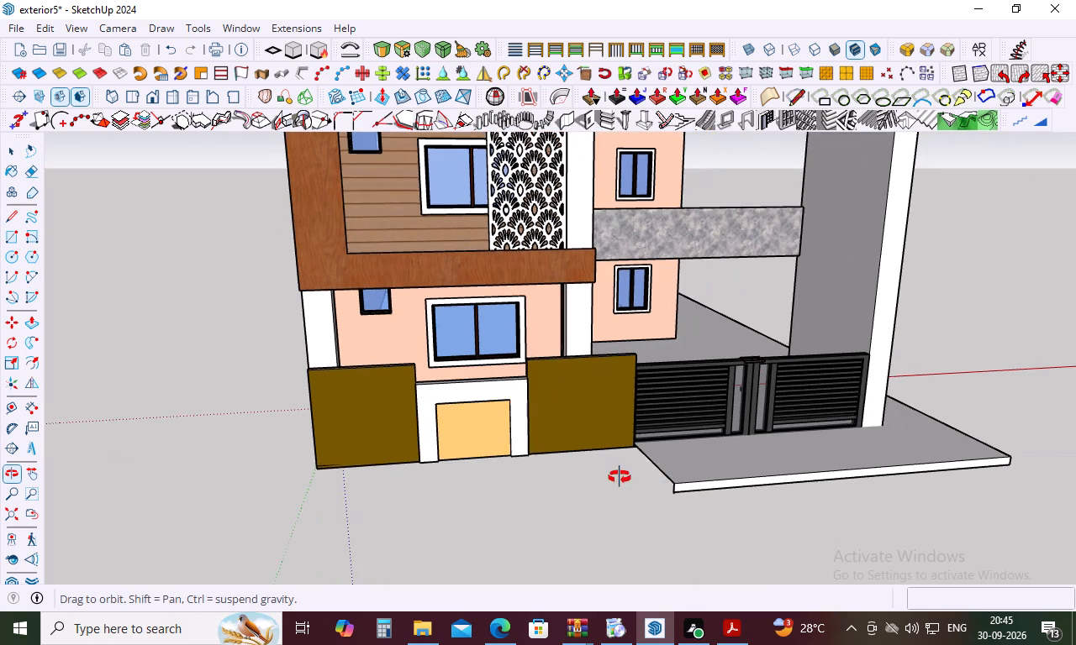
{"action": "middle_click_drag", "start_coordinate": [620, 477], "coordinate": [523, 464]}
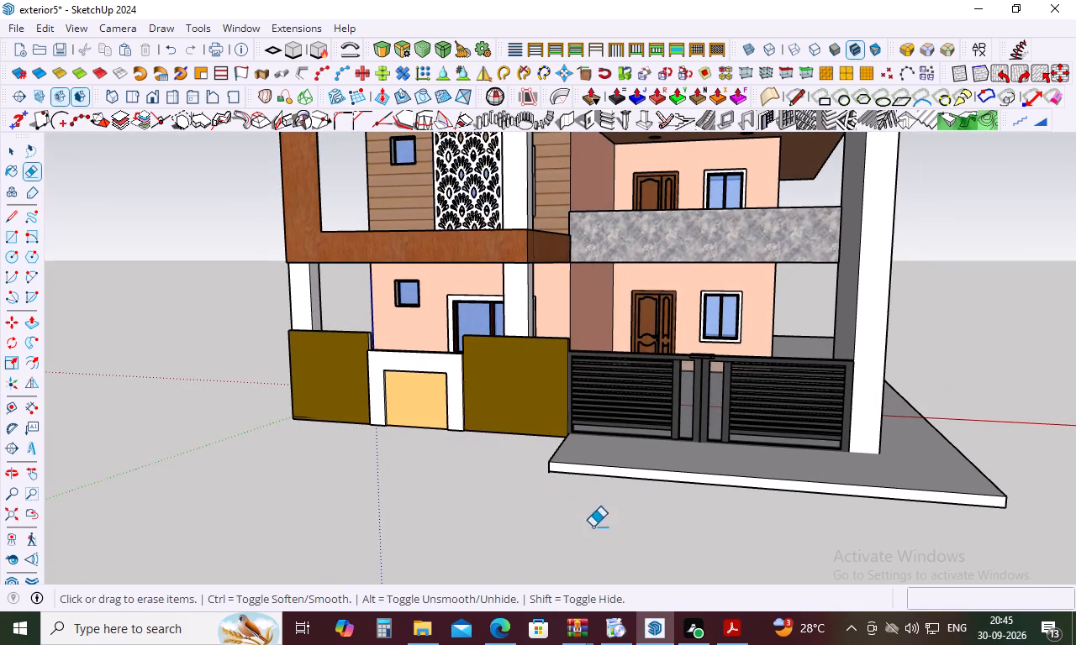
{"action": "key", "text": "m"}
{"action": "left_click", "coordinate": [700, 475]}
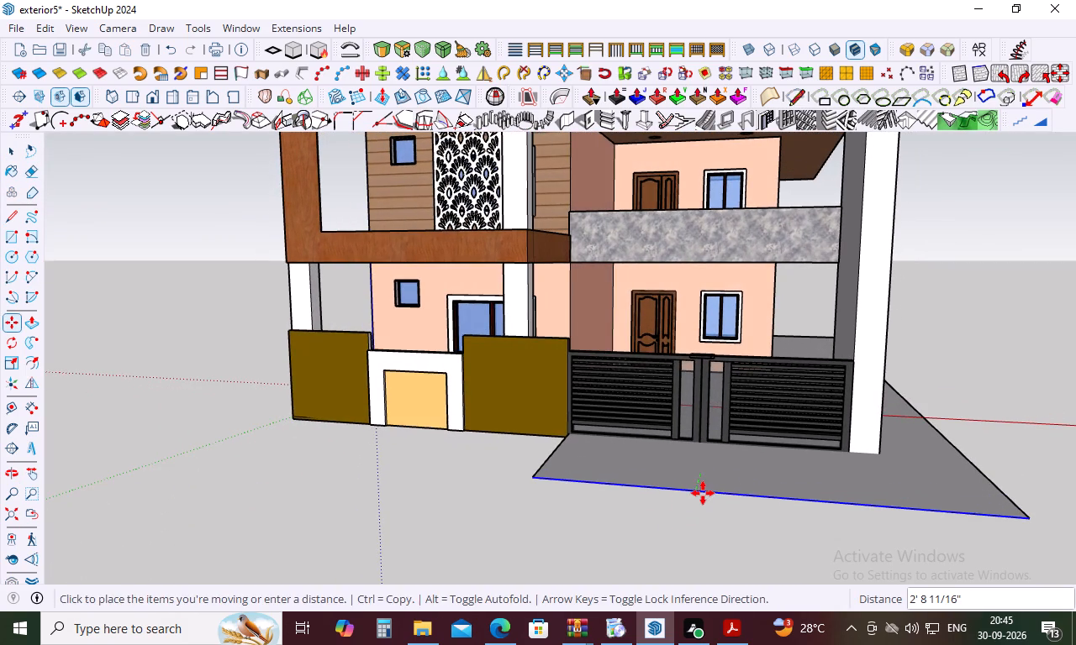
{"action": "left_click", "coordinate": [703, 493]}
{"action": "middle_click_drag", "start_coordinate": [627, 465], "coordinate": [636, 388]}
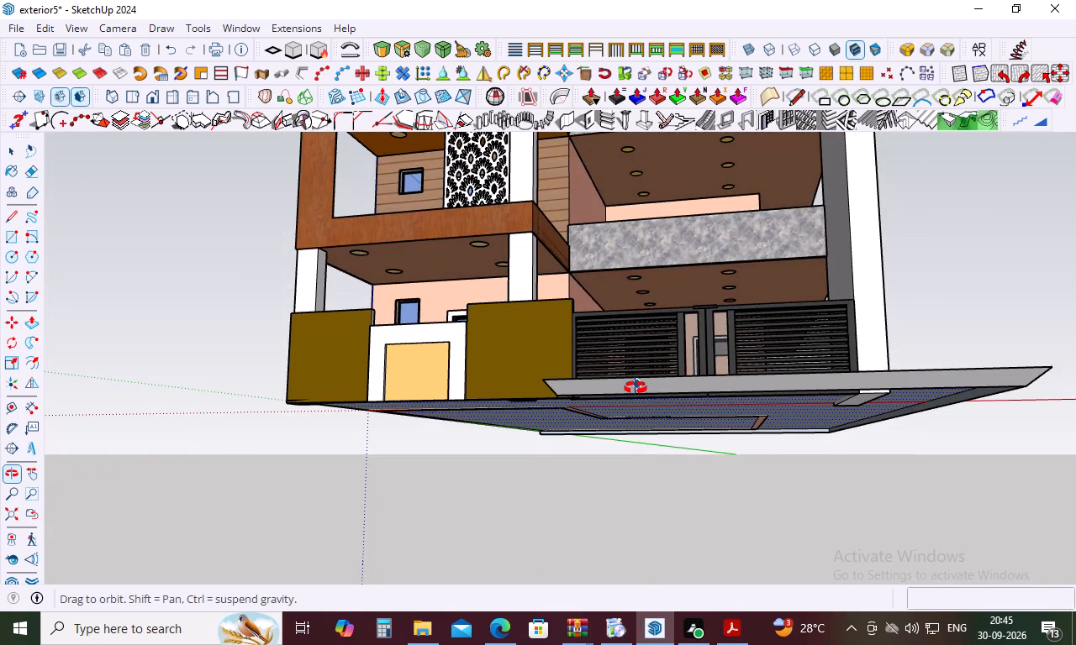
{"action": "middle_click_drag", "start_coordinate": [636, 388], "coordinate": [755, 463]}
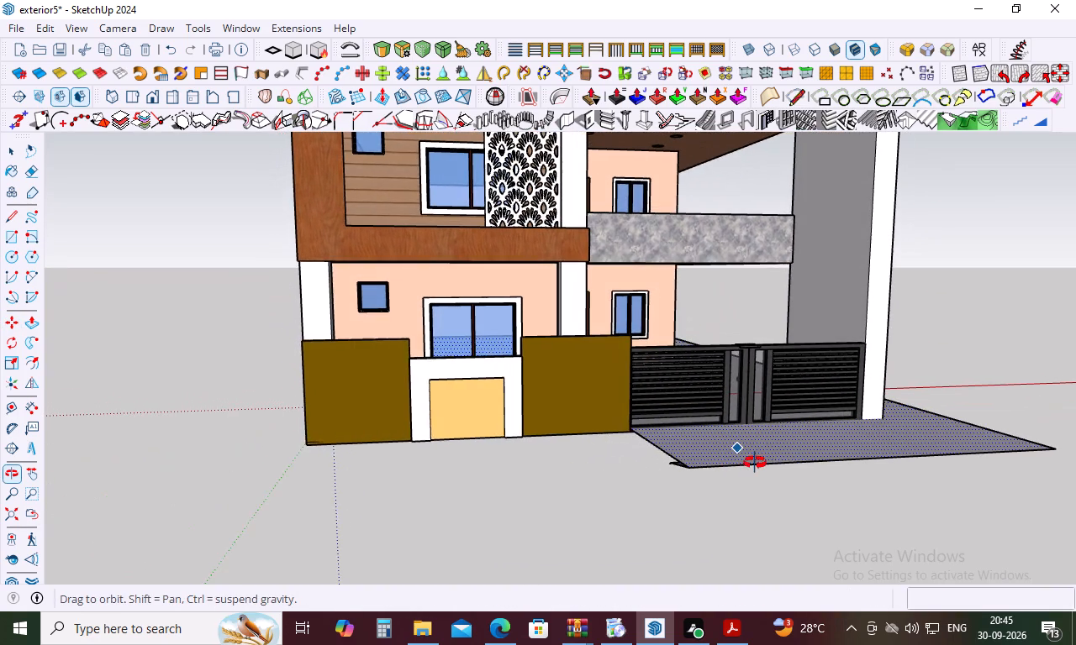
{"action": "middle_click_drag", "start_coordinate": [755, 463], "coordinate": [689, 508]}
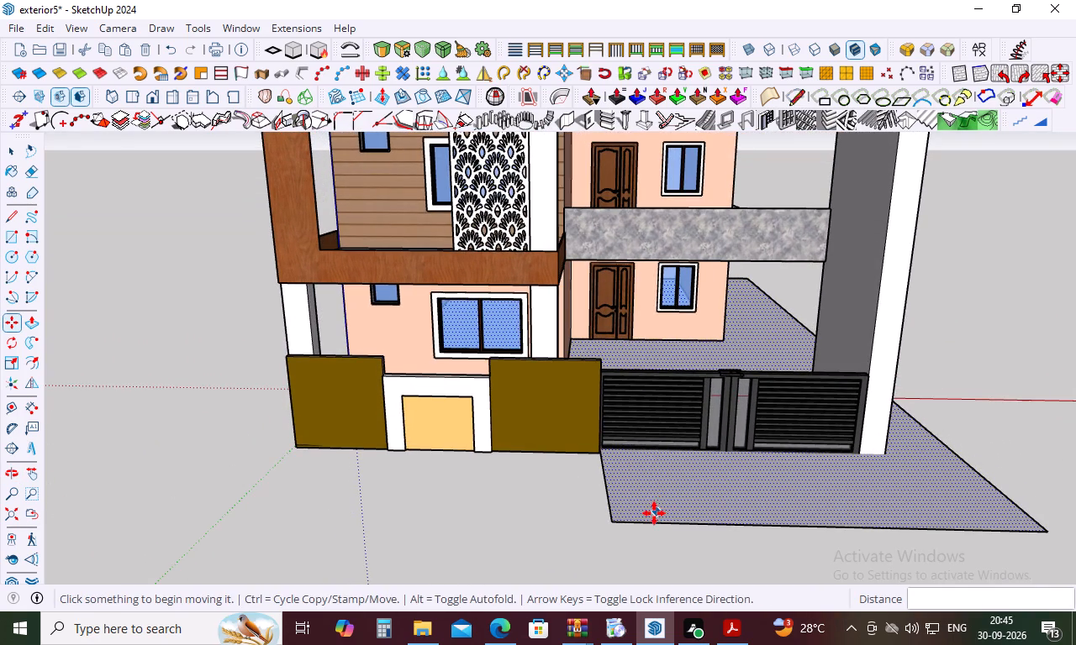
Undo all the base slab work beneath the house, back to the last saved state of the model.
{"action": "key", "text": "ctrl+z"}
{"action": "key", "text": "ctrl+z"}
{"action": "key", "text": "ctrl+z"}
{"action": "key", "text": "ctrl+z"}
{"action": "key", "text": "ctrl+z"}
{"action": "key", "text": "ctrl+z"}
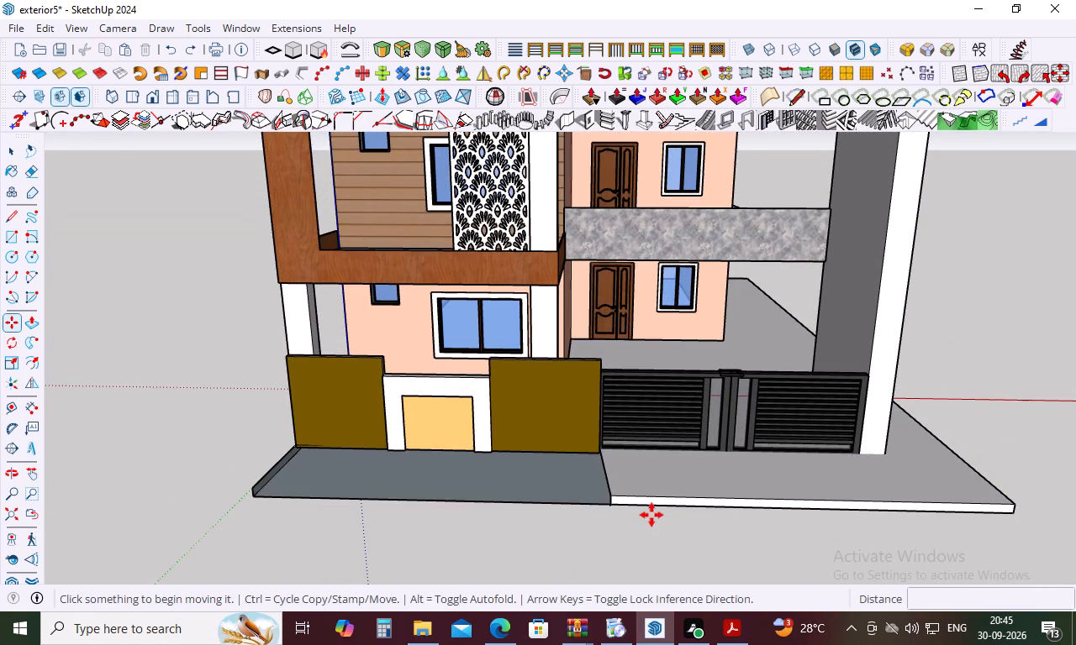
{"action": "key", "text": "ctrl+z"}
{"action": "key", "text": "ctrl+z"}
{"action": "key", "text": "ctrl+z"}
{"action": "key", "text": "ctrl+z"}
{"action": "key", "text": "ctrl+z"}
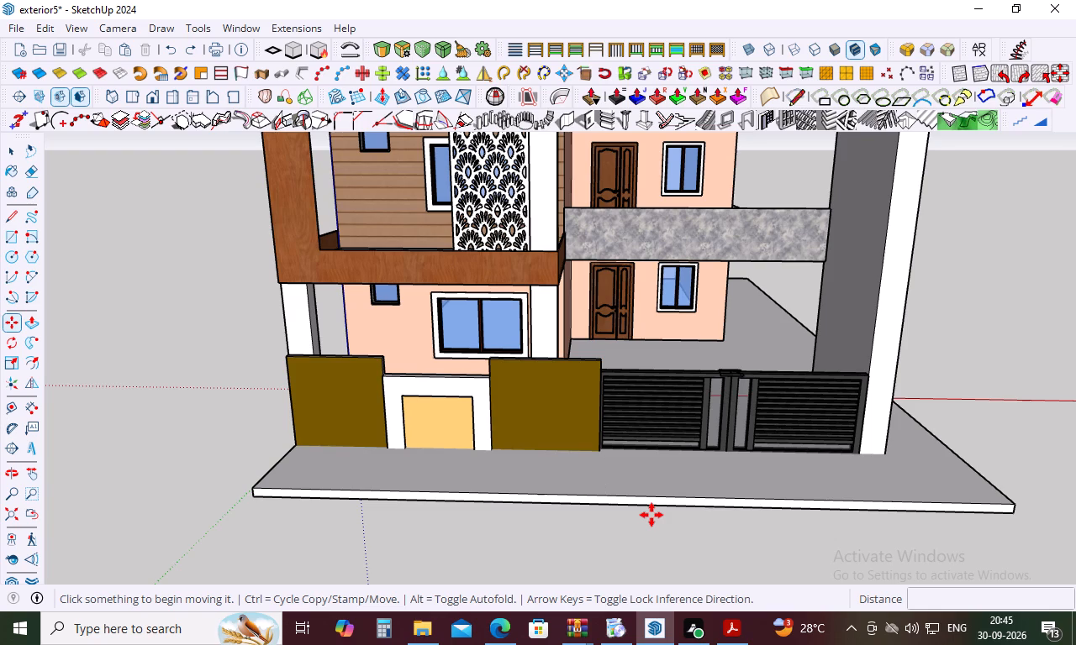
{"action": "key", "text": "ctrl+z"}
{"action": "key", "text": "ctrl+z"}
{"action": "key", "text": "ctrl+z"}
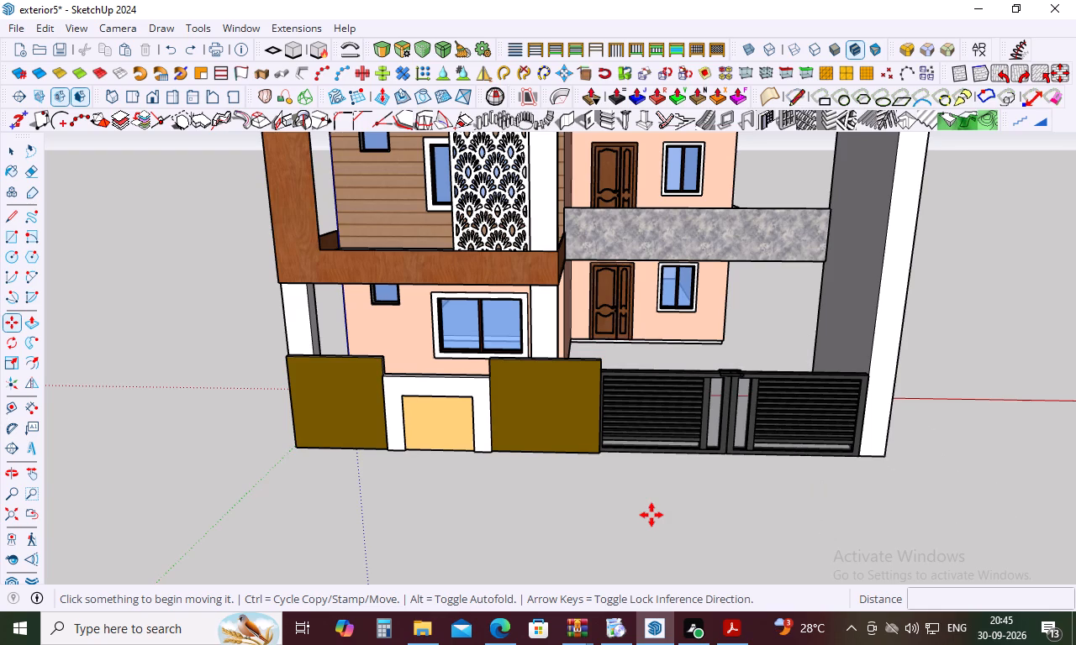
{"action": "scroll", "coordinate": [609, 382], "scroll_direction": "down", "scroll_amount": 5}
{"action": "middle_click_drag", "start_coordinate": [667, 464], "coordinate": [654, 387]}
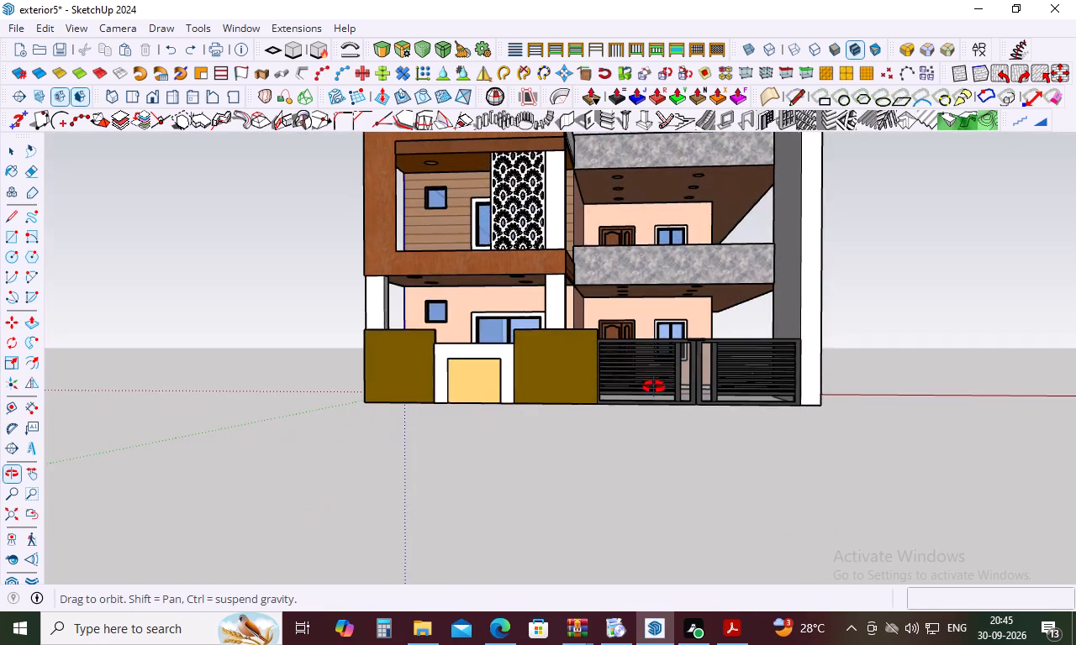
{"action": "middle_click_drag", "start_coordinate": [654, 387], "coordinate": [578, 213]}
{"action": "key", "text": "ctrl+z"}
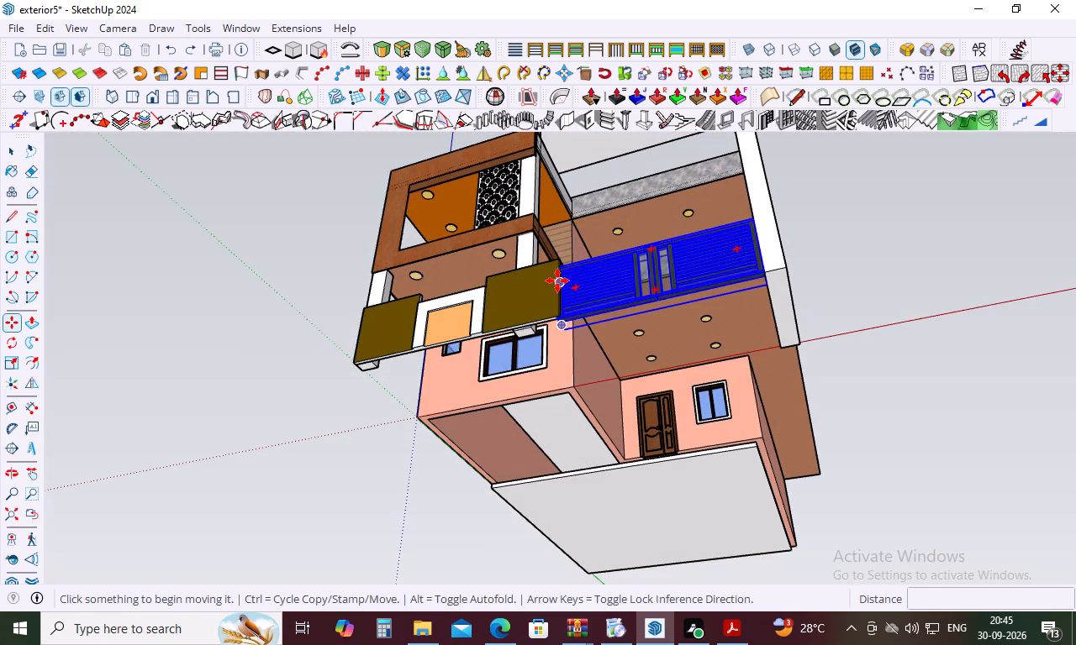
{"action": "key", "text": "ctrl+z"}
{"action": "key", "text": "ctrl+z"}
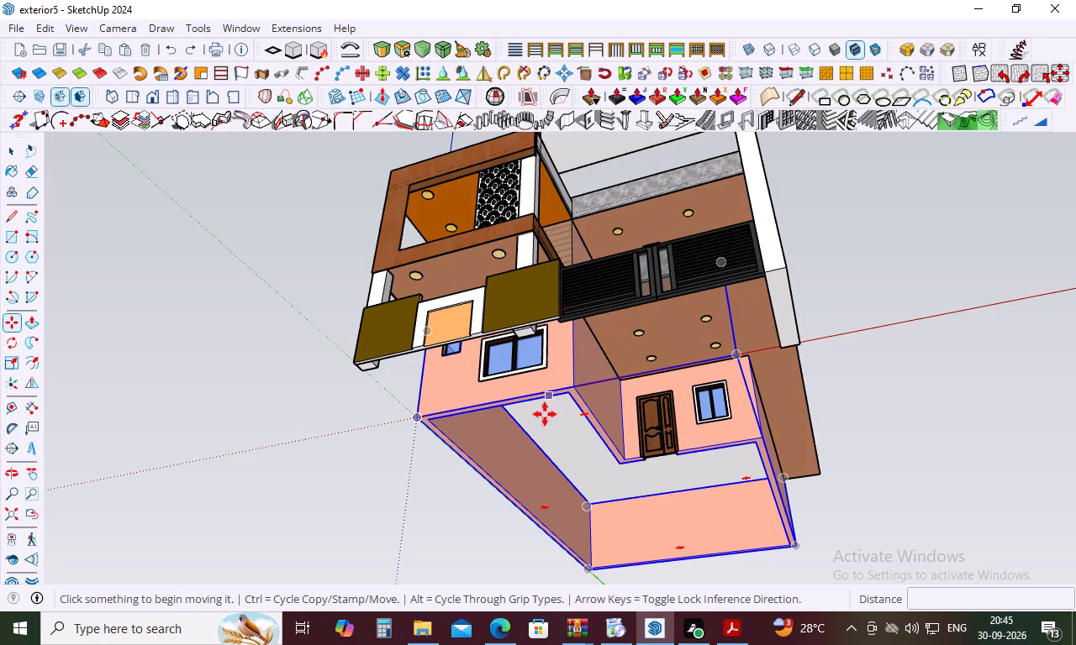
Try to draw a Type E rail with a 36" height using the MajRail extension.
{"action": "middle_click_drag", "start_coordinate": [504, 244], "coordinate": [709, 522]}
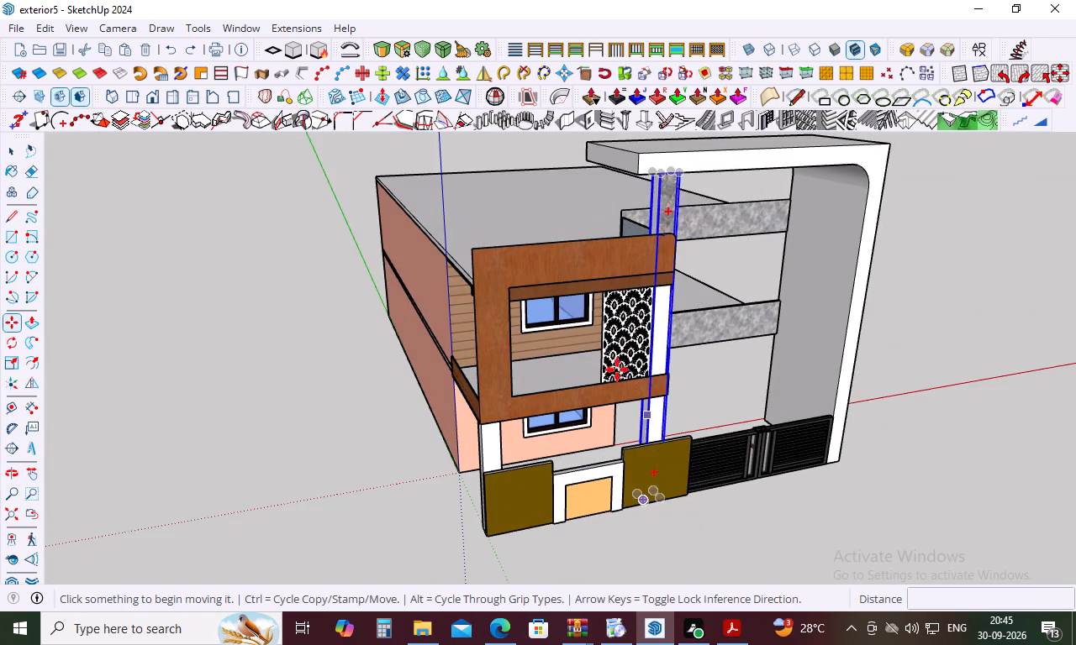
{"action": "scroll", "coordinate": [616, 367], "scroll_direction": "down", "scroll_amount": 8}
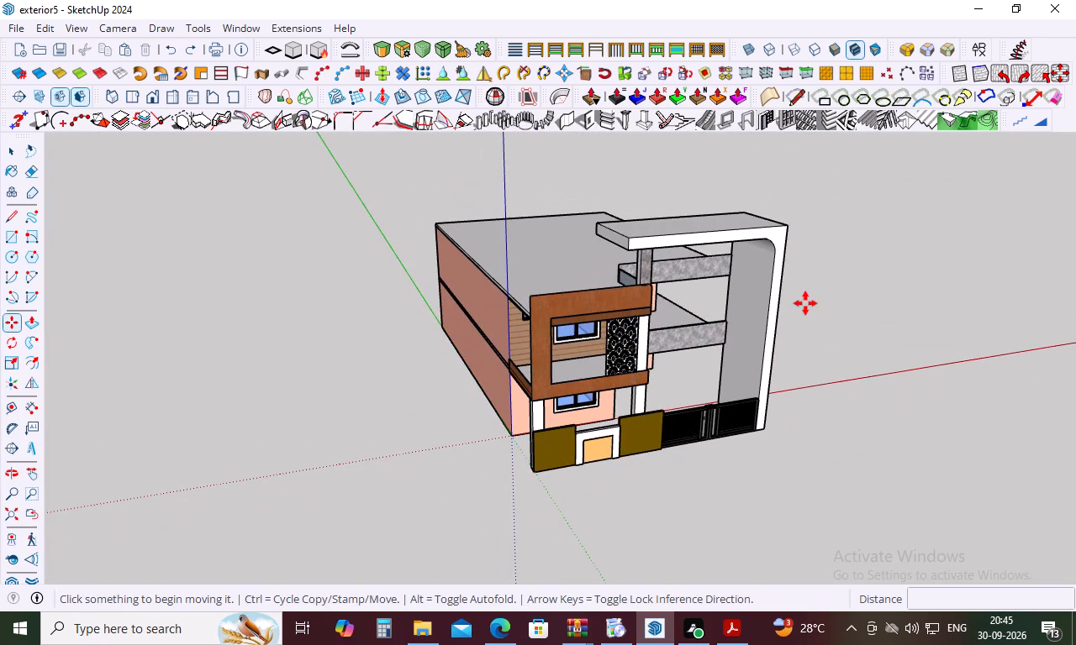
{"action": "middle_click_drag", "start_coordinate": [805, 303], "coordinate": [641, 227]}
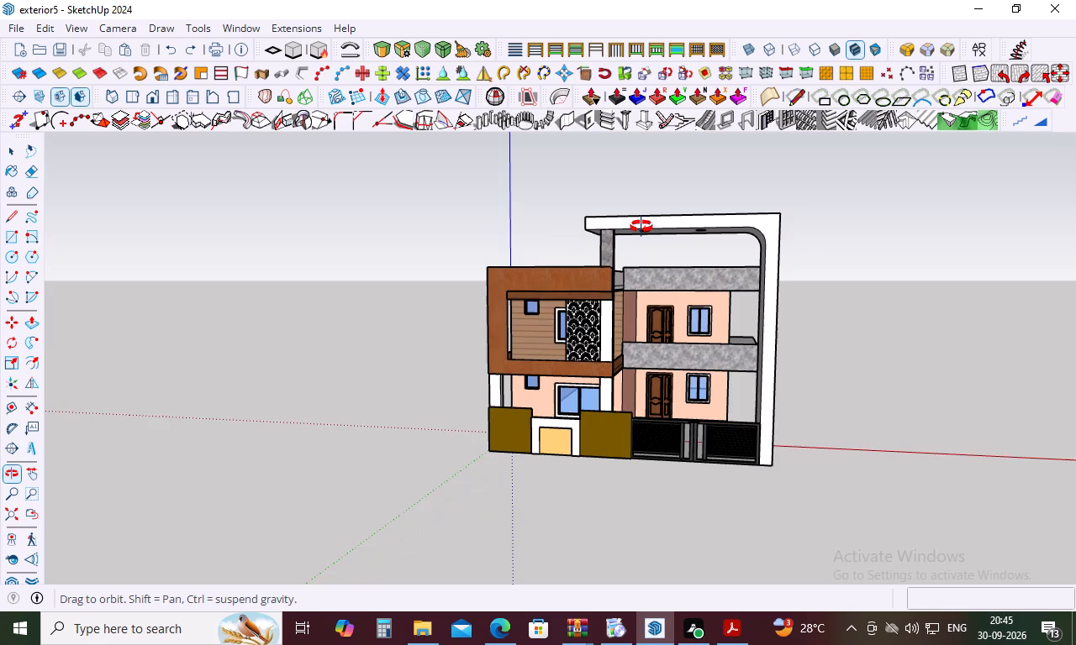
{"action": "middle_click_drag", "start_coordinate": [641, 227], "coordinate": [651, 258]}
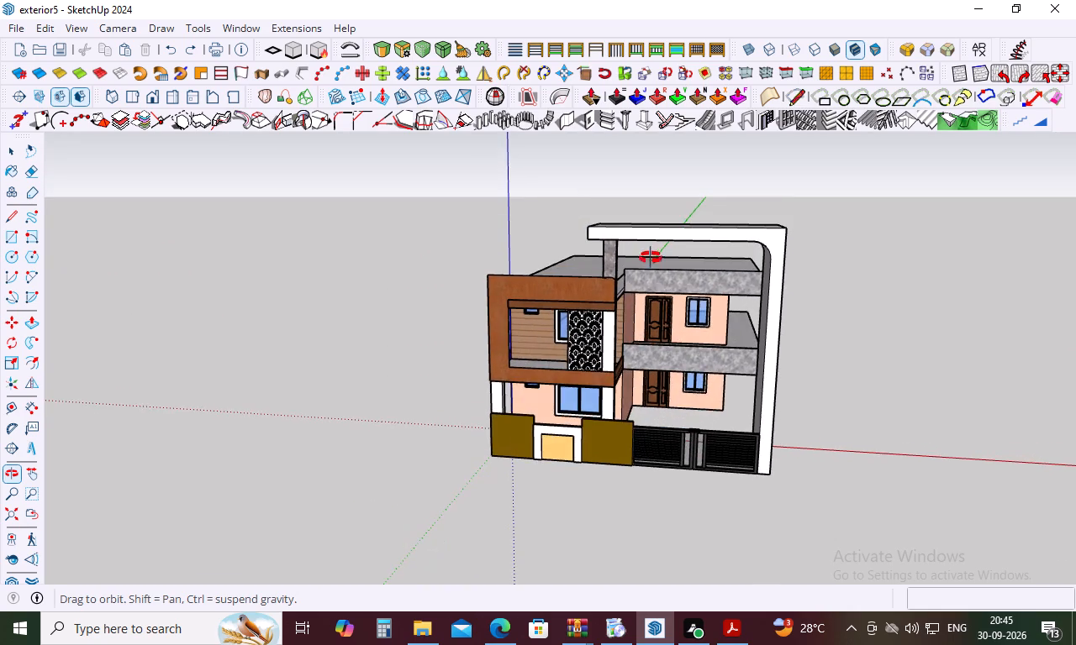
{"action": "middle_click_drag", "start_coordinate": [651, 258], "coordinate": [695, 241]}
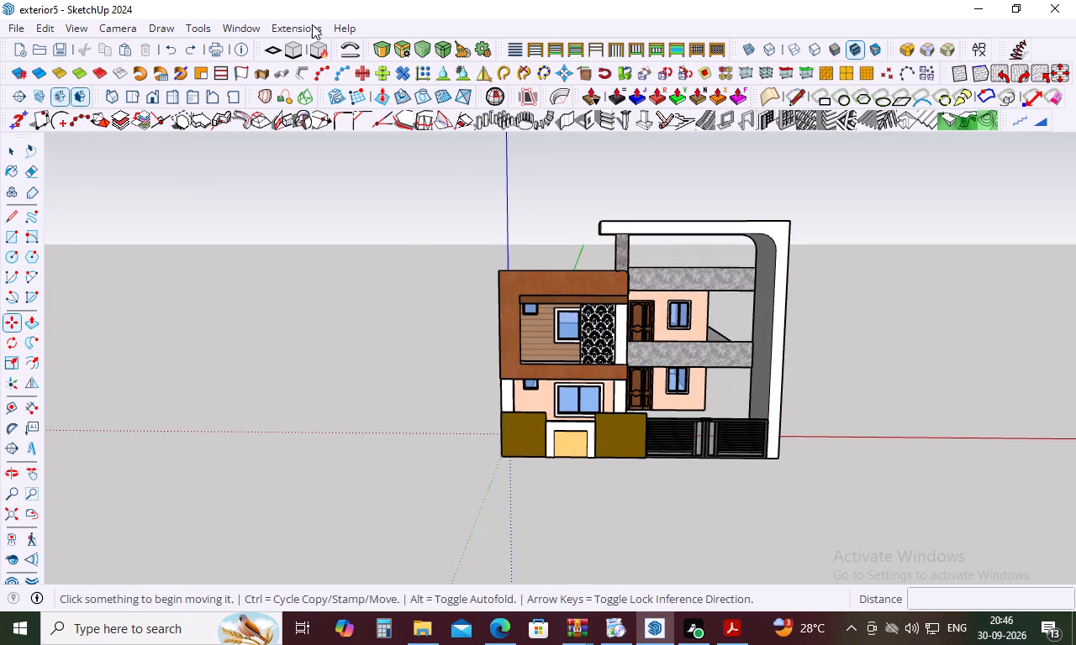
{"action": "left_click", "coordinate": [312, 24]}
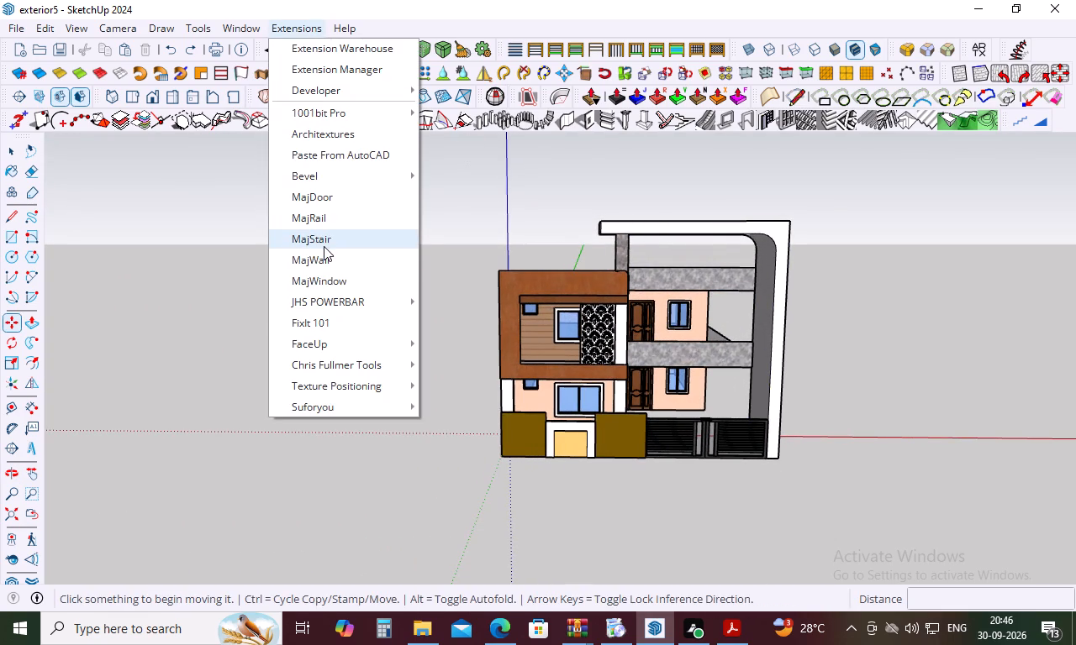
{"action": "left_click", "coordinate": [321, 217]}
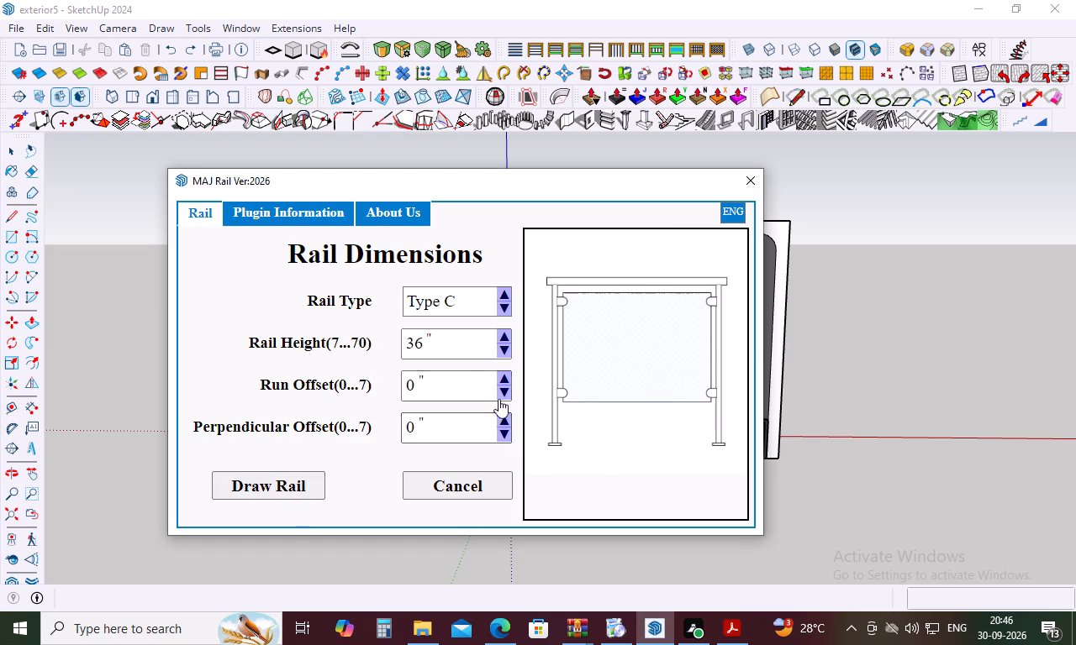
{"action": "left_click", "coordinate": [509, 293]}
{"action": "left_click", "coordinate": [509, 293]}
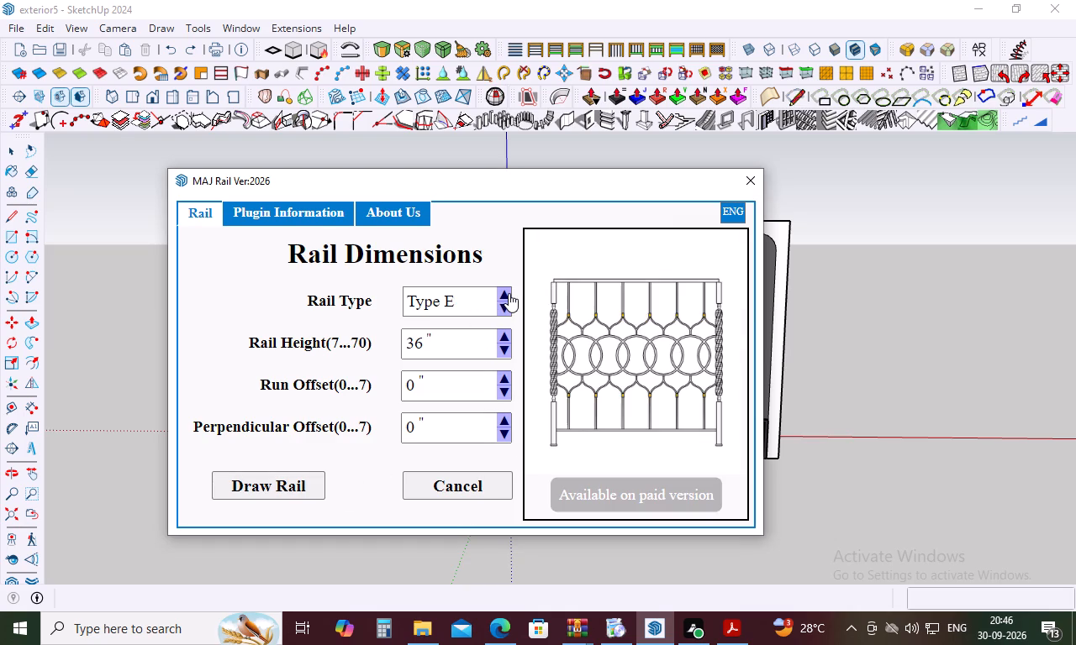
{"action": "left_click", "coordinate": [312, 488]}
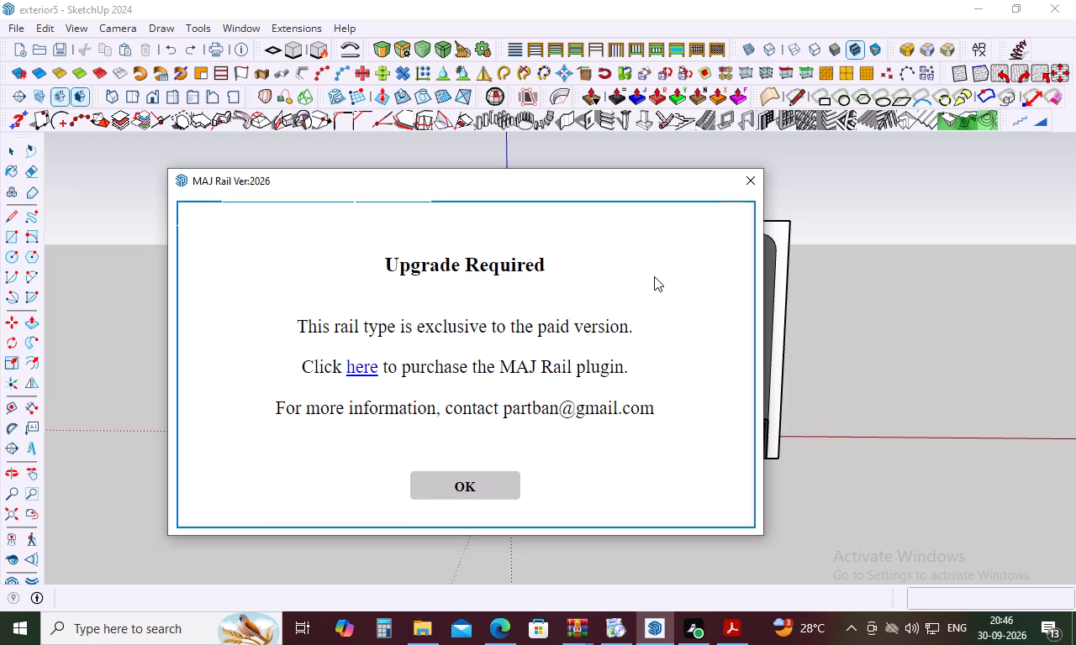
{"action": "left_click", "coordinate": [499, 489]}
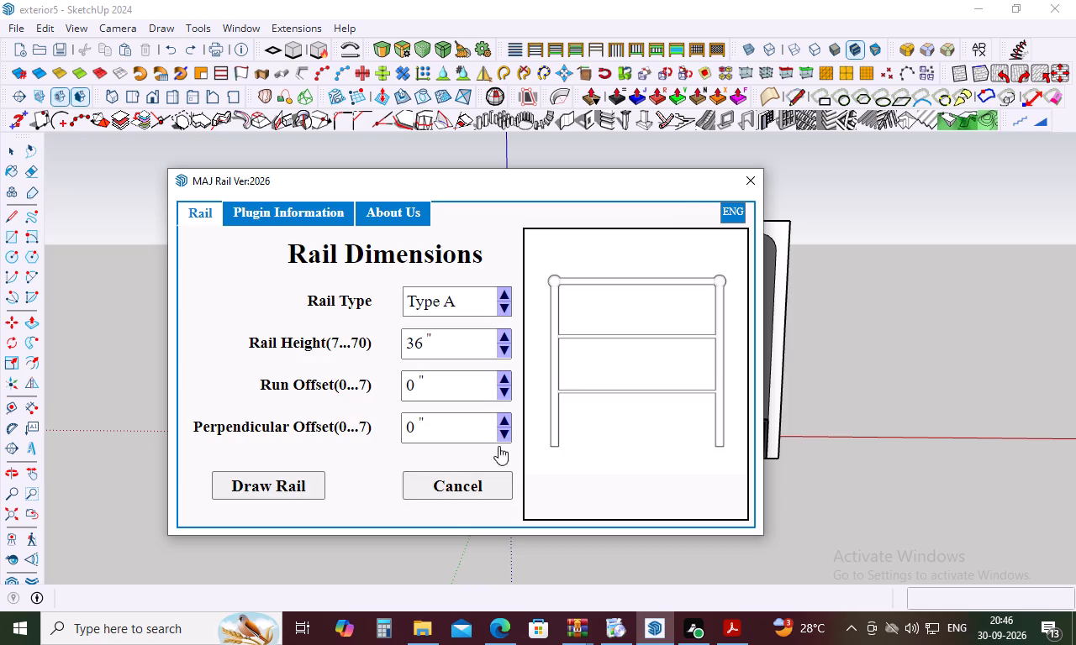
Draw a 36" high Type A rail with four poles along the upper balcony's front edge, from the wooden frame to the patterned screen.
{"action": "left_click", "coordinate": [287, 478]}
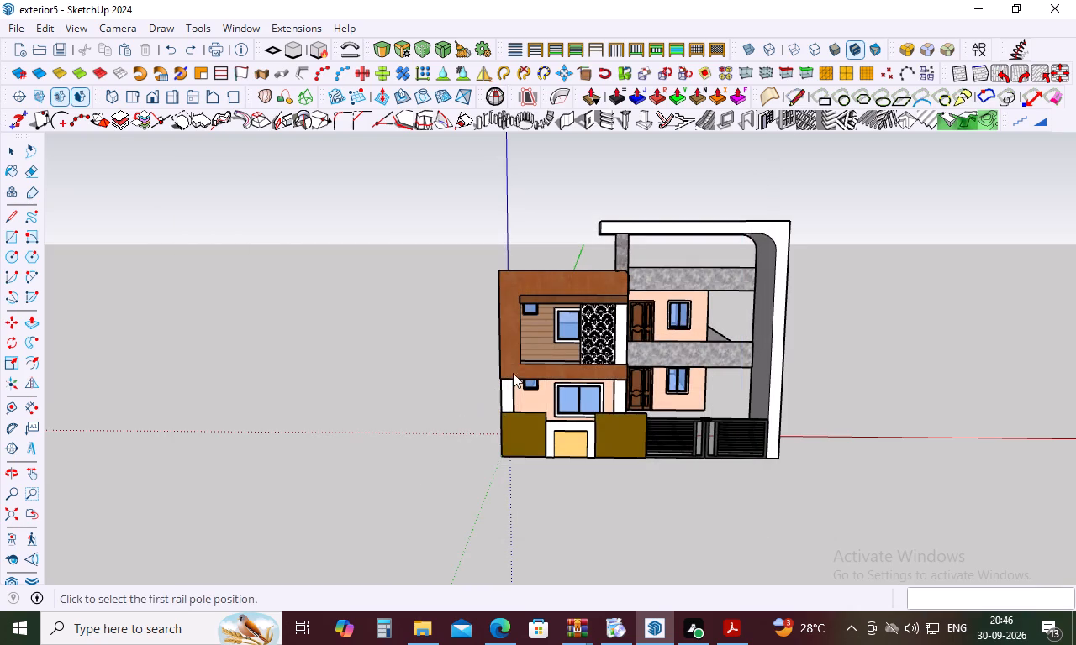
{"action": "scroll", "coordinate": [585, 339], "scroll_direction": "up", "scroll_amount": 18}
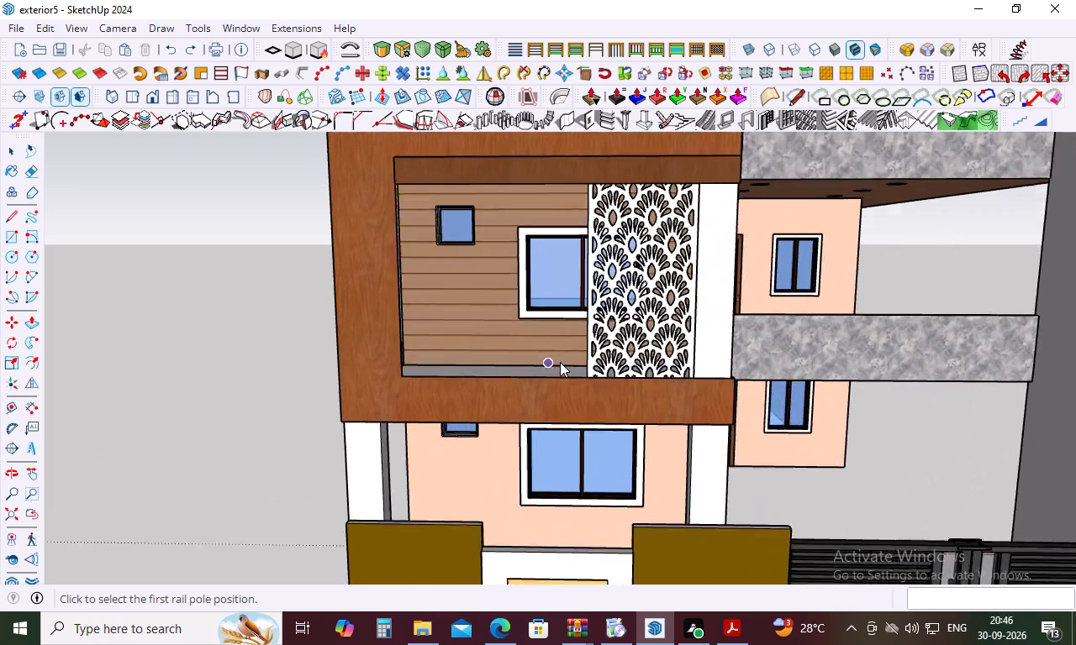
{"action": "scroll", "coordinate": [556, 361], "scroll_direction": "up", "scroll_amount": 5}
{"action": "left_click", "coordinate": [214, 391]}
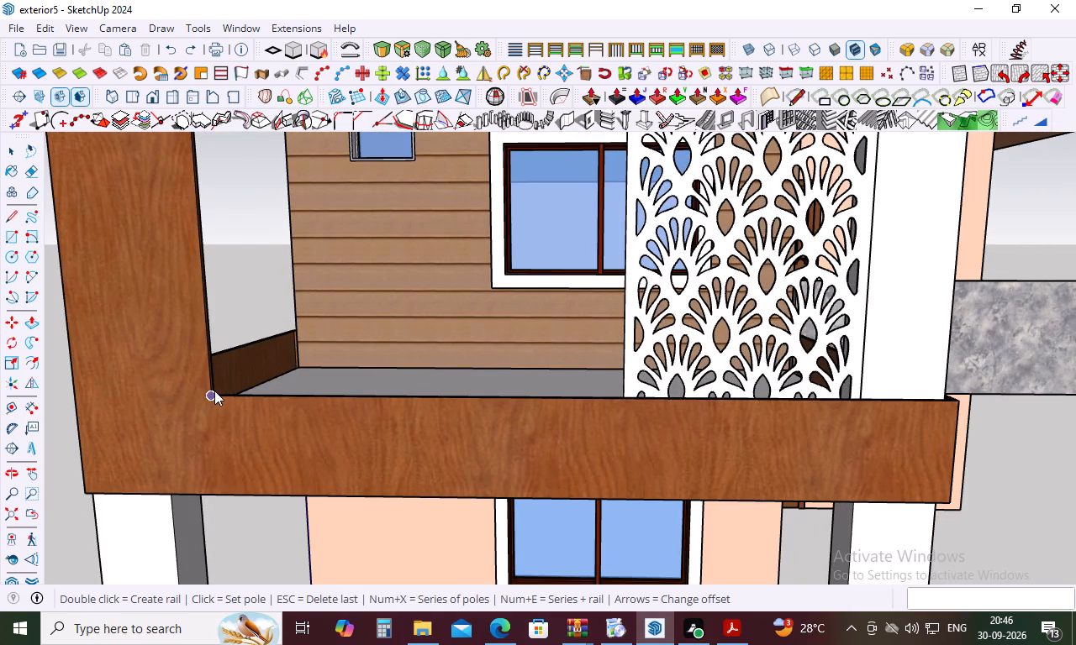
{"action": "left_click", "coordinate": [367, 394]}
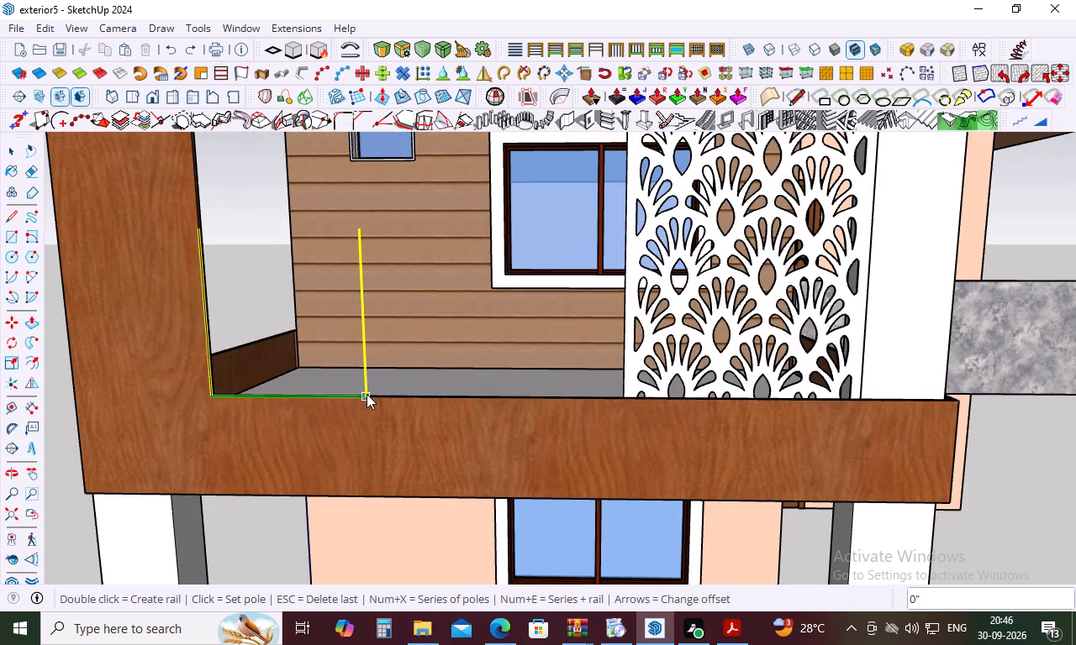
{"action": "left_click", "coordinate": [537, 400]}
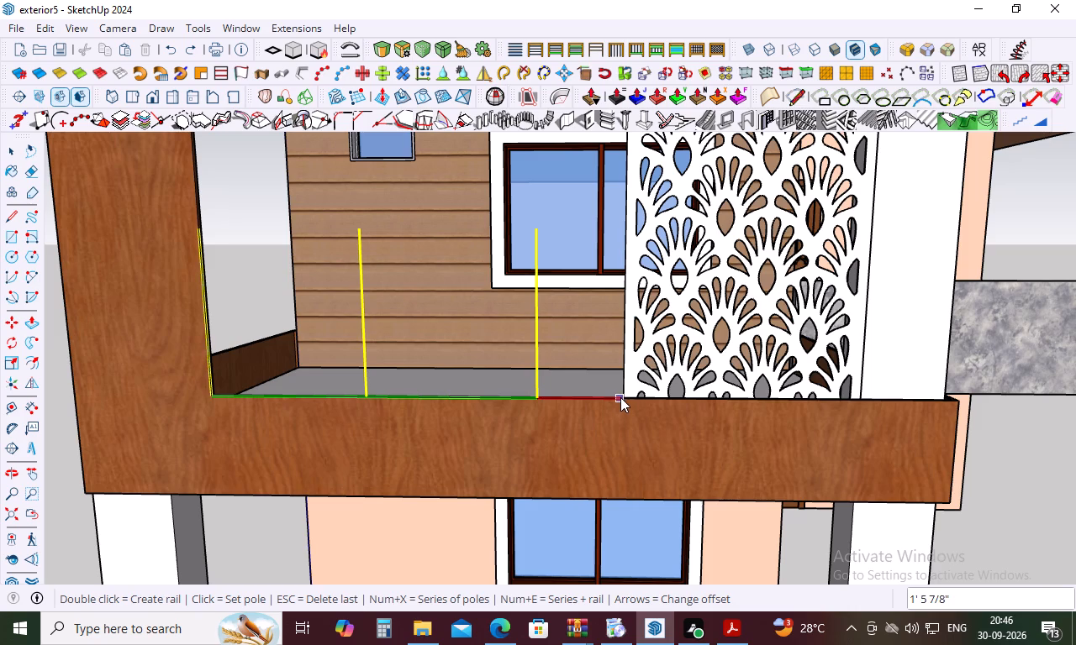
{"action": "double_click", "coordinate": [620, 397]}
{"action": "scroll", "coordinate": [619, 364], "scroll_direction": "down", "scroll_amount": 10}
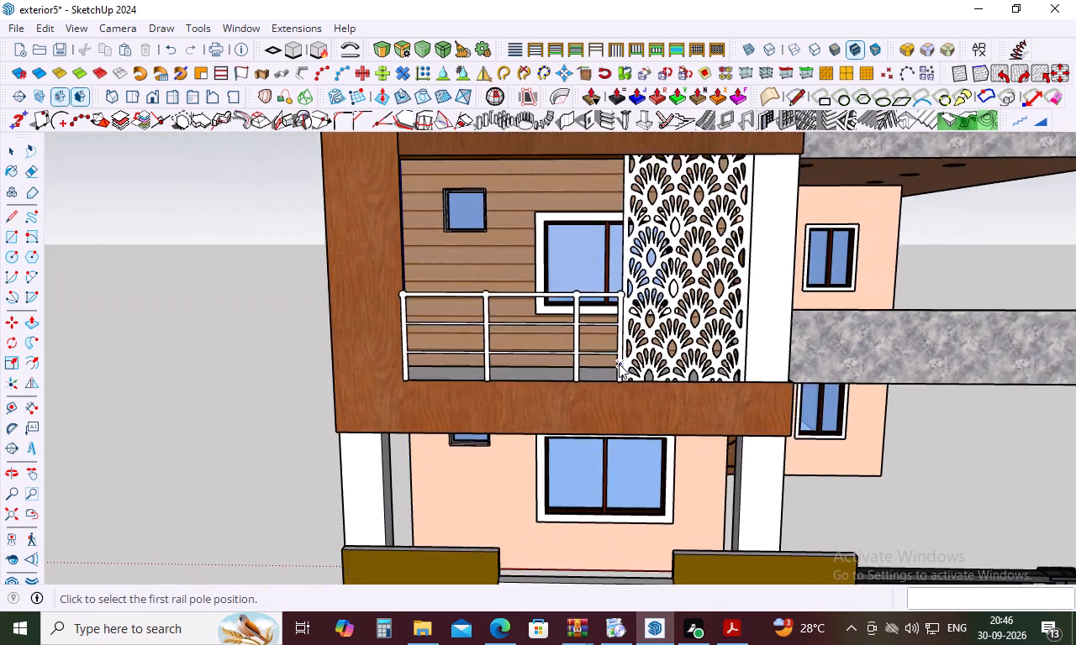
Save the exterior5 model with the whole house shown from the front at a low eye level.
{"action": "scroll", "coordinate": [619, 364], "scroll_direction": "down", "scroll_amount": 3}
{"action": "key", "text": "space"}
{"action": "scroll", "coordinate": [153, 330], "scroll_direction": "down", "scroll_amount": 9}
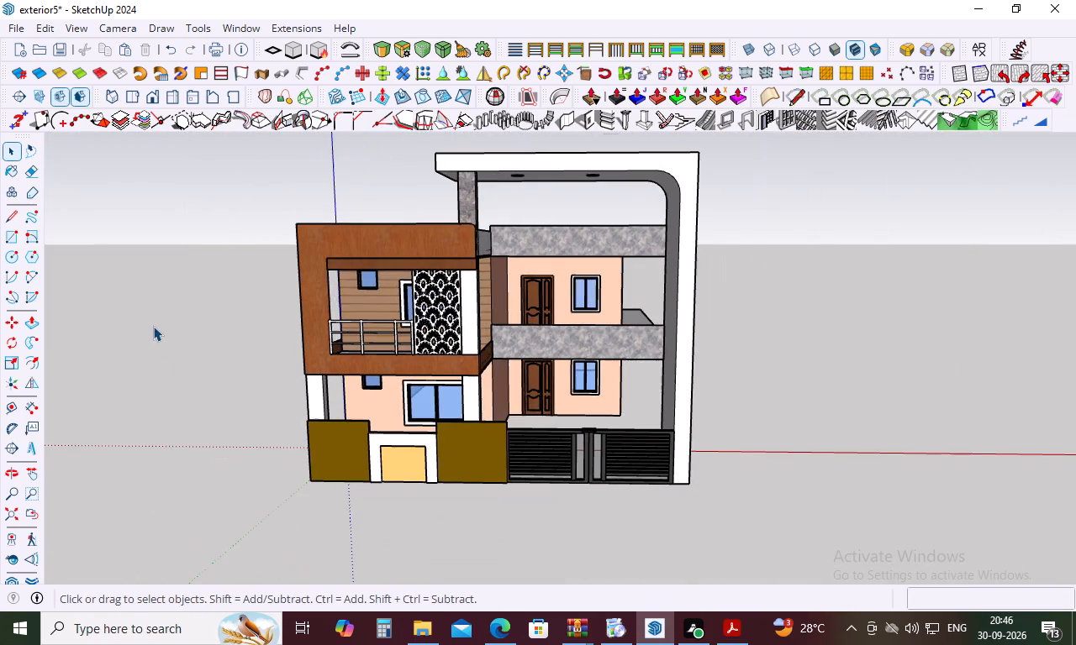
{"action": "middle_click_drag", "start_coordinate": [275, 451], "coordinate": [275, 398]}
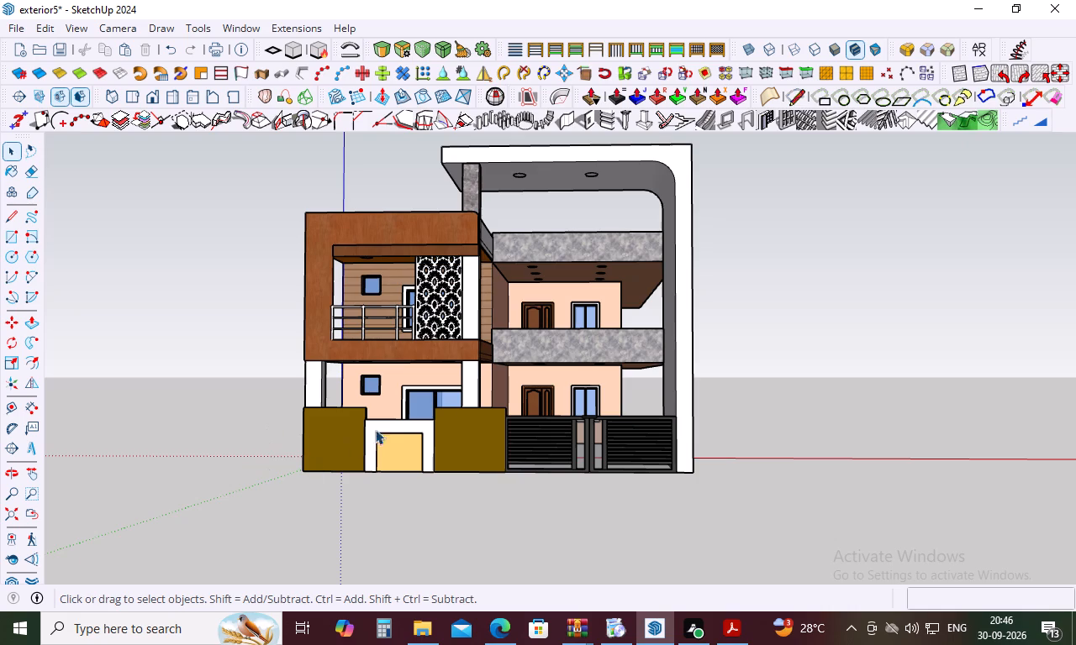
{"action": "scroll", "coordinate": [669, 359], "scroll_direction": "down", "scroll_amount": 3}
{"action": "middle_click_drag", "start_coordinate": [669, 359], "coordinate": [689, 437]}
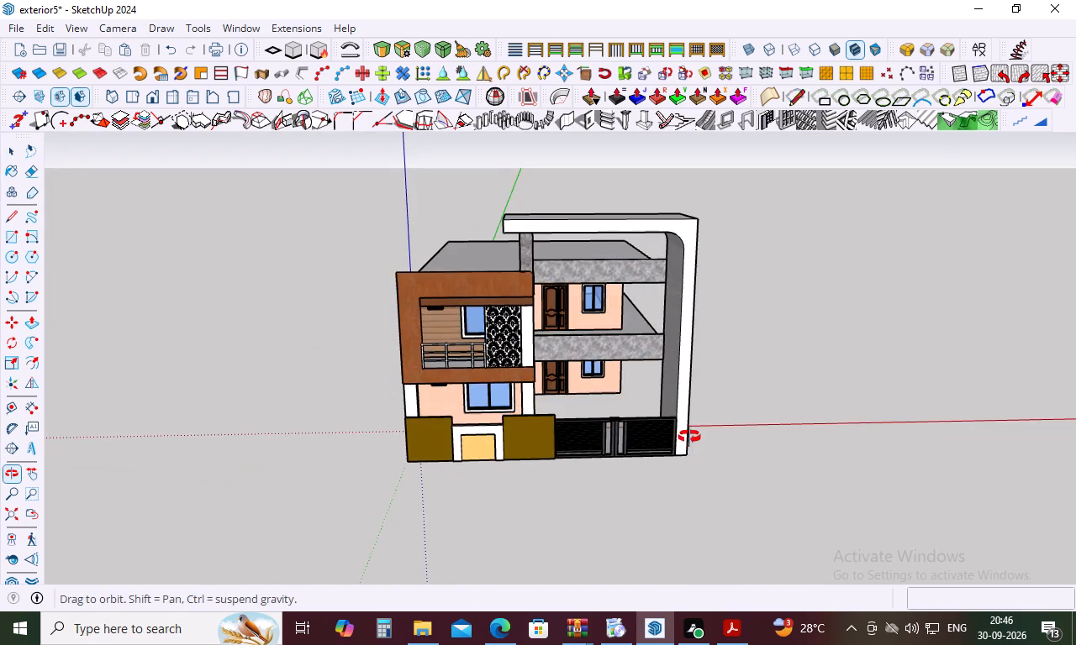
{"action": "middle_click_drag", "start_coordinate": [689, 437], "coordinate": [672, 348]}
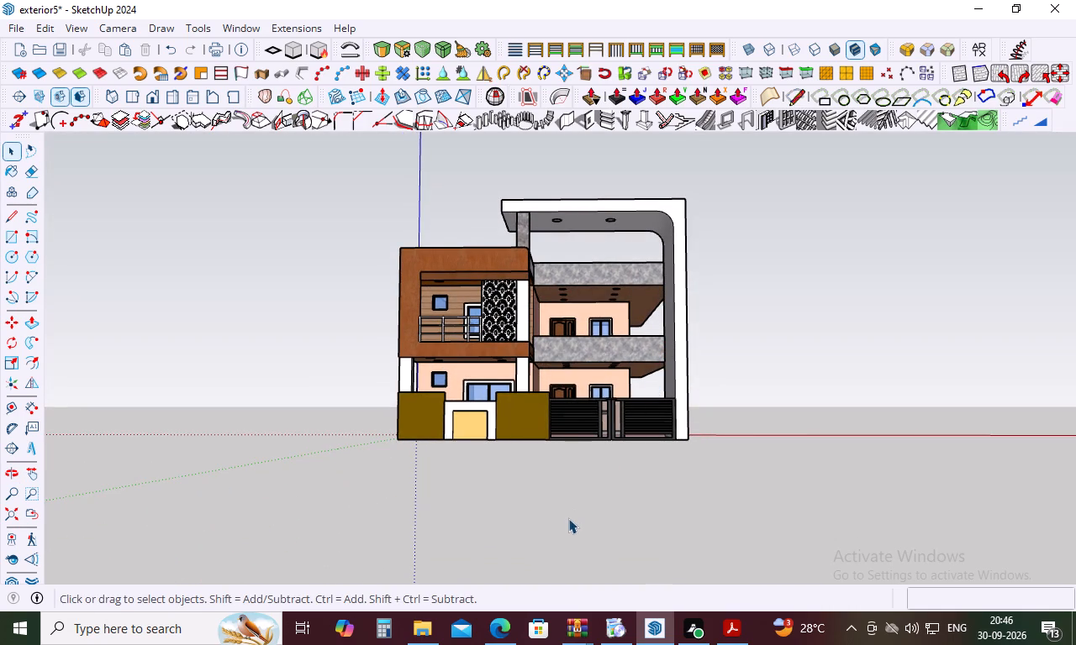
{"action": "key", "text": "ctrl+s"}
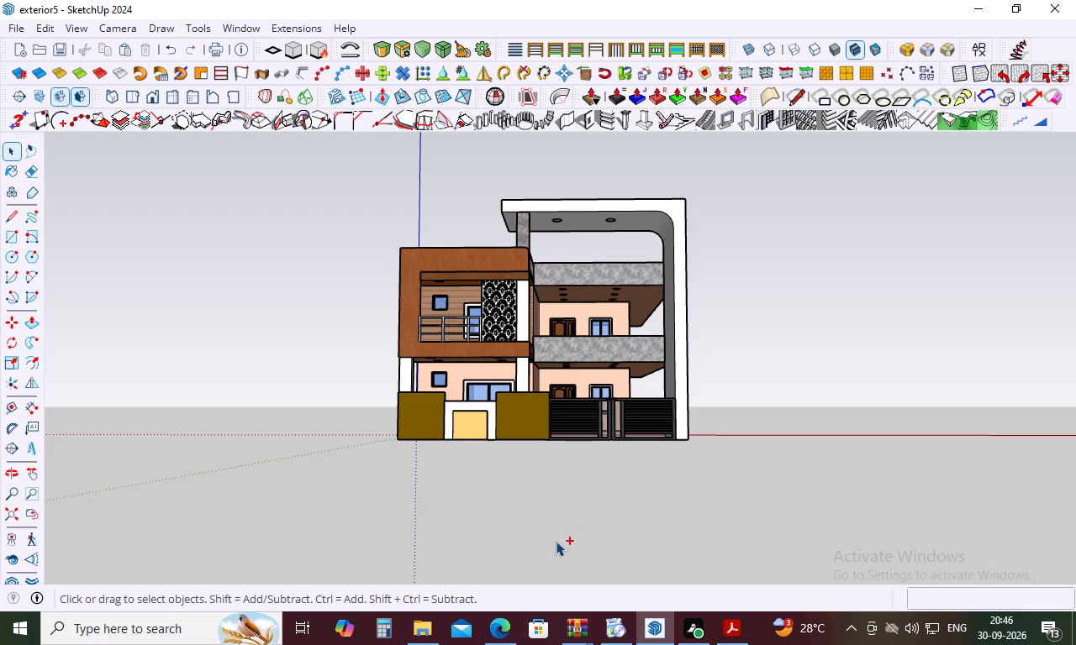
Print the current front view through Microsoft Print to PDF as exterior 5 in Documents, replacing the existing file.
{"action": "key", "text": "ctrl+p"}
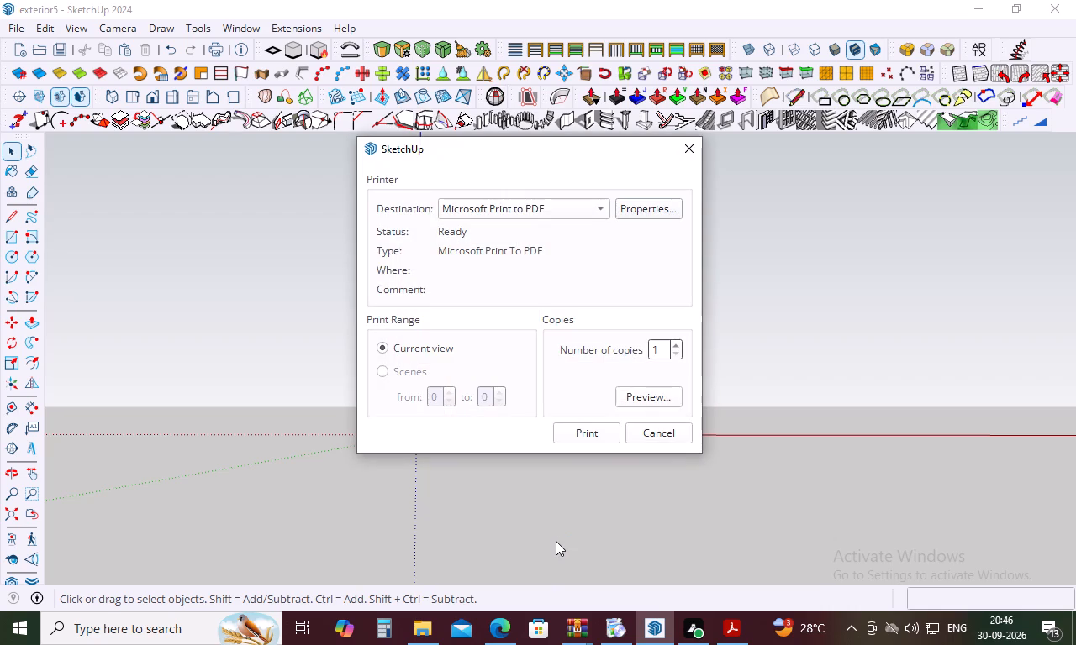
{"action": "left_click", "coordinate": [636, 399]}
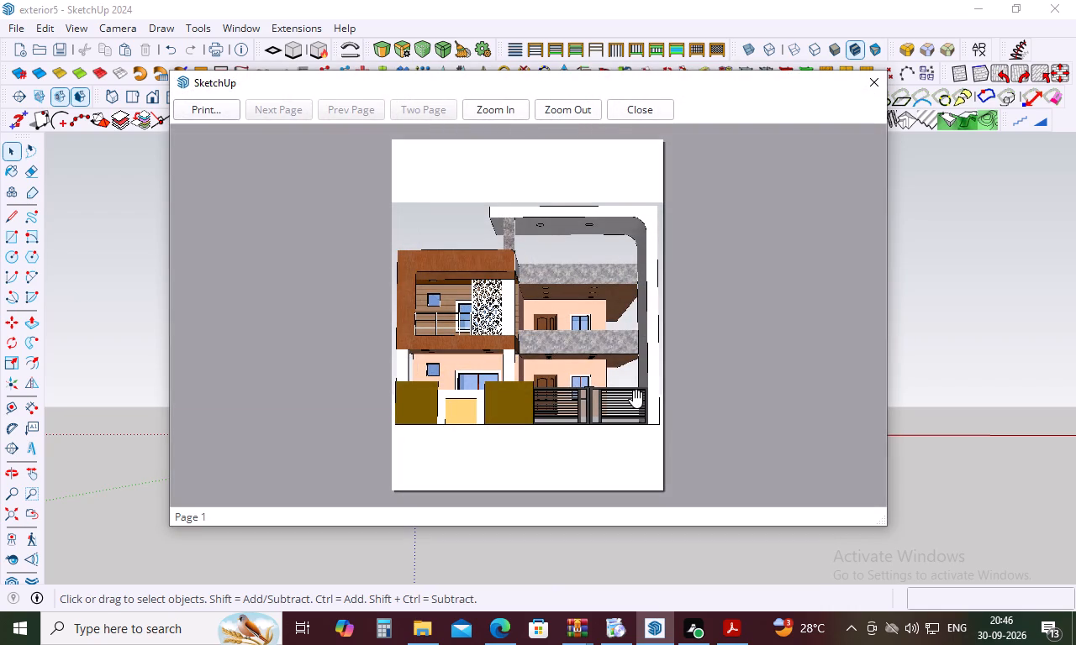
{"action": "left_click", "coordinate": [203, 113]}
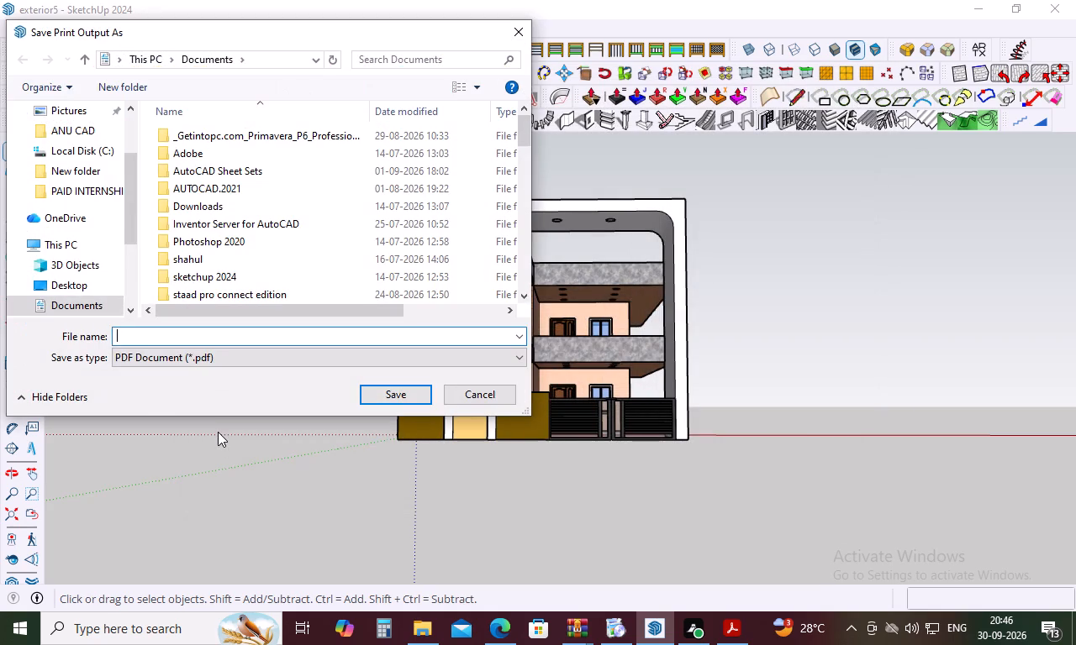
{"action": "type", "text": "exter"}
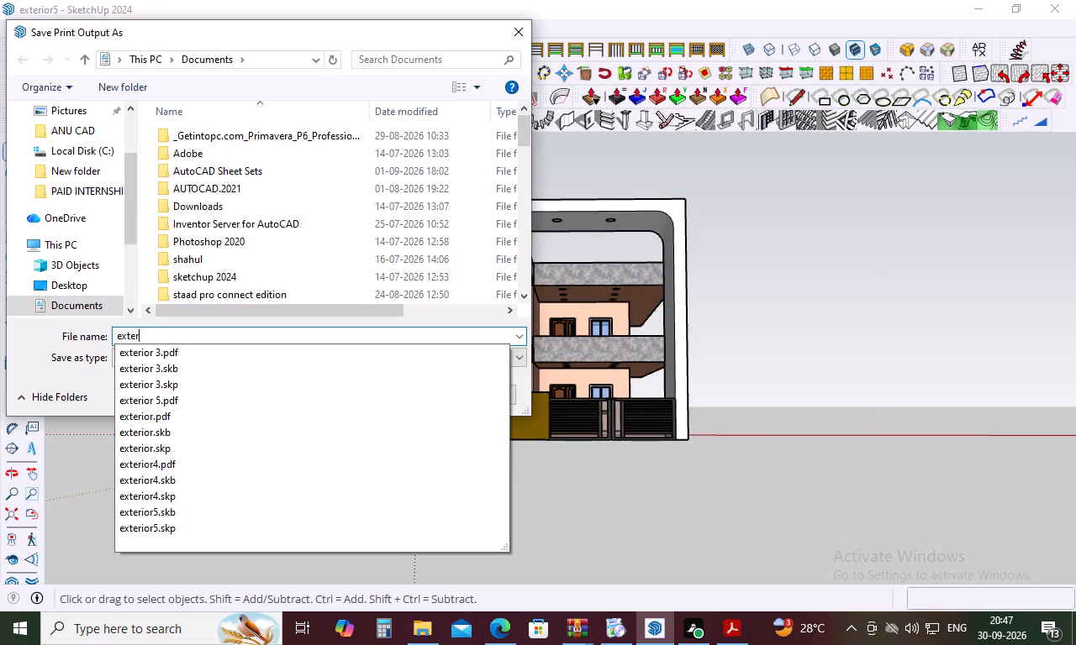
{"action": "type", "text": "ior 5"}
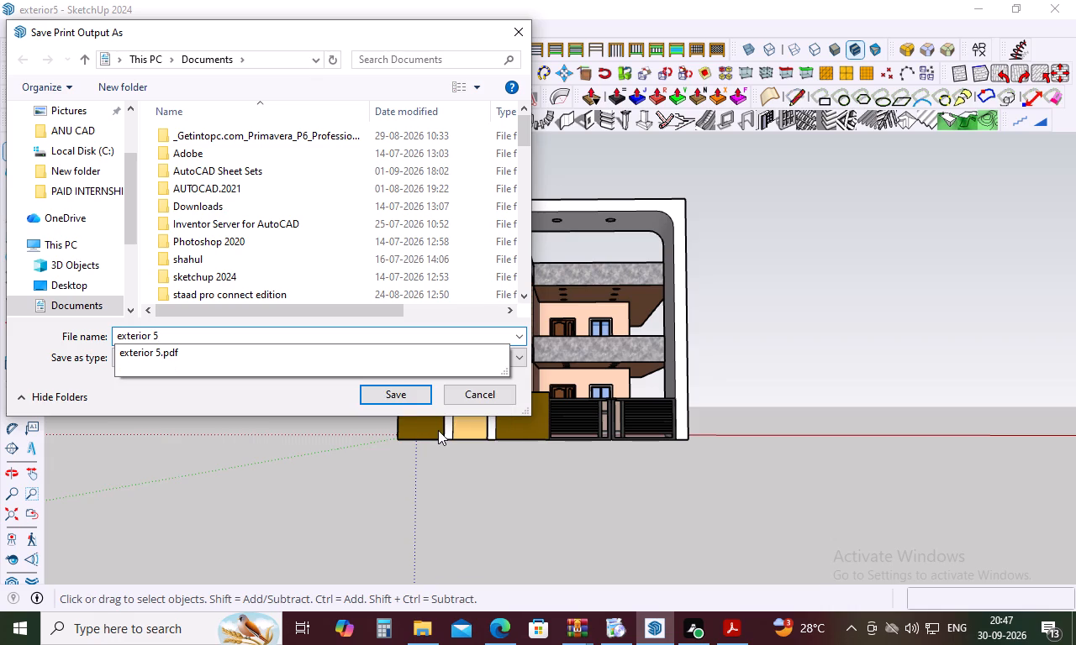
{"action": "left_click", "coordinate": [403, 399]}
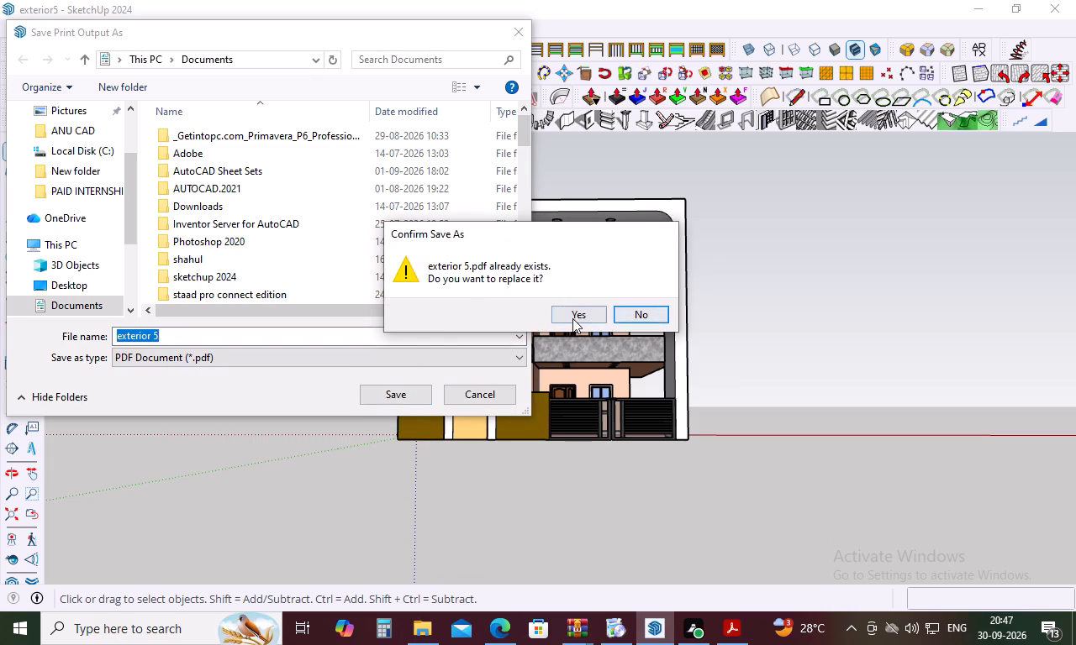
{"action": "left_click", "coordinate": [572, 318]}
{"action": "key", "text": "space"}
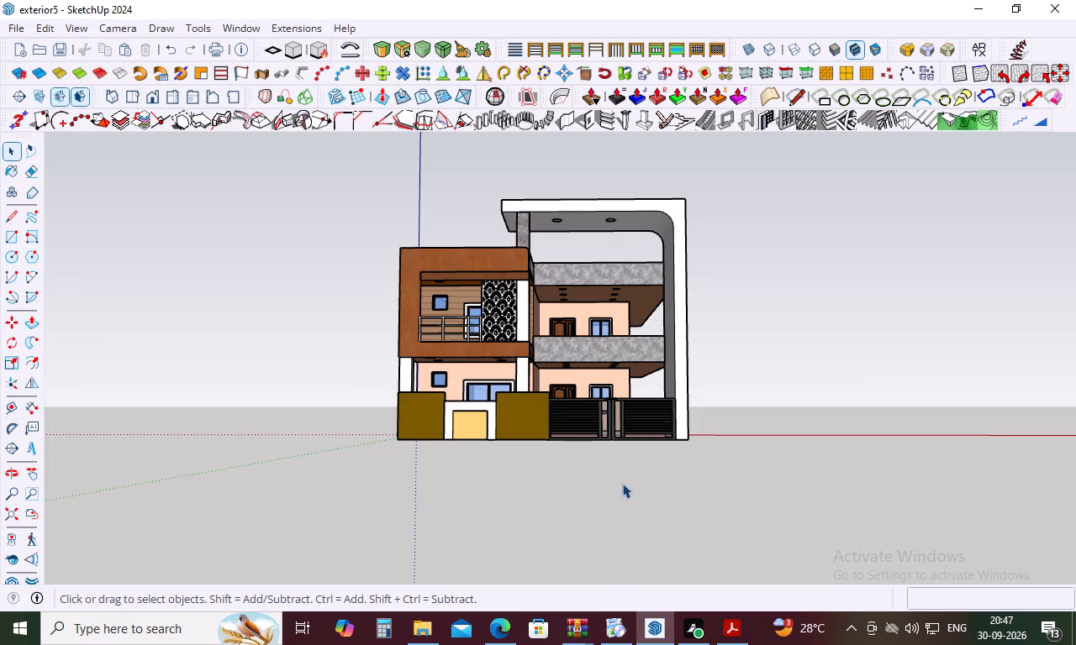
{"action": "left_click", "coordinate": [622, 483]}
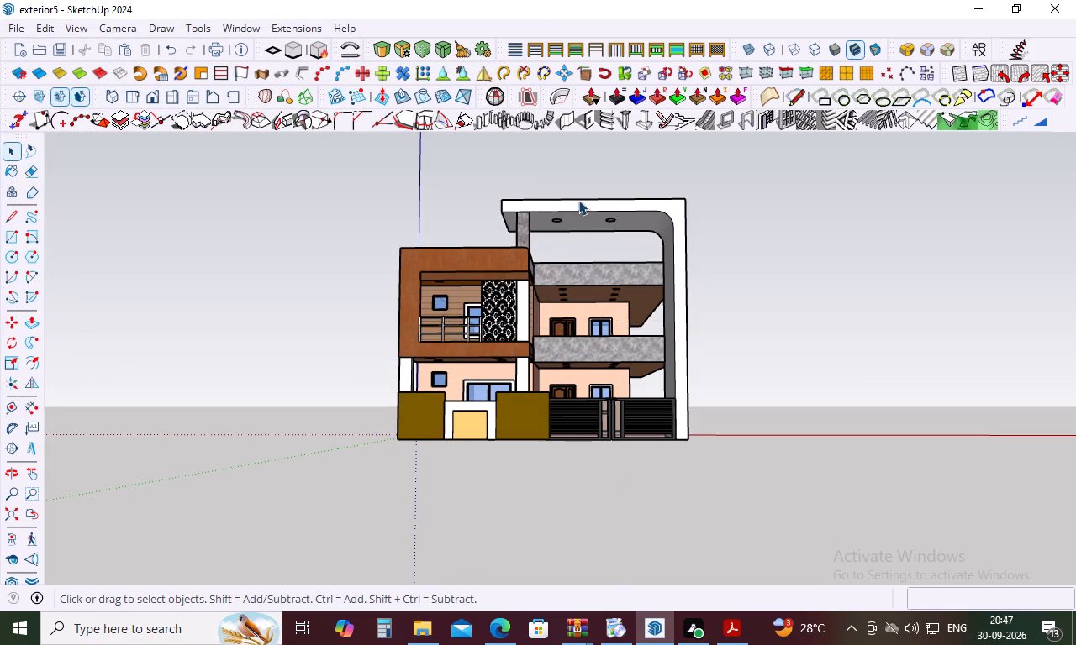
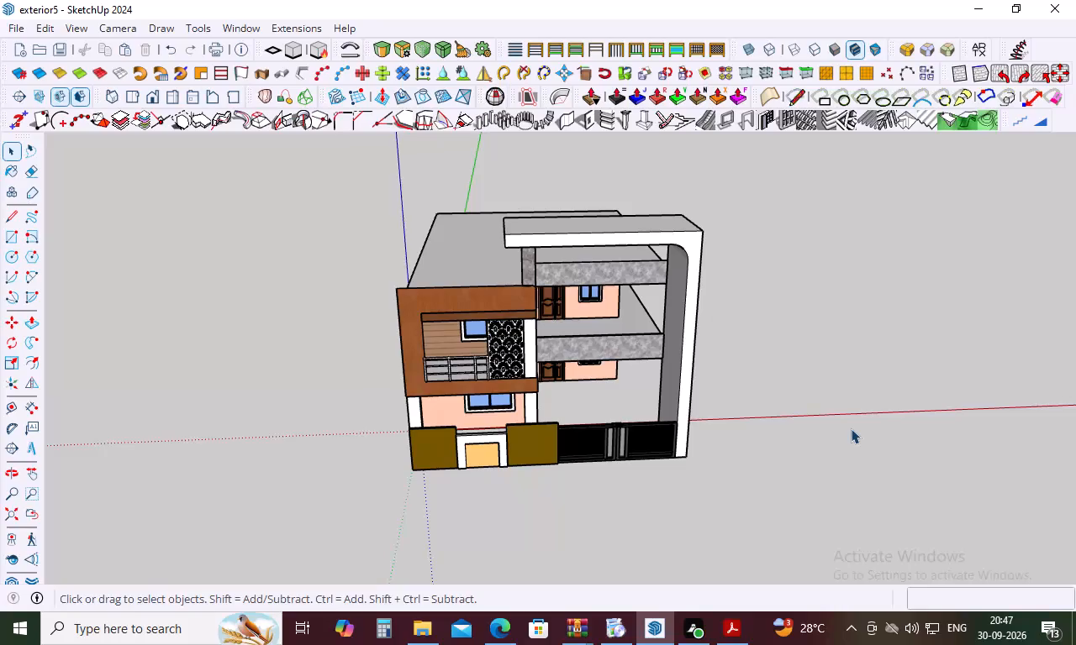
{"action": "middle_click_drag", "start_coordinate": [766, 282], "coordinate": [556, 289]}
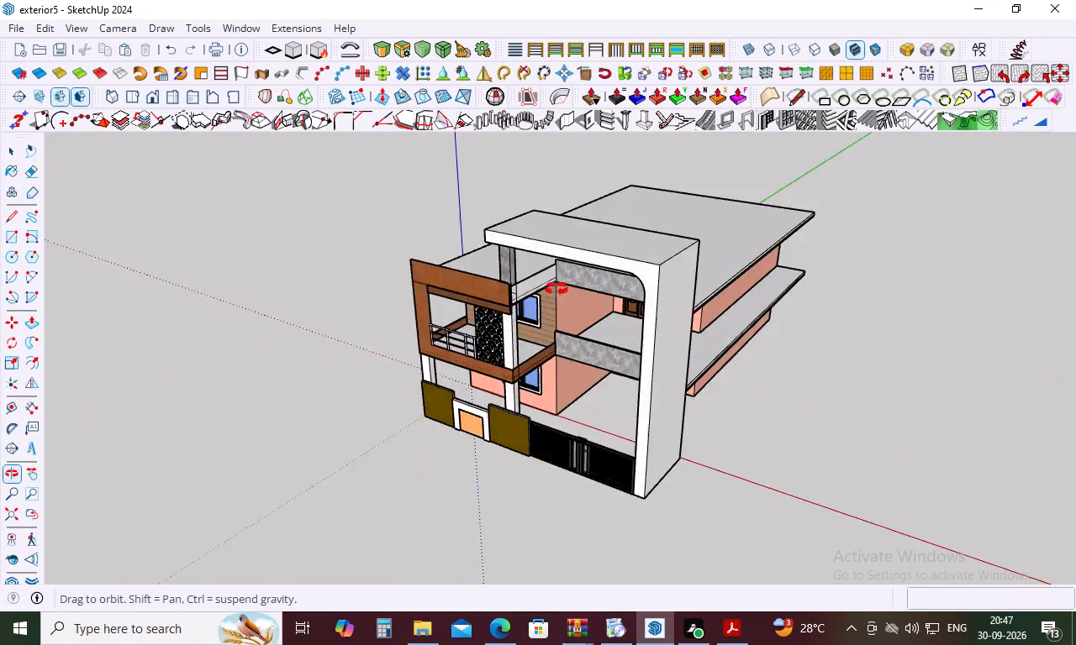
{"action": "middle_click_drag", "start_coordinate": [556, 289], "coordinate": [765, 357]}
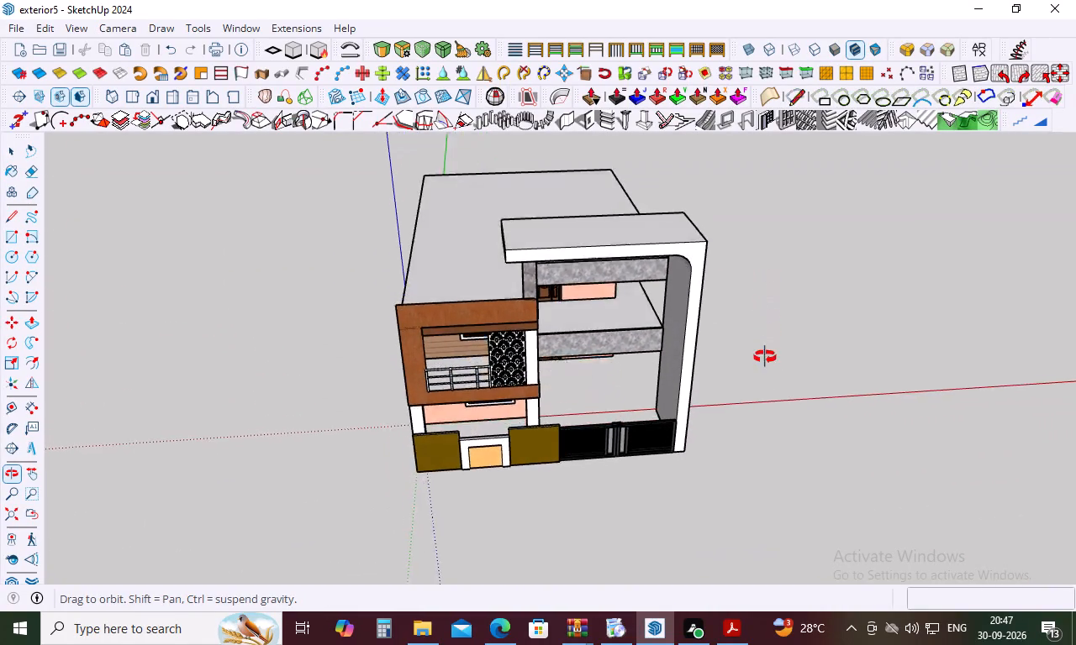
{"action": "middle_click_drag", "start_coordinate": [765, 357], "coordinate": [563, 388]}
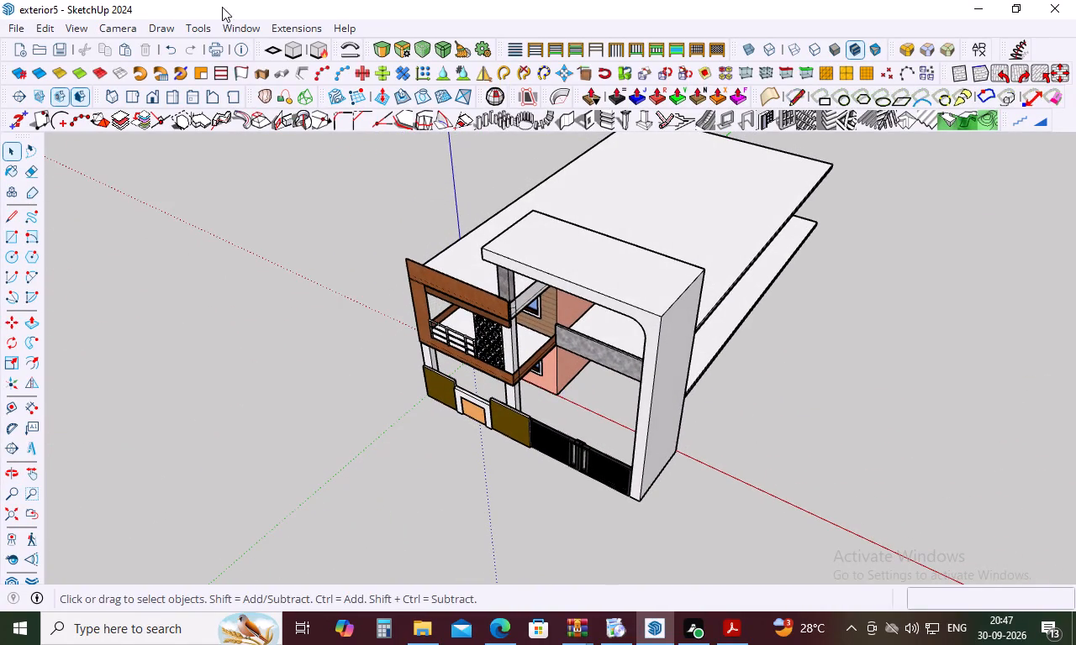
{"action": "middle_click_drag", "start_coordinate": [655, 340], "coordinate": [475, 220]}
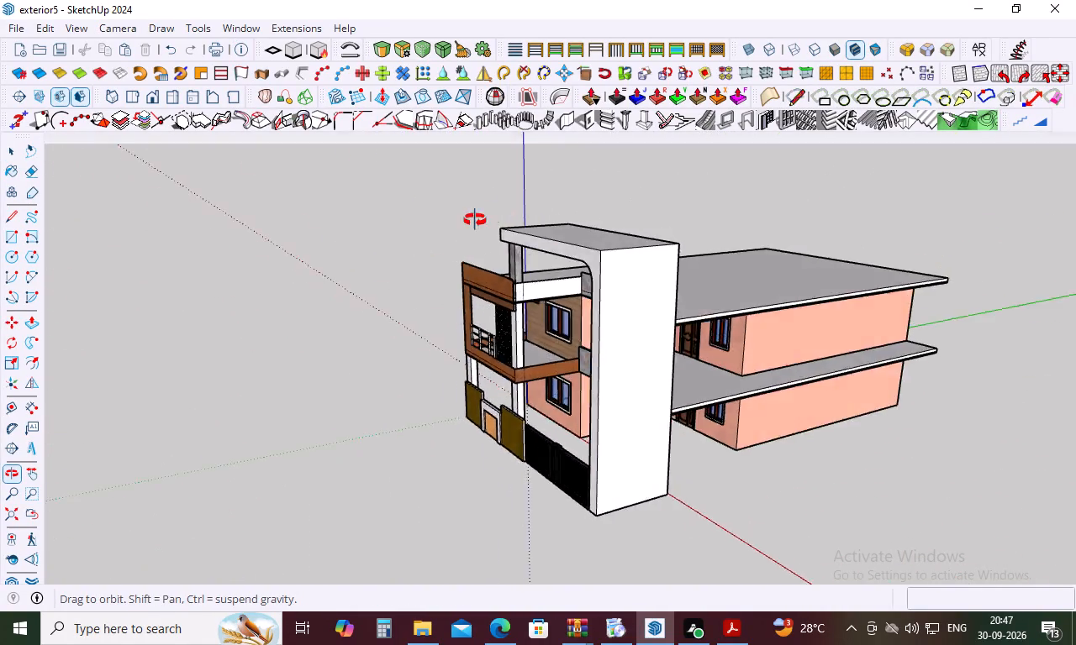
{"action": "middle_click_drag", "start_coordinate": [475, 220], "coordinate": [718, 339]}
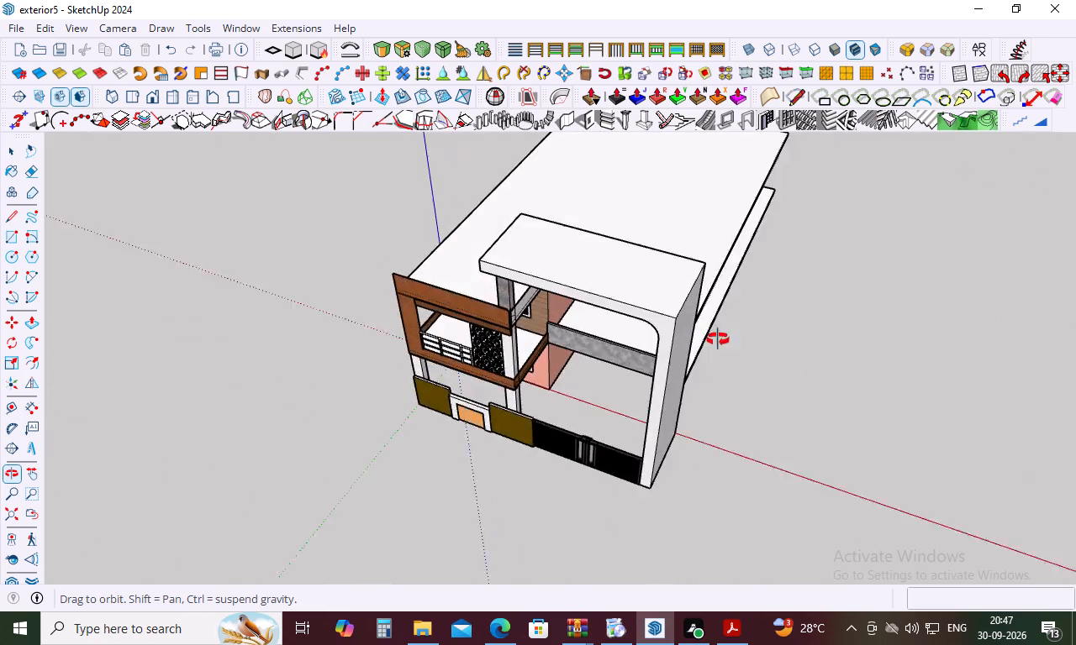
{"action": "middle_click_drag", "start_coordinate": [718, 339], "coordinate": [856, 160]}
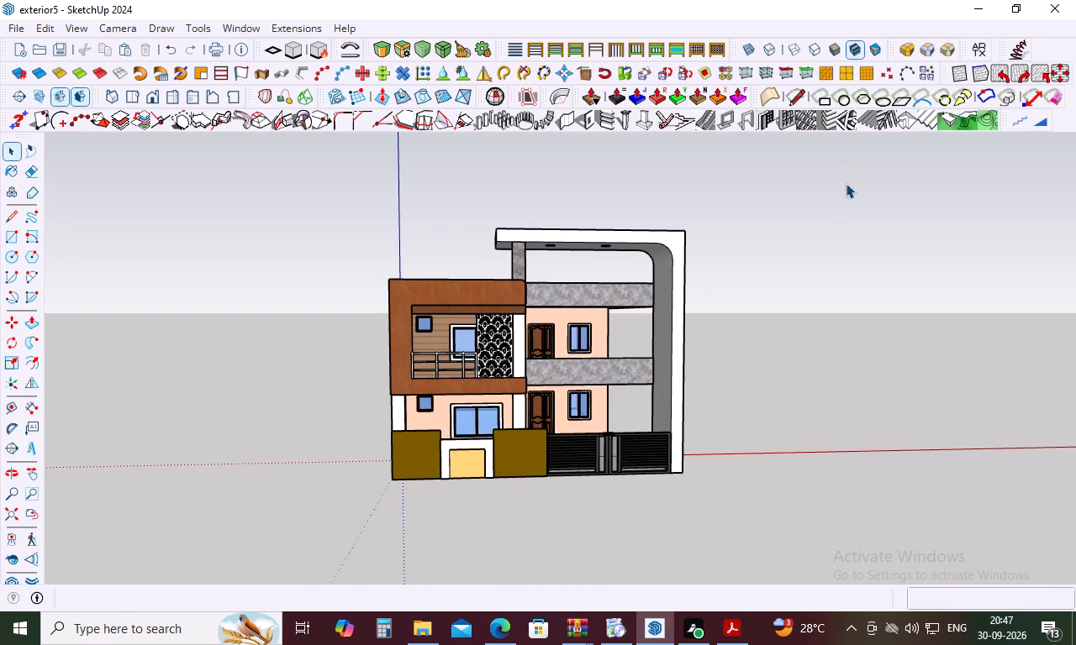